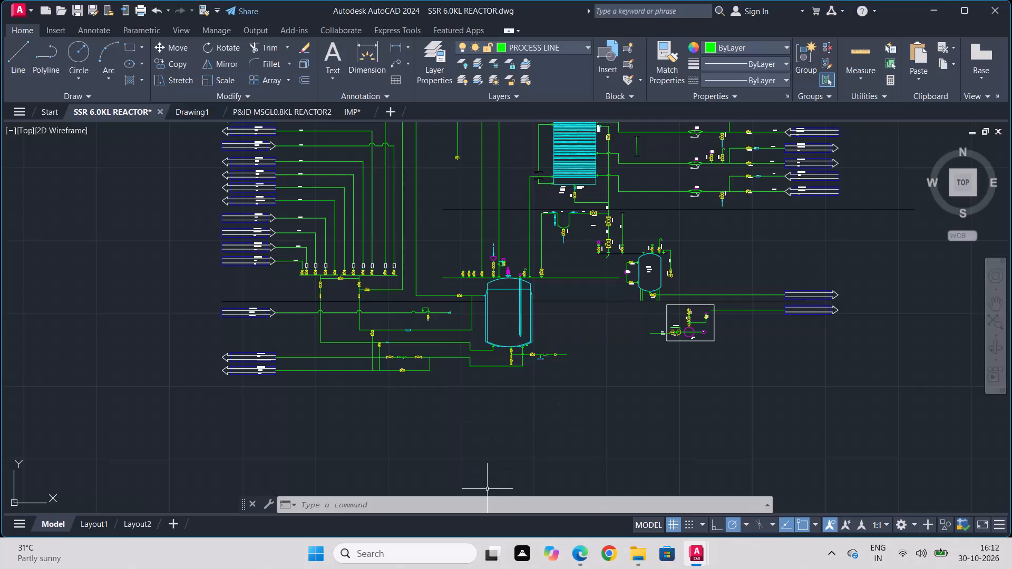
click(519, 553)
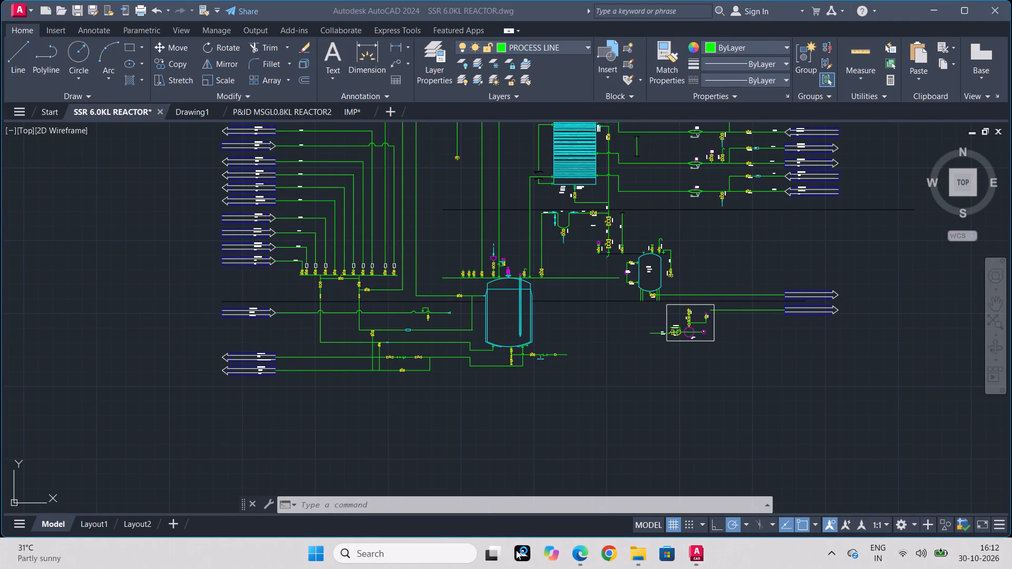
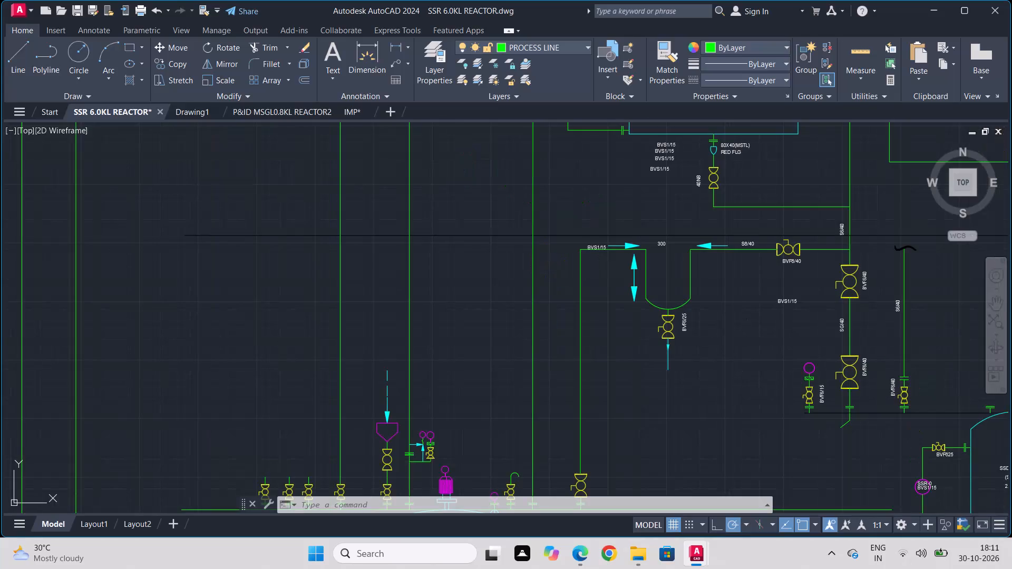
Examine the SSDR-13 vessel and its side-mounted SSR-0 loop with the BVF6/25 valves.
middle_drag(741, 374, 349, 253)
scroll(632, 367, up, 3)
middle_drag(628, 368, 846, 213)
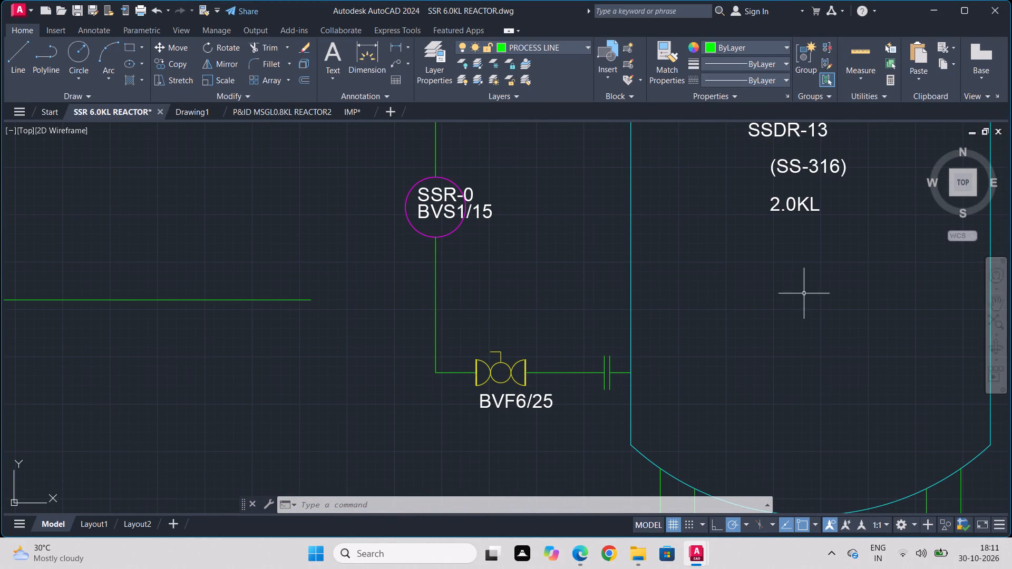
middle_drag(810, 289, 385, 367)
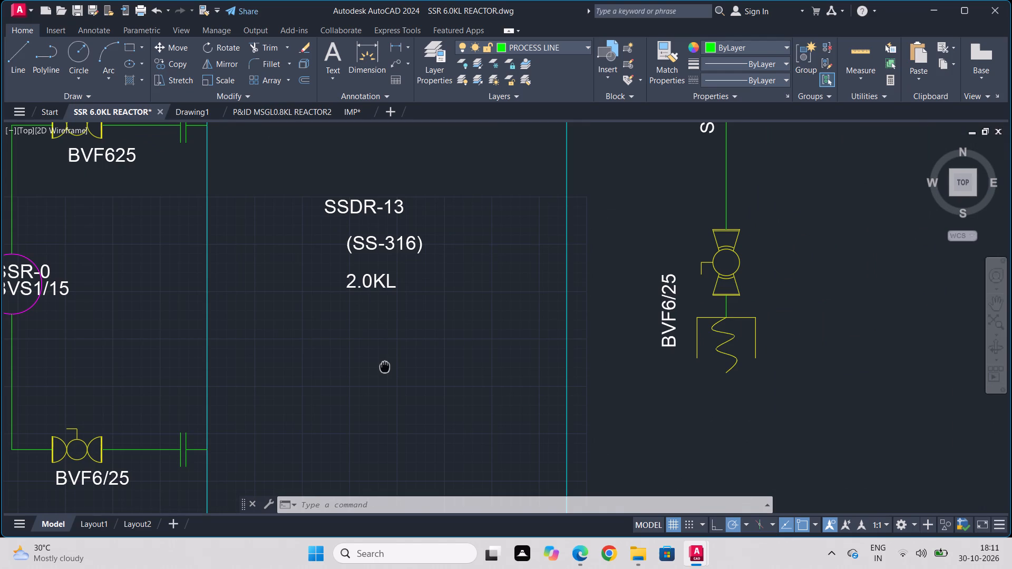
middle_drag(385, 367, 918, 335)
scroll(238, 368, down, 1)
middle_drag(241, 368, 241, 368)
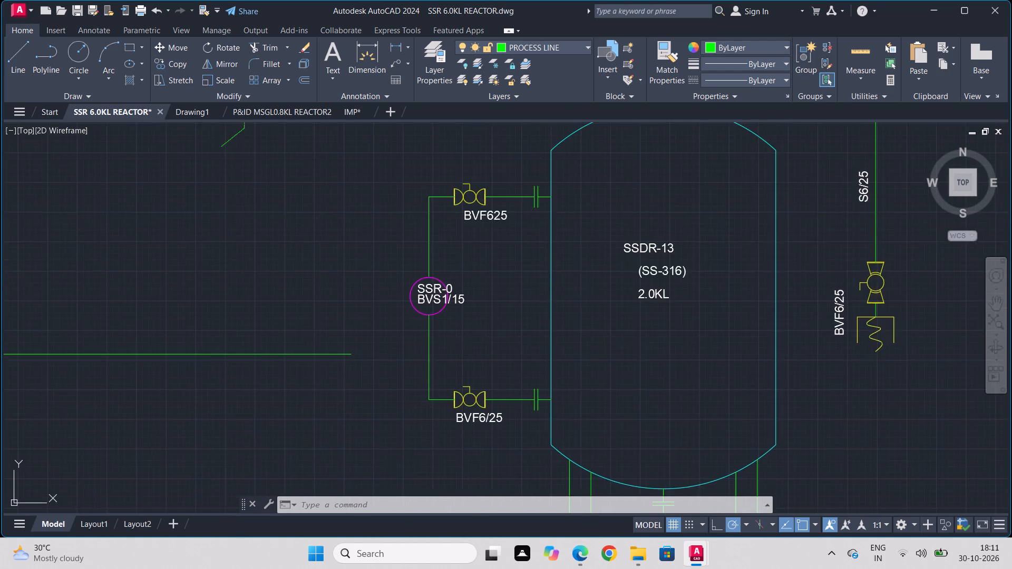
middle_drag(241, 368, 790, 281)
Copy the BVF6/25 label from the U-loop's drain valve to the large reactor-top valve and the smaller gooseneck vent valve.
scroll(753, 291, down, 1)
scroll(387, 336, down, 1)
middle_drag(387, 336, 630, 388)
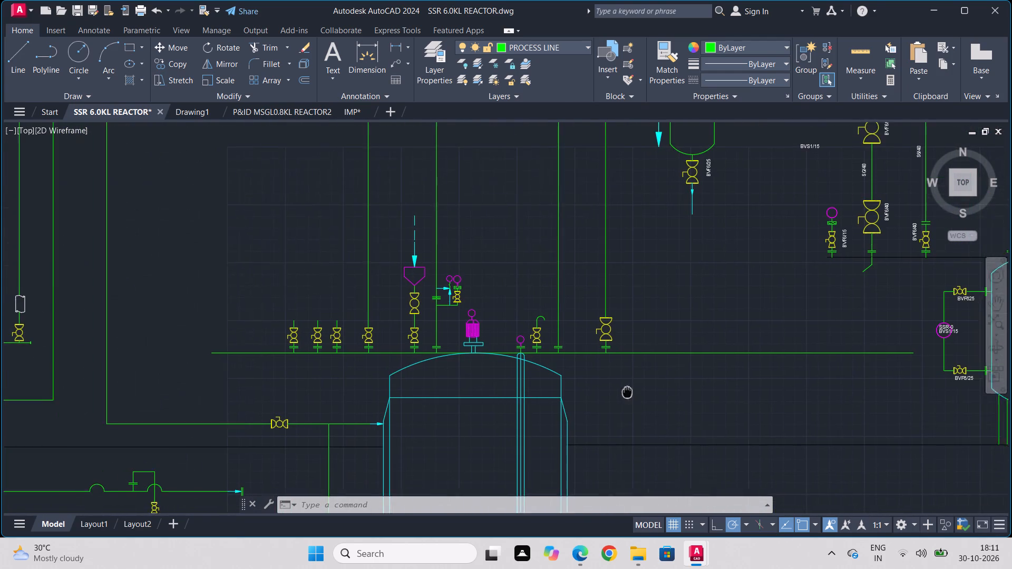
middle_drag(630, 388, 643, 378)
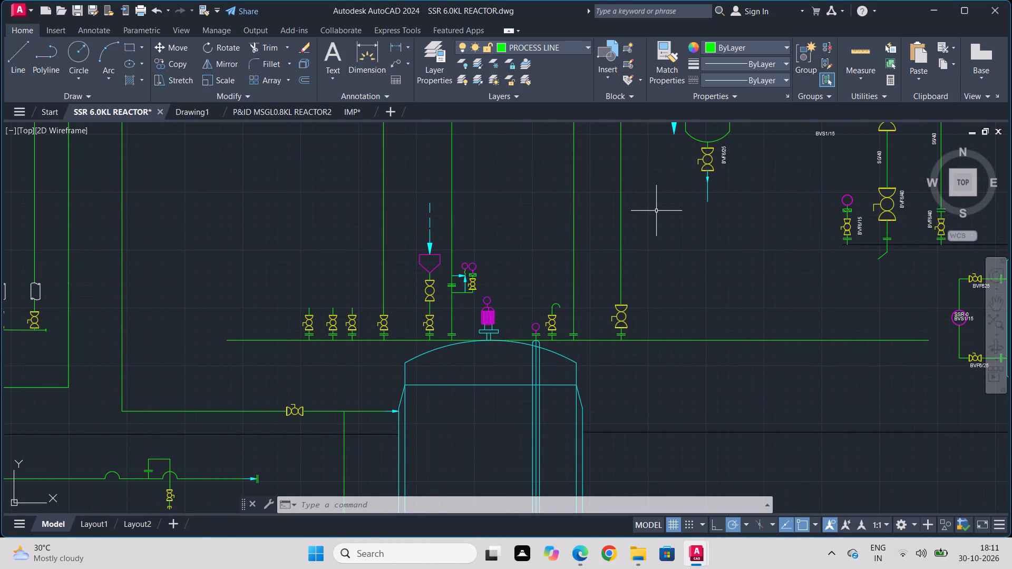
click(723, 151)
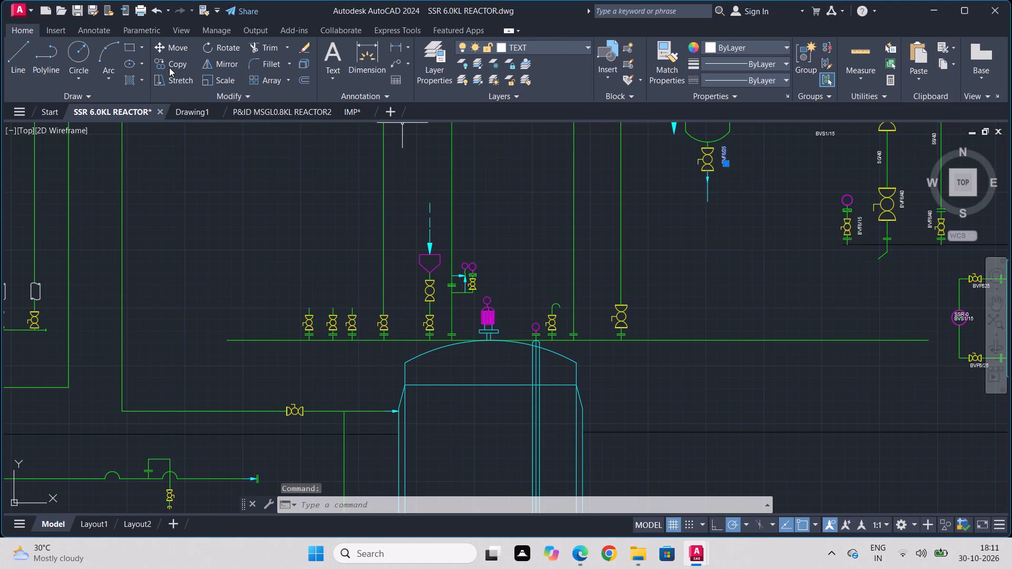
click(169, 67)
click(722, 166)
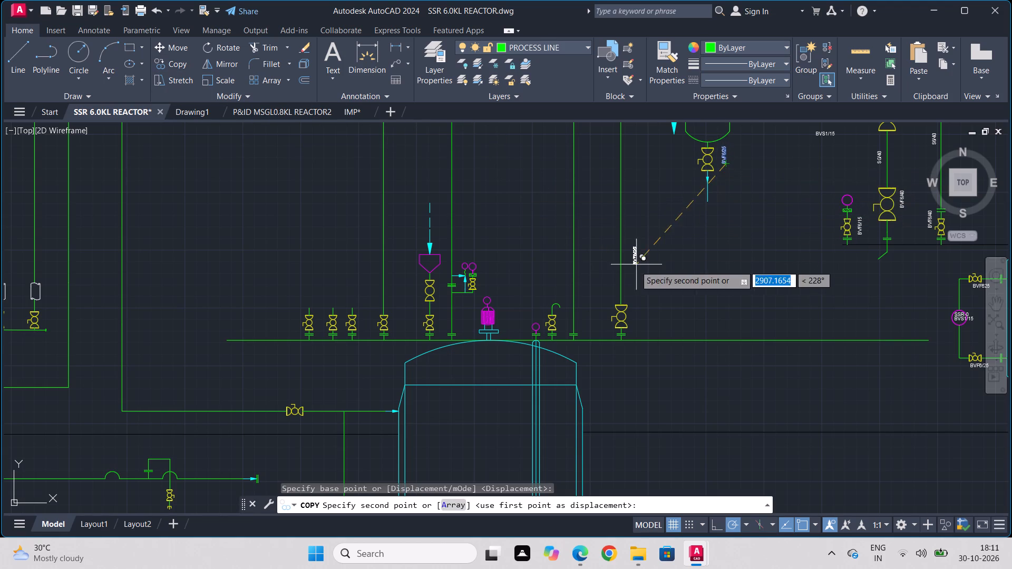
click(636, 324)
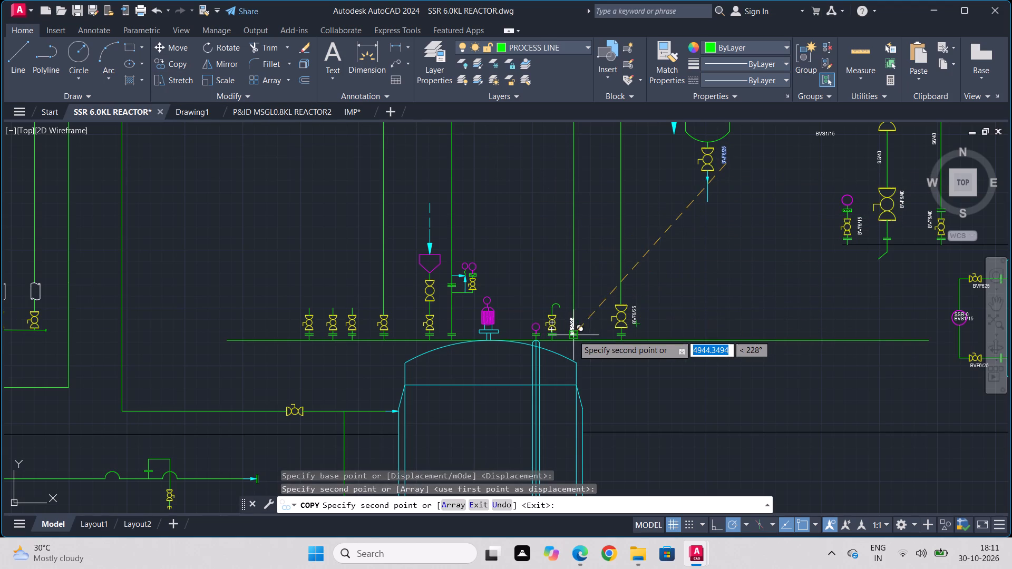
scroll(568, 329, up, 4)
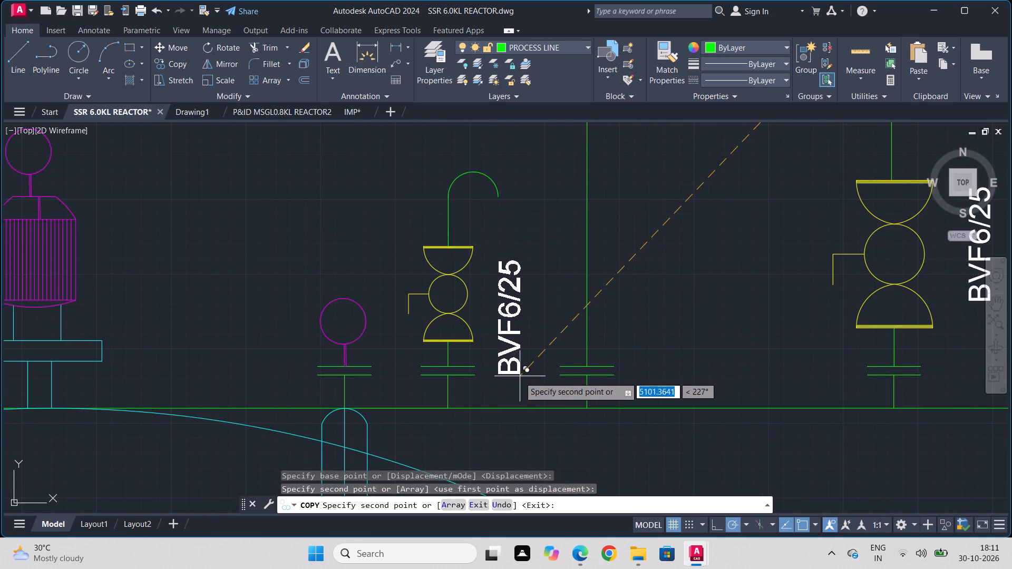
click(519, 378)
Place three more BVF6/25 copies: beside the small gauge valve, by the adjacent upward arrow, and left of the flanged joint on that line.
scroll(265, 314, down, 1)
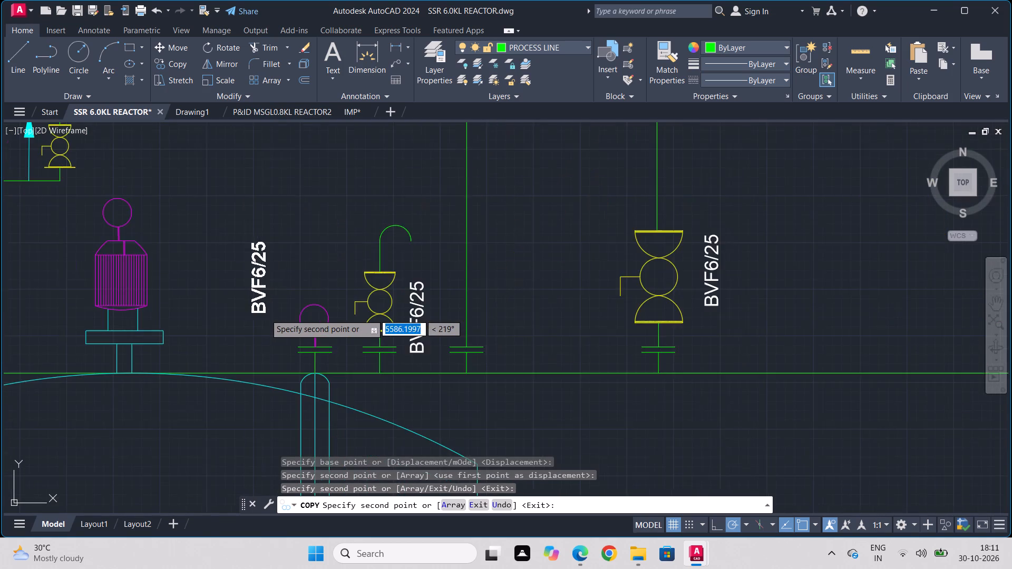
scroll(265, 314, down, 1)
middle_drag(265, 314, 626, 381)
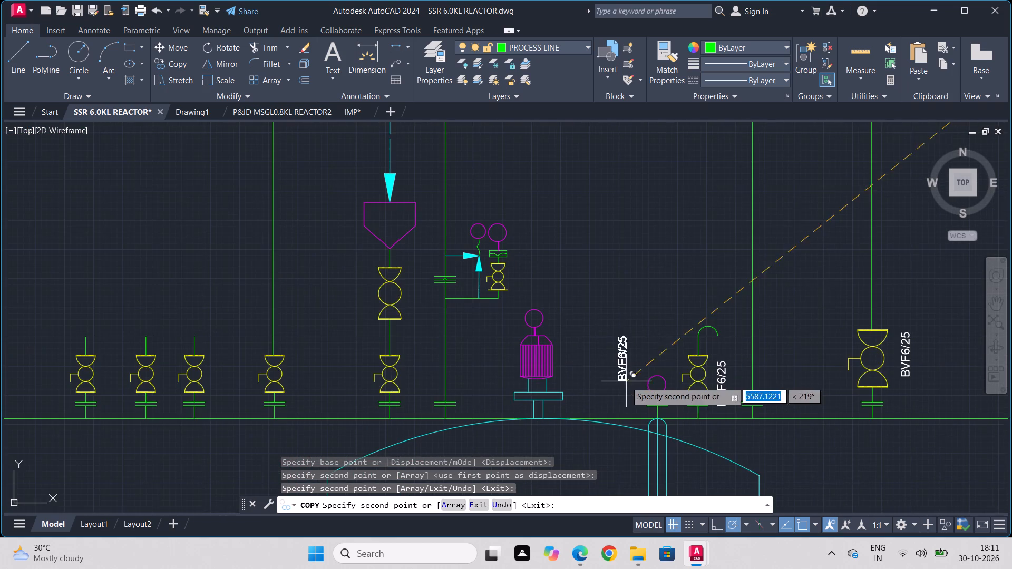
scroll(528, 331, up, 2)
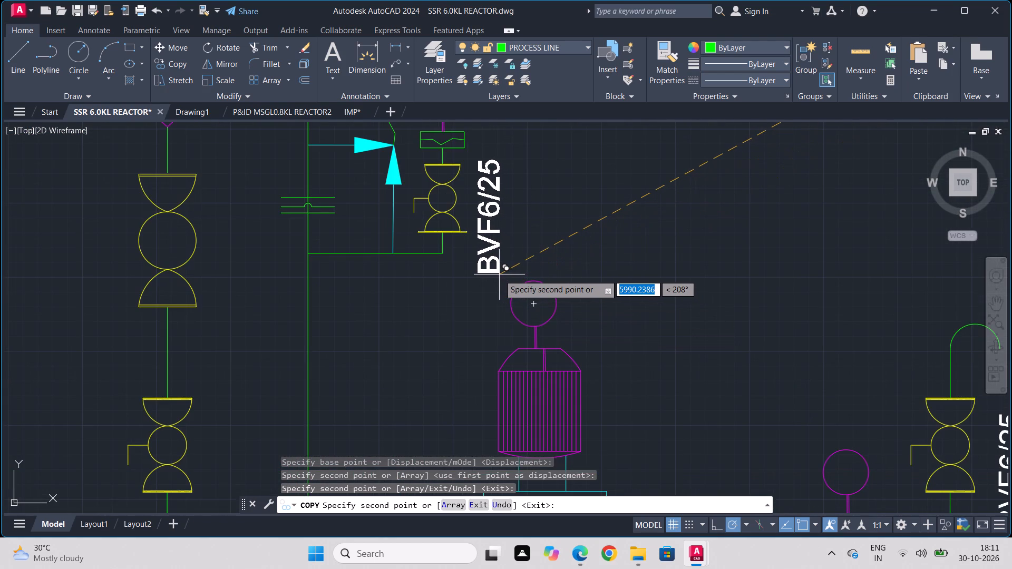
click(499, 274)
middle_drag(456, 289, 588, 381)
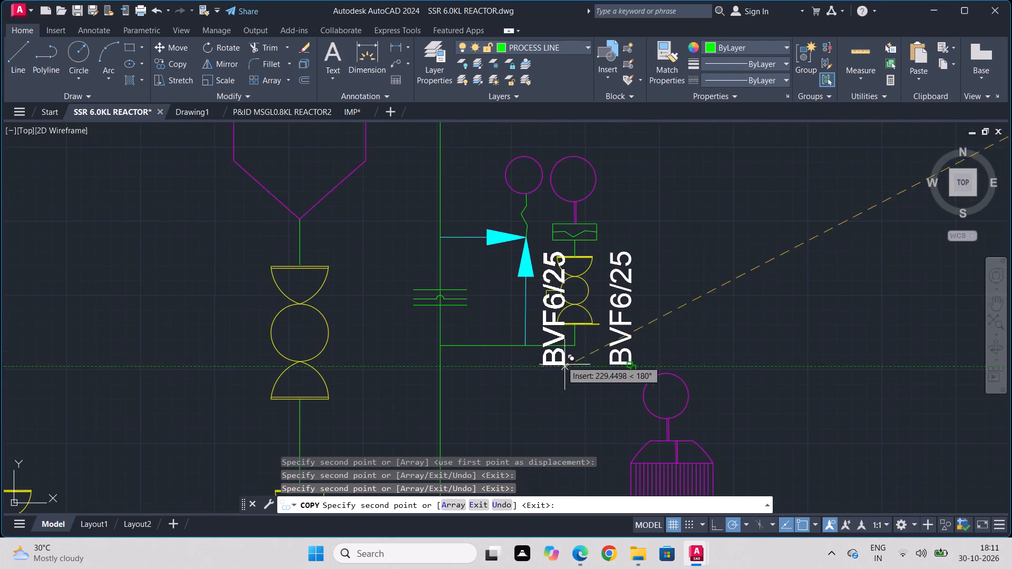
scroll(548, 336, up, 2)
scroll(556, 315, down, 4)
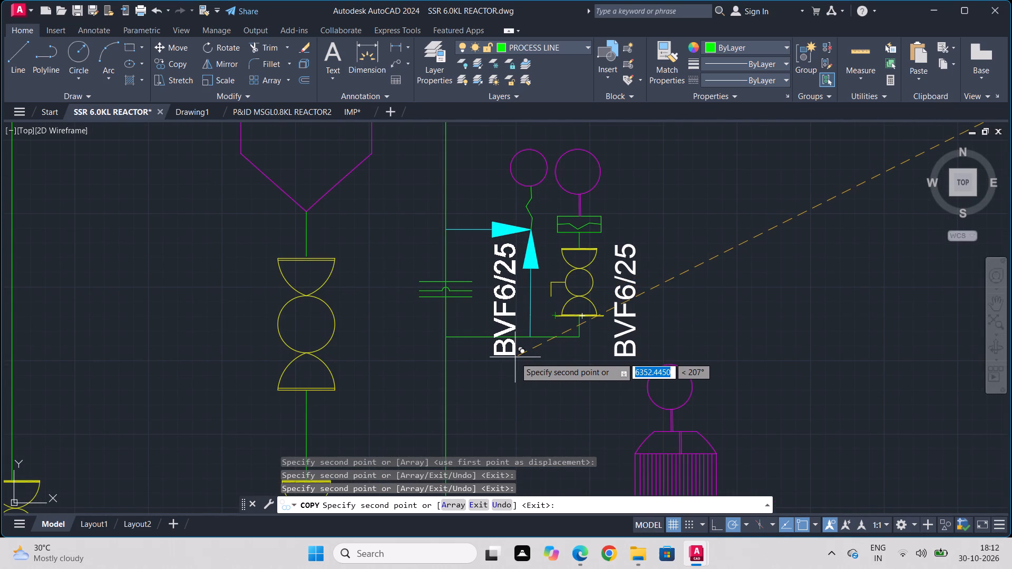
click(515, 357)
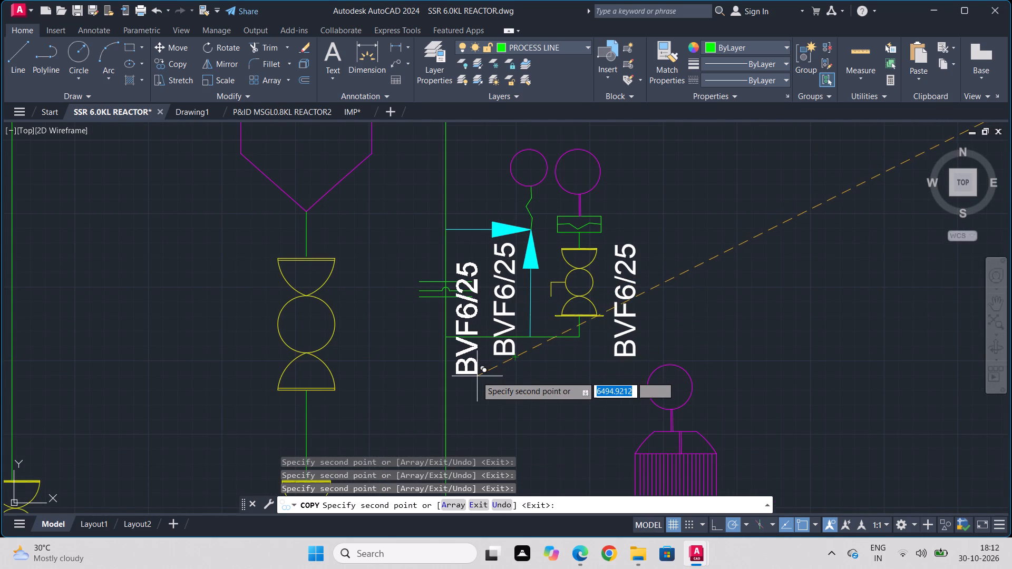
scroll(438, 388, down, 1)
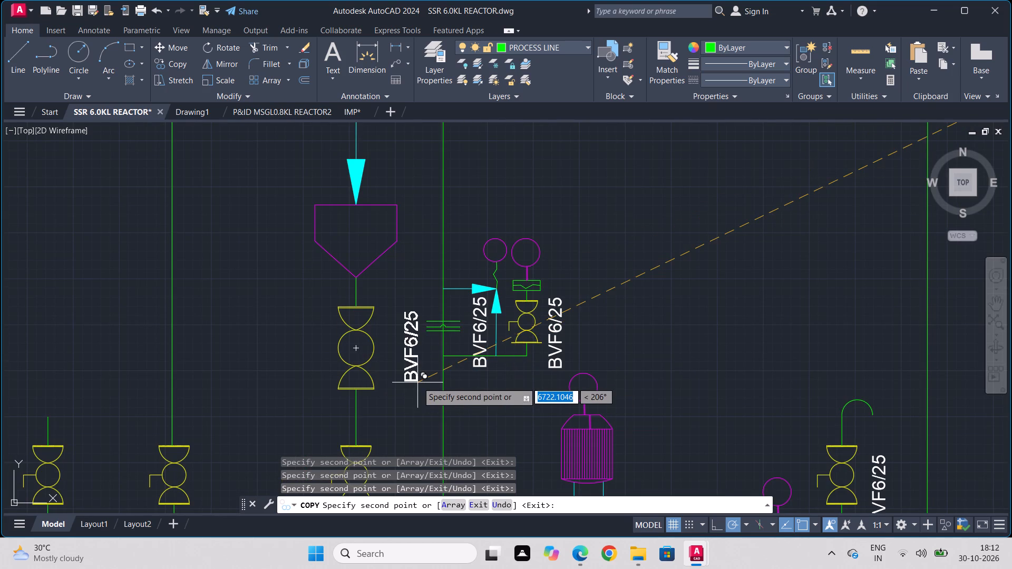
click(424, 364)
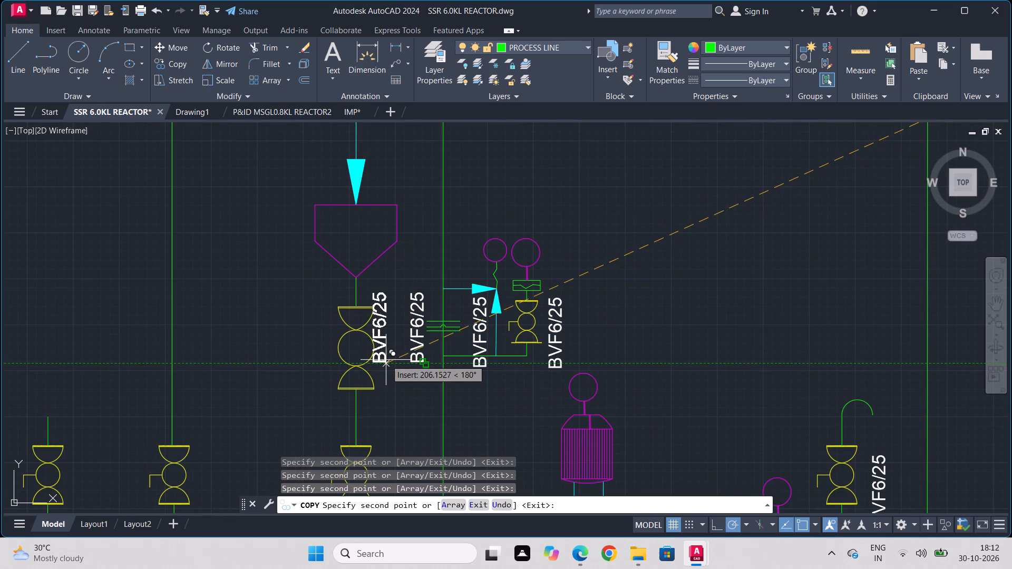
Place BVF6/25 copies beside both valves under the funnel, the neighbouring riser above the reactor, and two nozzle valves further left.
scroll(386, 360, down, 2)
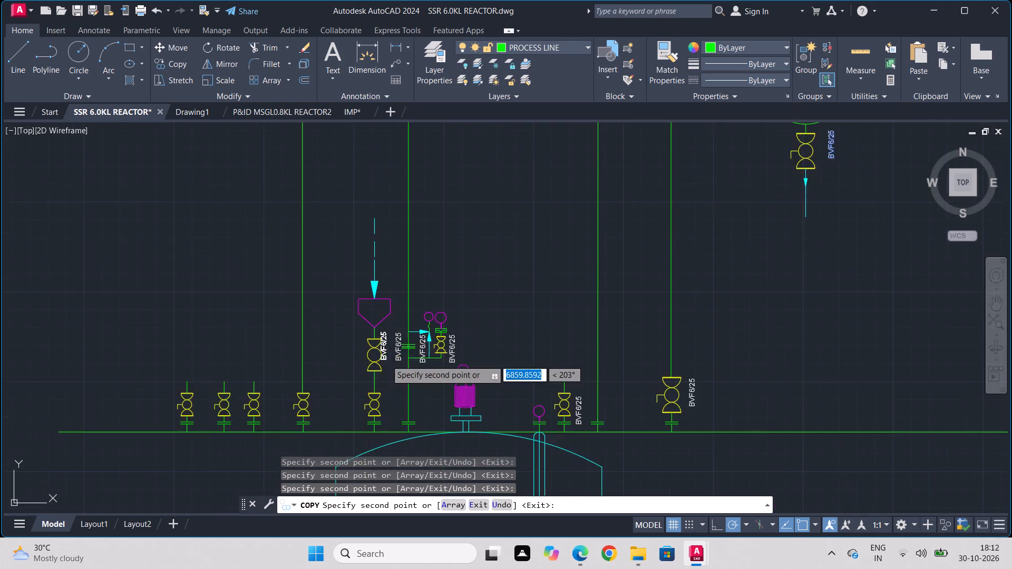
scroll(386, 360, down, 1)
middle_drag(386, 359, 505, 227)
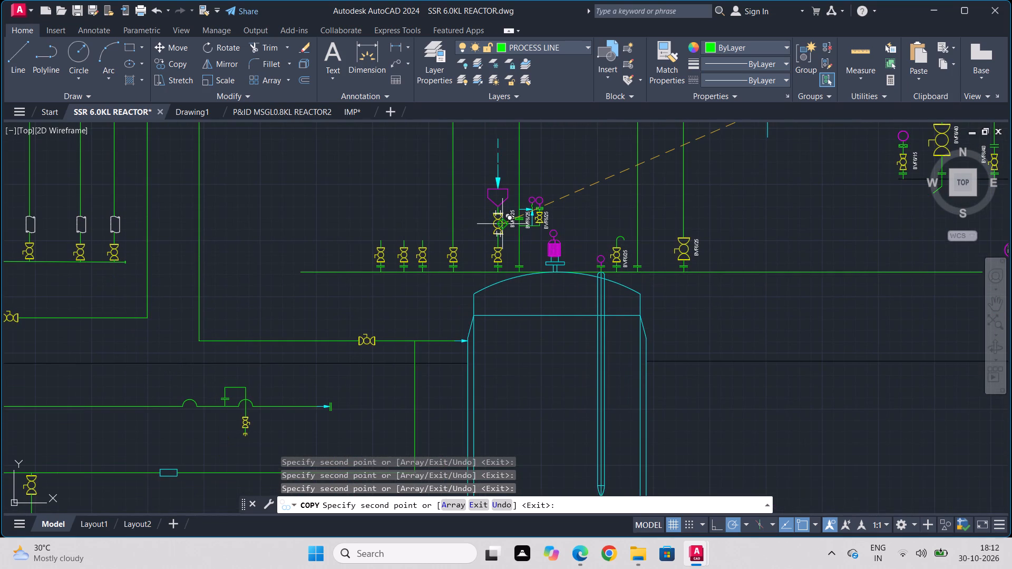
scroll(514, 253, up, 4)
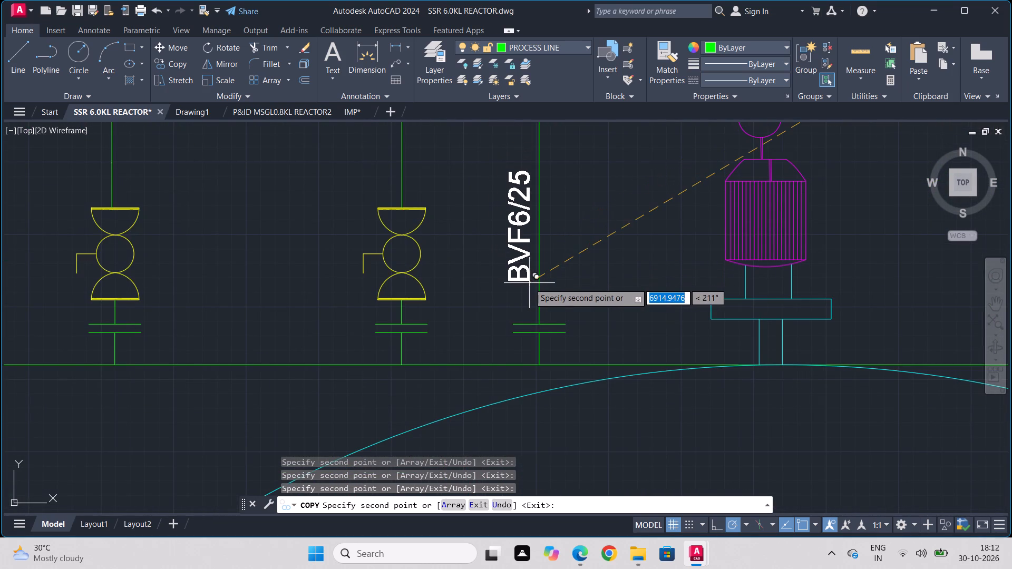
click(529, 283)
middle_drag(480, 294, 482, 361)
scroll(482, 361, down, 2)
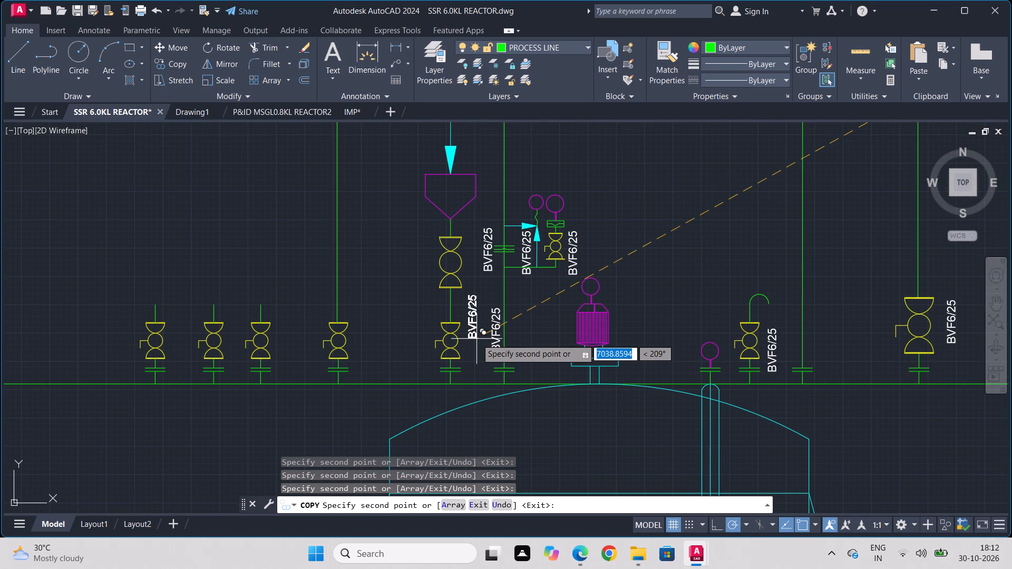
scroll(476, 339, up, 1)
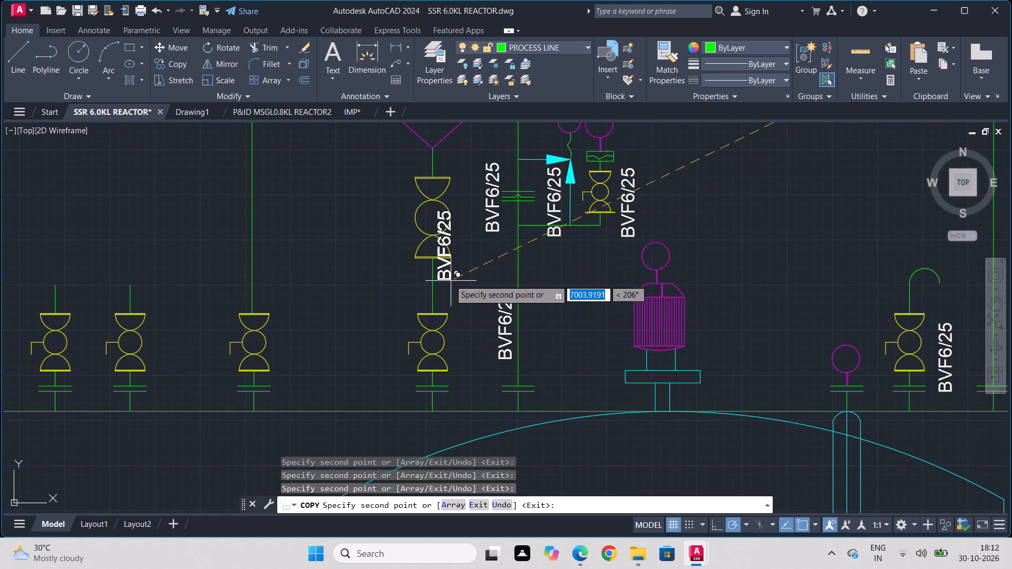
click(409, 249)
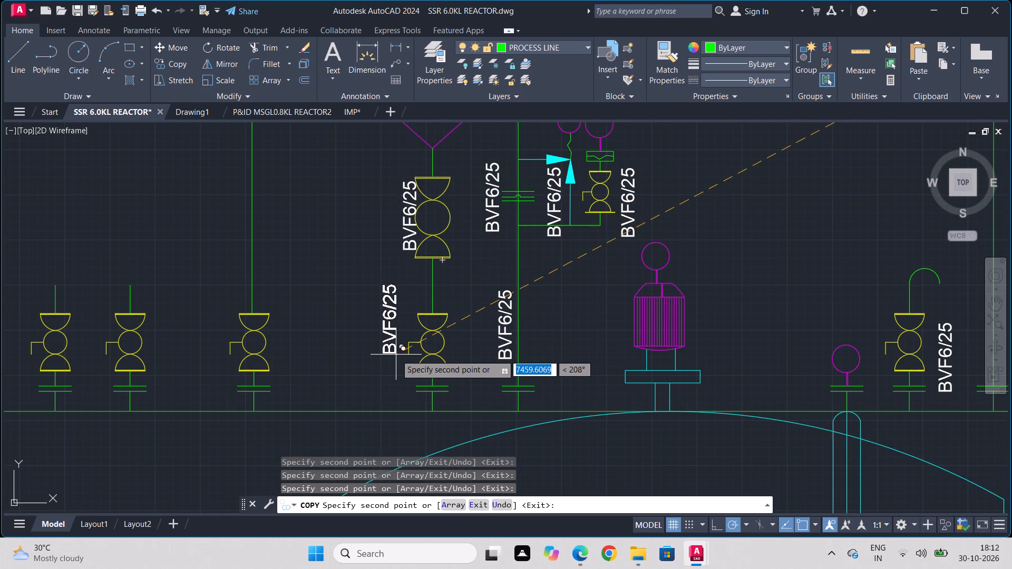
click(396, 355)
click(298, 381)
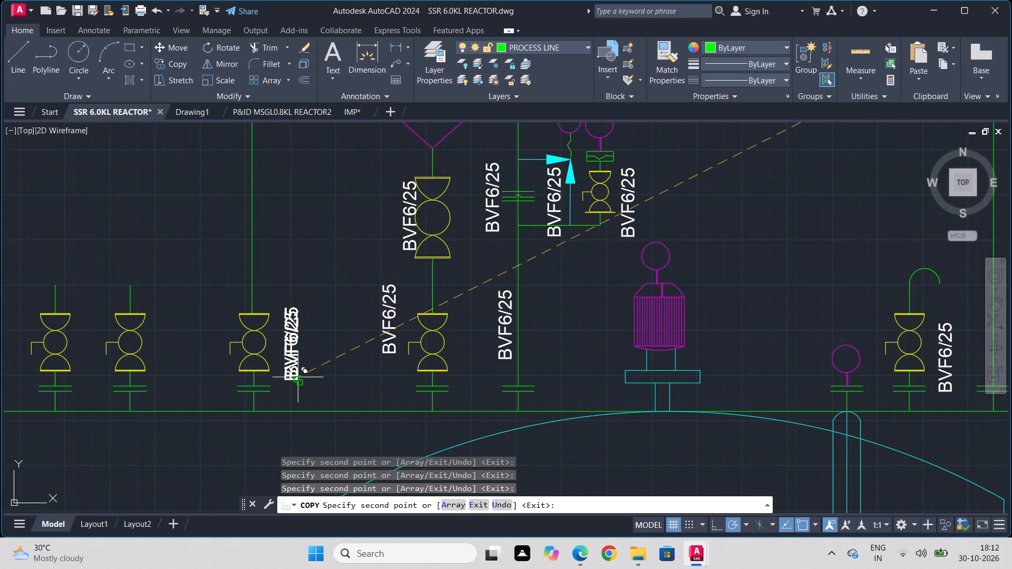
click(184, 371)
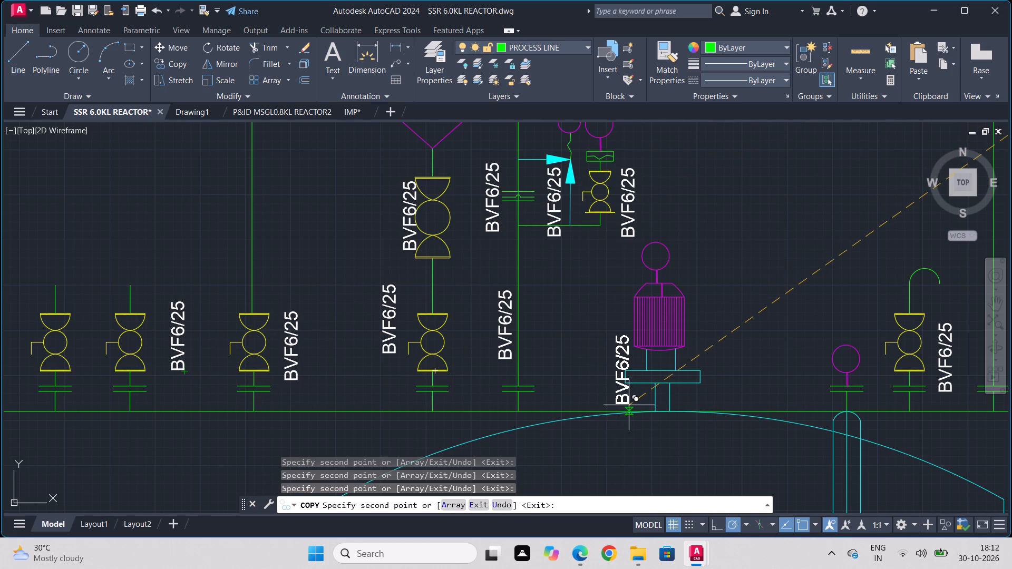
Place two spare BVF6/25 copies in the empty area right of the reactor and end the copying.
middle_drag(775, 457, 498, 274)
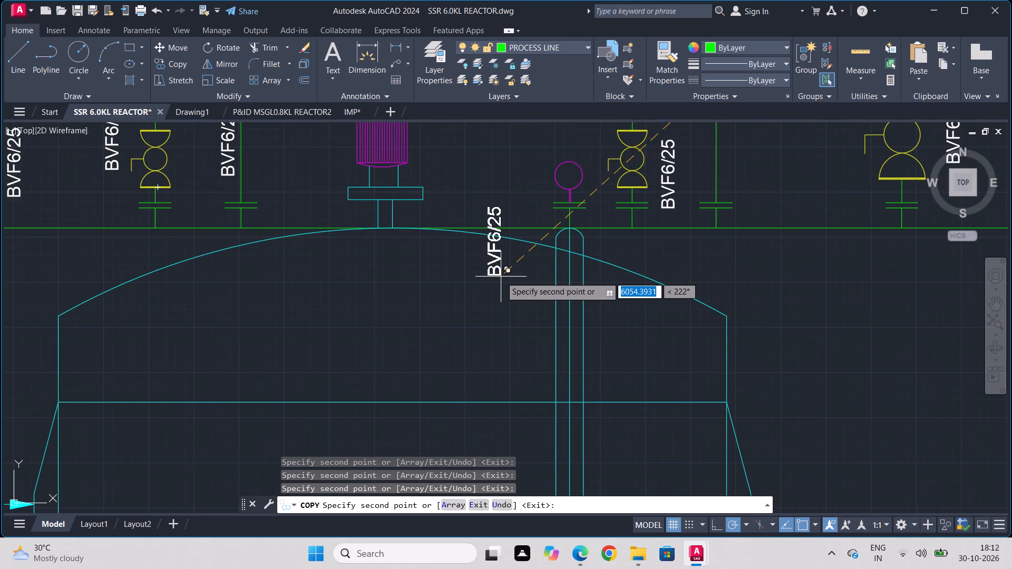
scroll(501, 277, down, 2)
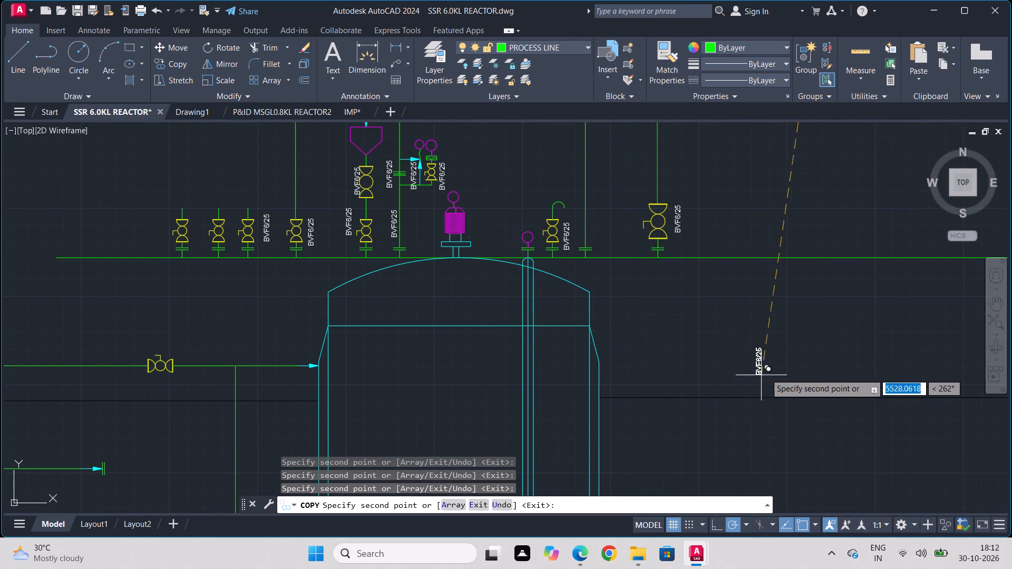
click(839, 351)
click(805, 338)
key(Escape)
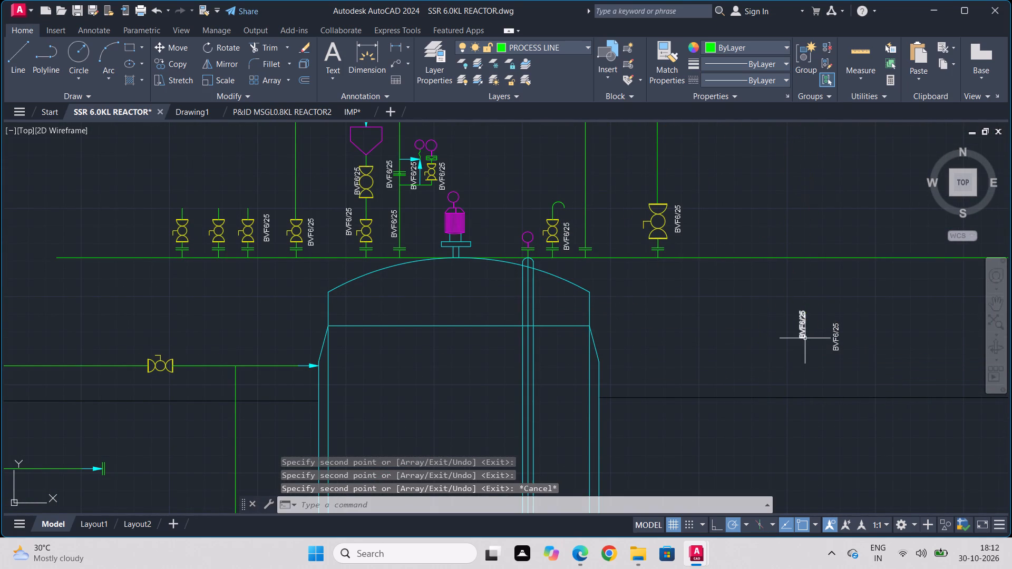
Rotate the two spare BVF6/25 labels 90° clockwise so they read horizontally.
scroll(842, 330, up, 2)
click(912, 283)
click(659, 386)
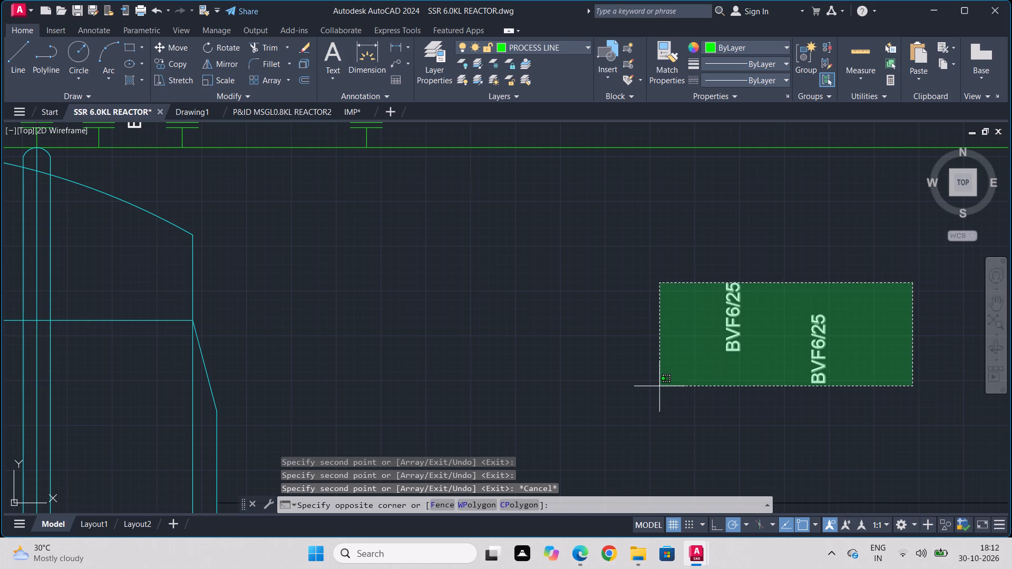
drag(226, 46, 232, 49)
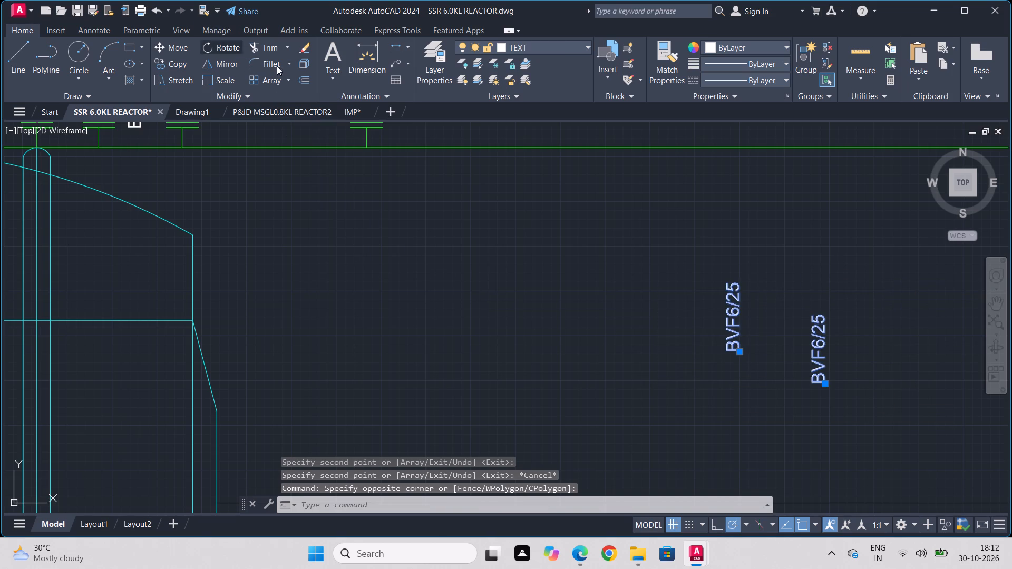
click(745, 347)
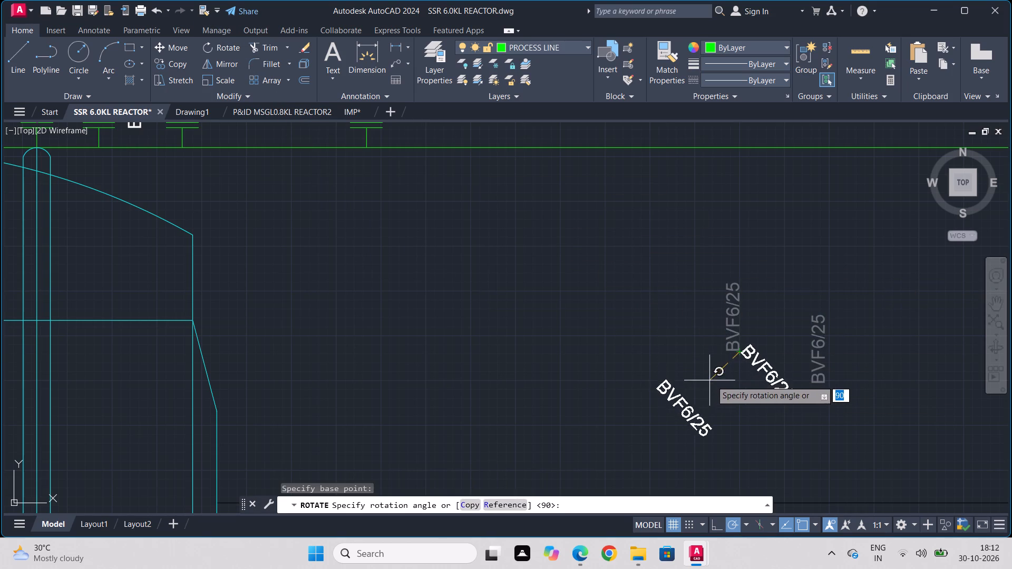
click(739, 410)
Scale the upper horizontal BVF6/25 label down by a factor of about 0.64.
drag(854, 309, 846, 310)
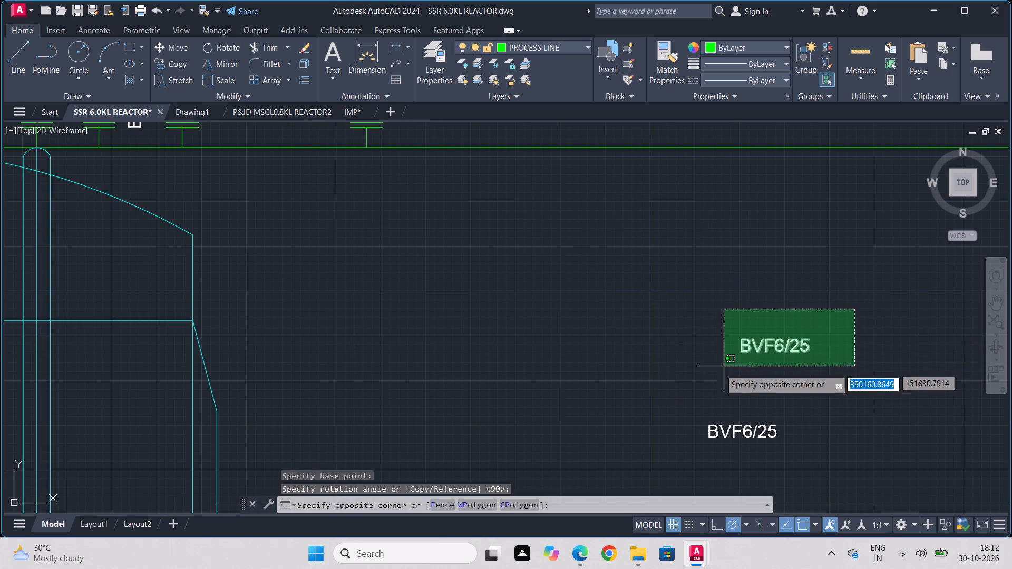
click(718, 370)
click(211, 83)
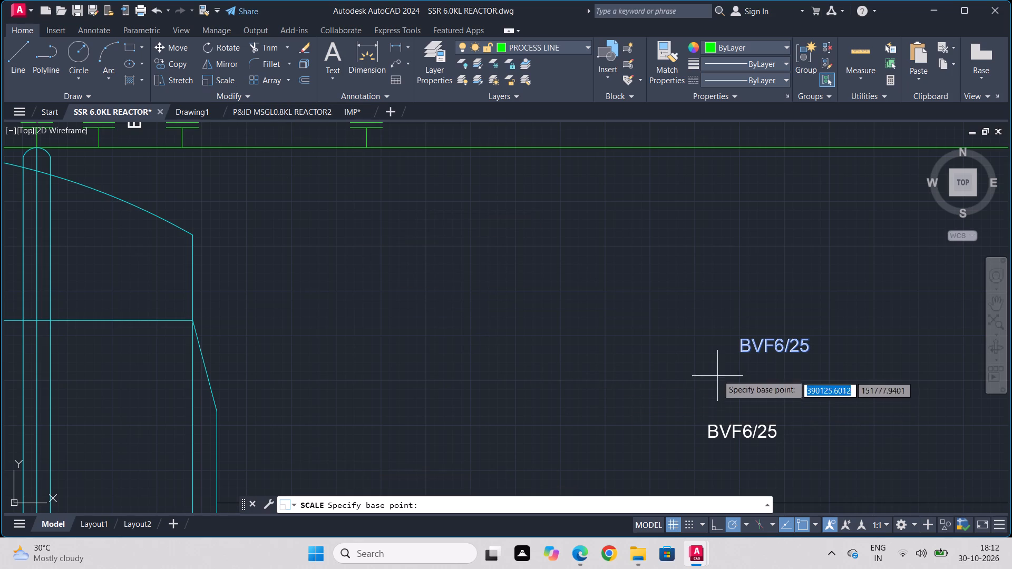
click(743, 349)
click(725, 369)
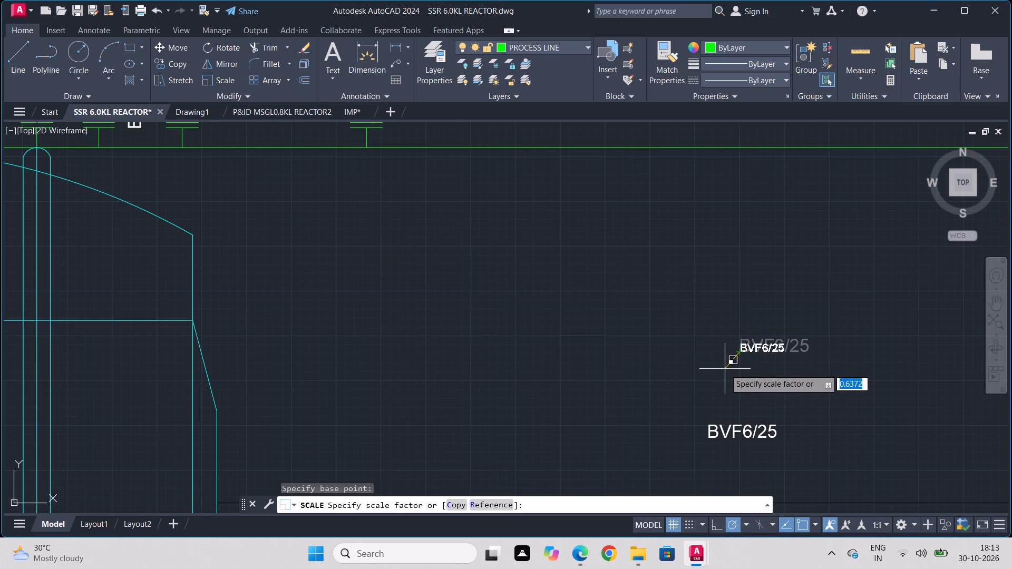
Move the reduced horizontal BVF6/25 label to the empty area above the two small instrument circles beside the funnel.
drag(871, 340, 866, 340)
click(636, 380)
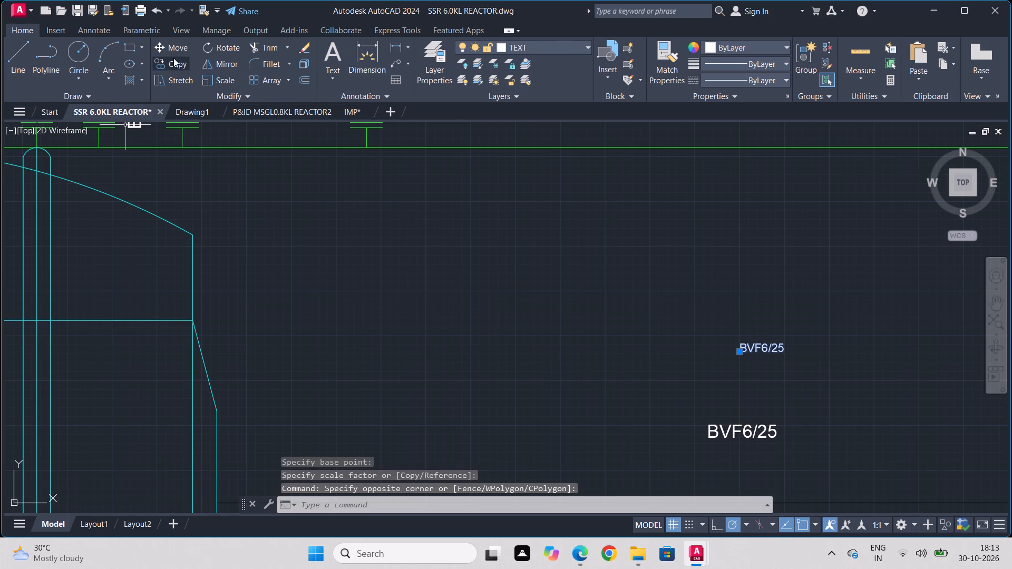
click(172, 52)
click(741, 352)
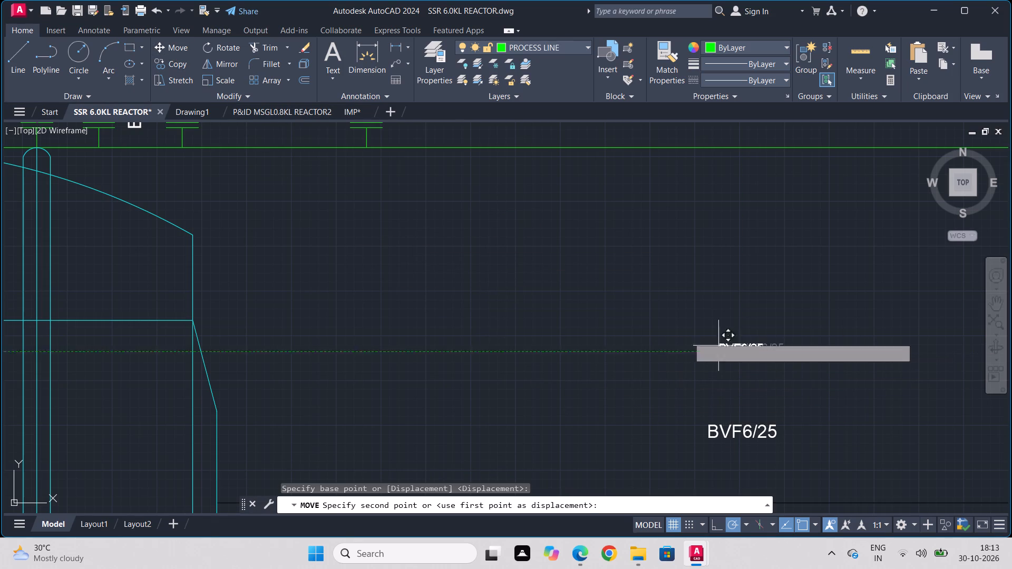
middle_drag(373, 222, 890, 513)
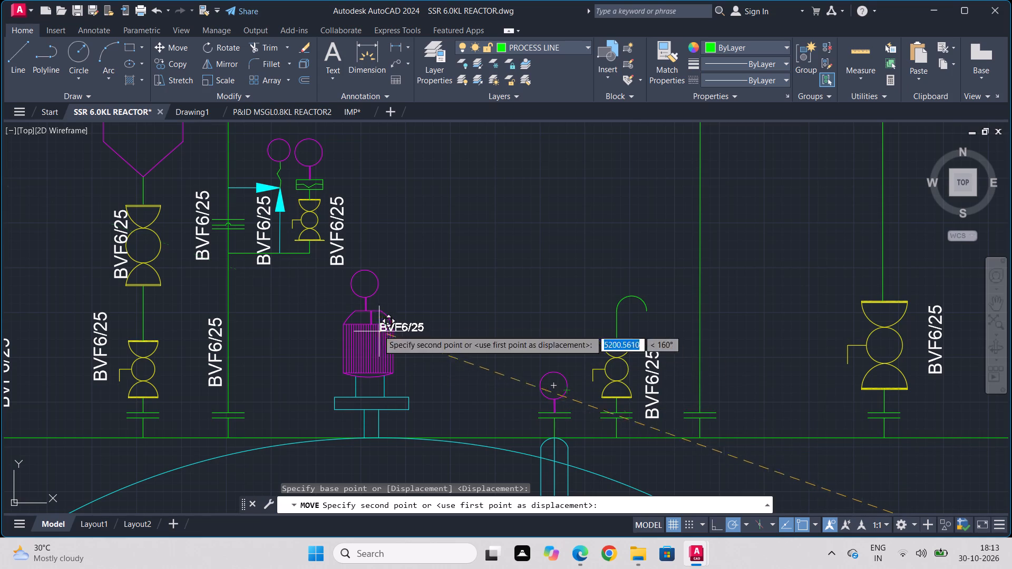
scroll(304, 167, up, 1)
middle_drag(304, 167, 508, 366)
click(628, 284)
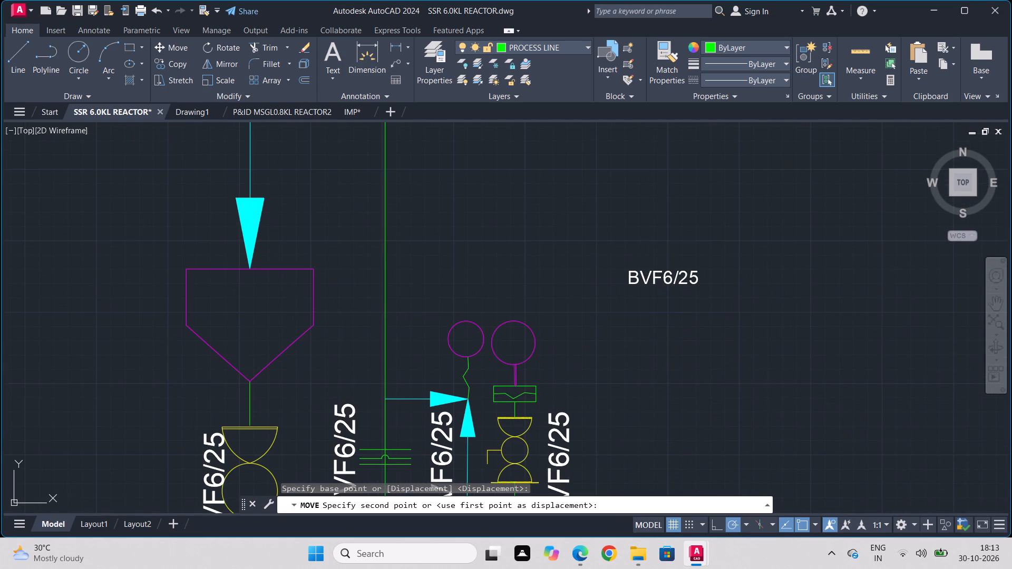
Scale the moved BVF6/25 label down to roughly a sixth of its size, small enough for an instrument circle.
drag(711, 181, 664, 213)
click(572, 316)
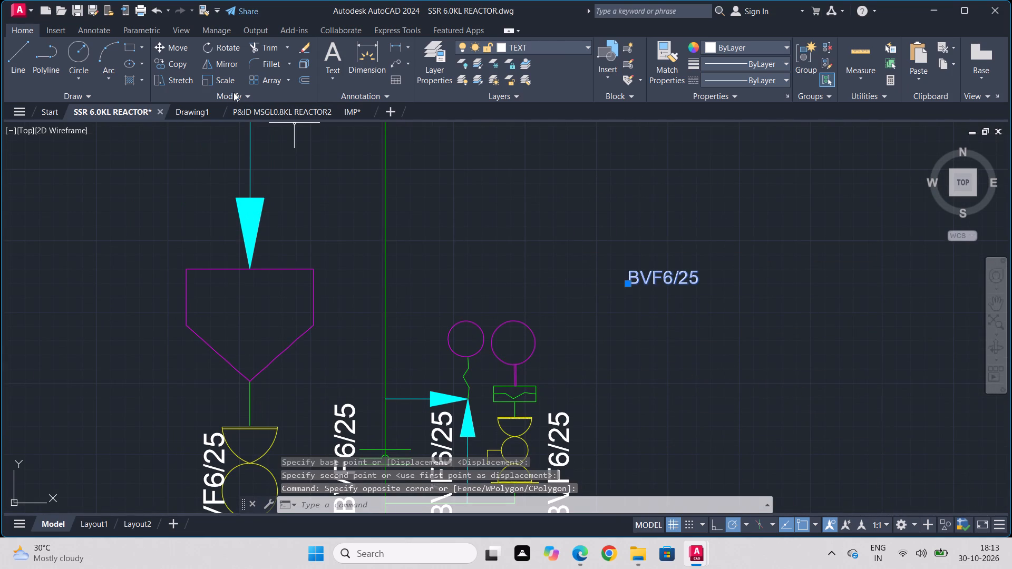
click(220, 86)
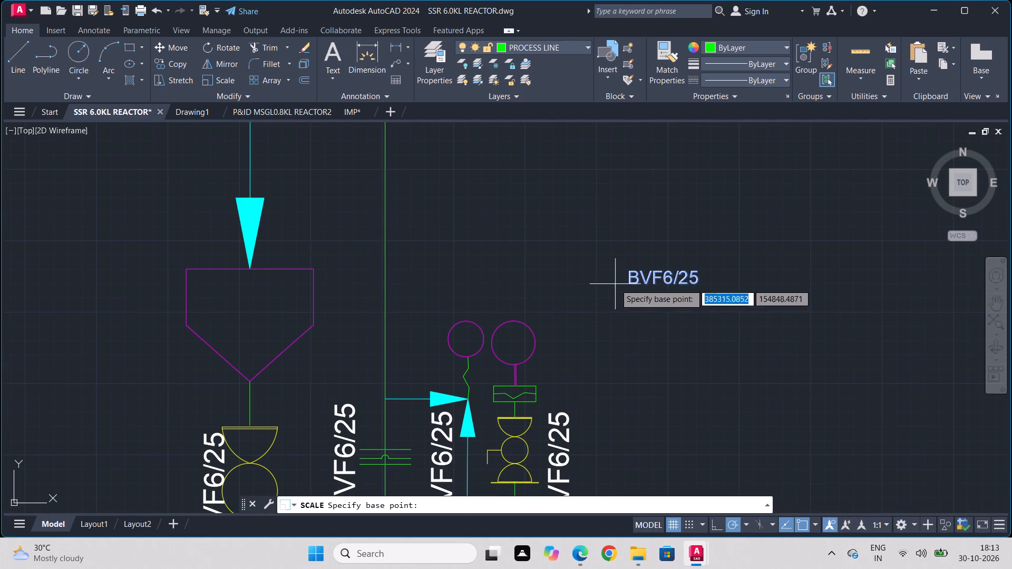
click(624, 283)
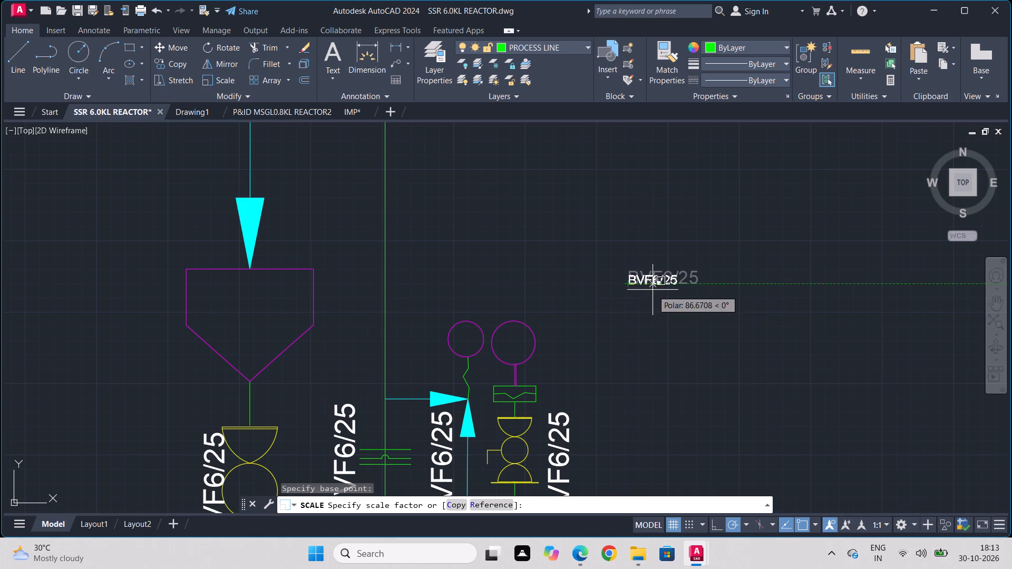
scroll(653, 284, up, 3)
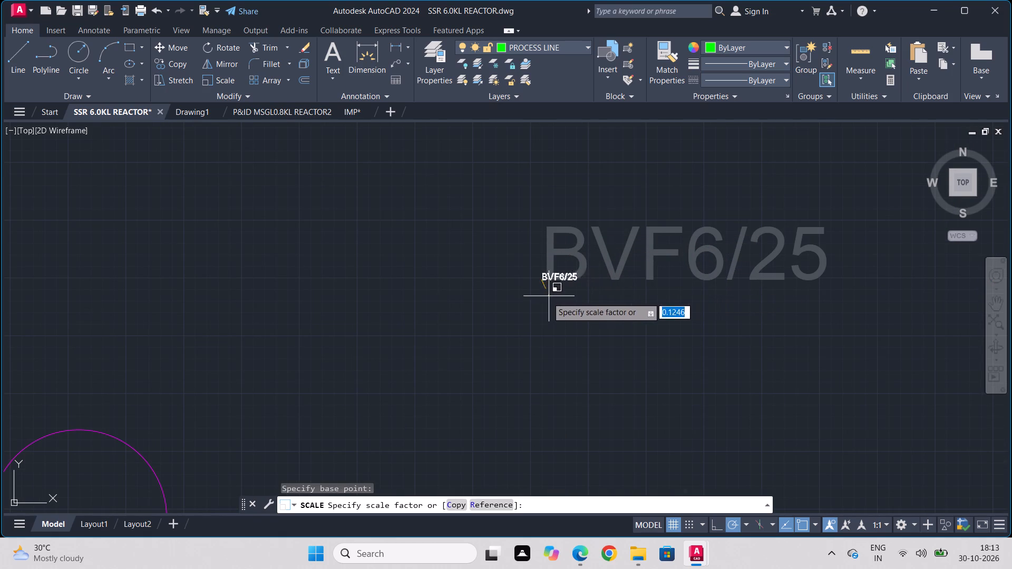
click(535, 302)
Move the tiny BVF6/25 label into the upper half of the left one of the two instrument circles.
click(608, 258)
click(464, 328)
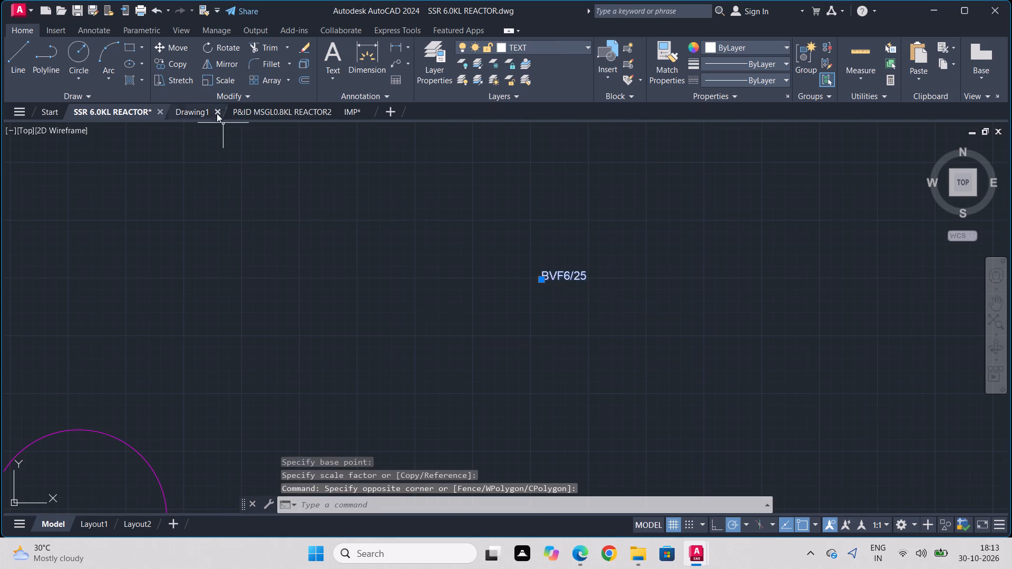
click(169, 44)
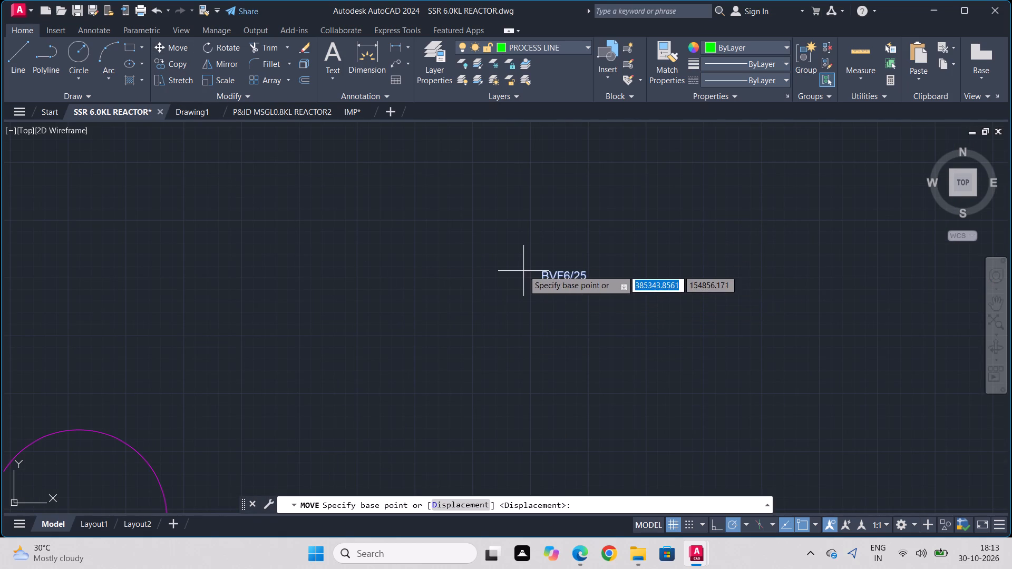
click(546, 282)
middle_drag(257, 351, 676, 298)
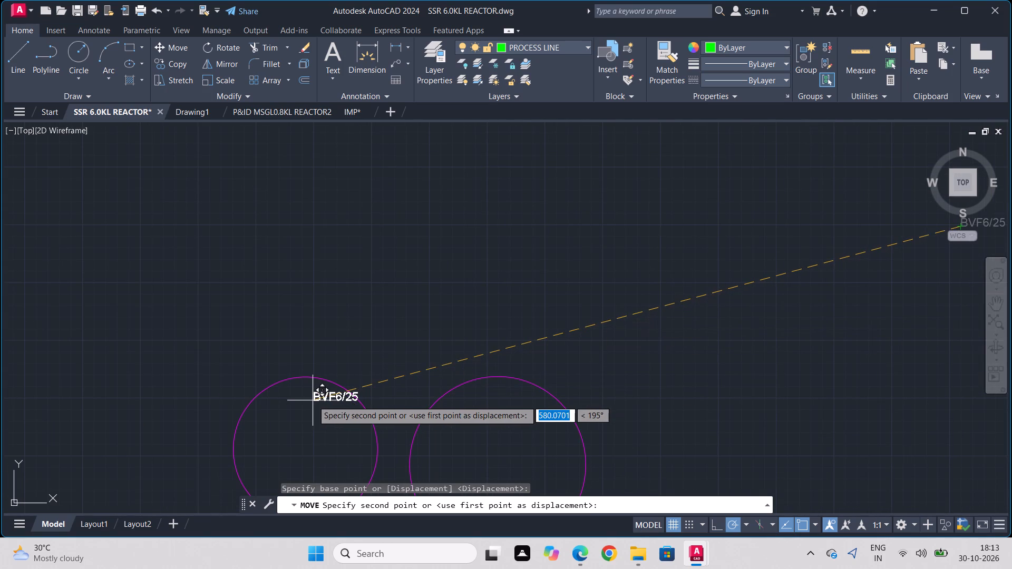
middle_drag(297, 420, 430, 308)
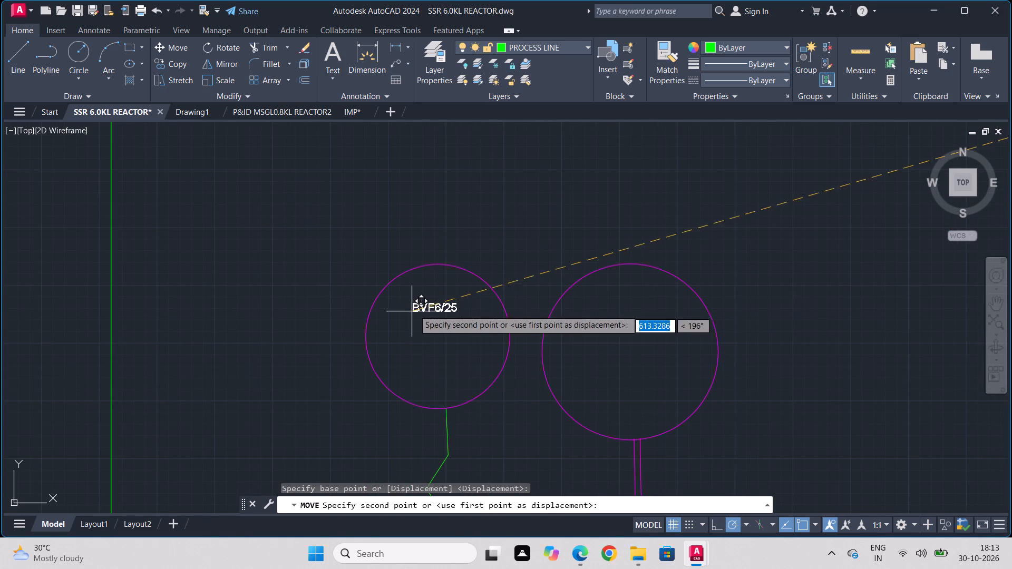
click(418, 307)
Copy the tiny BVF6/25 label once below itself and twice, one above the other, into the adjacent larger circle.
click(446, 286)
click(429, 330)
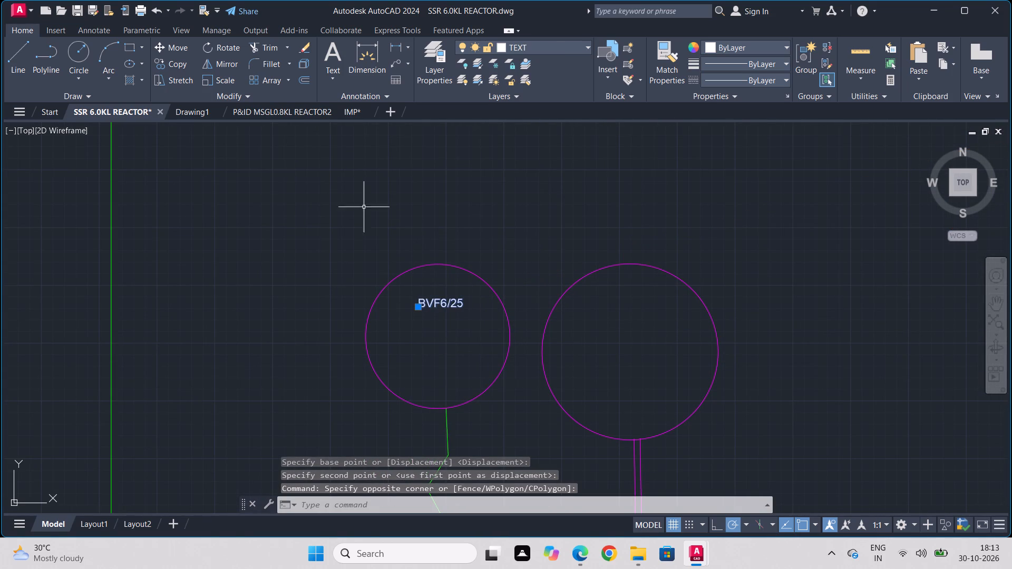
click(180, 70)
click(436, 295)
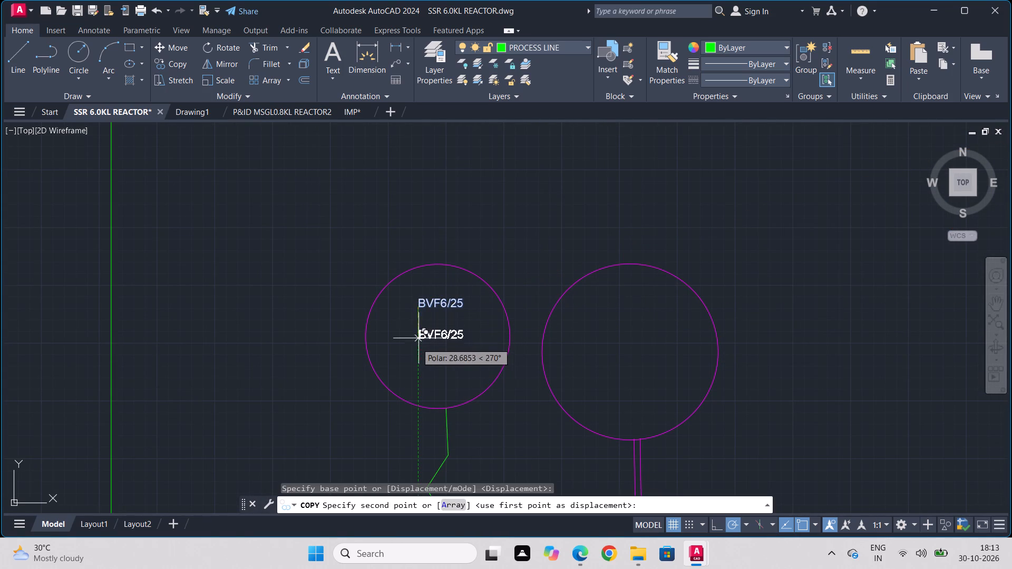
click(416, 338)
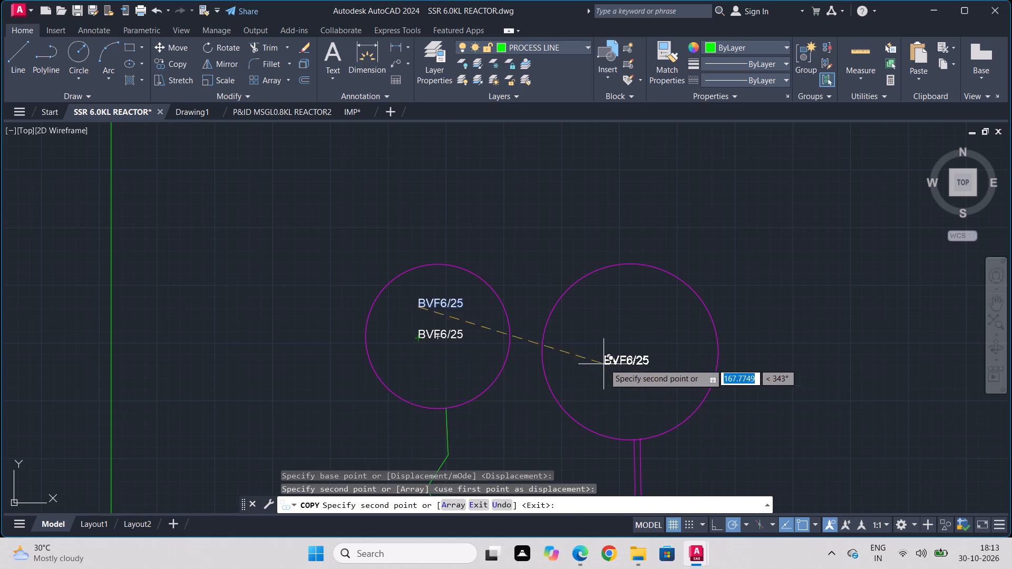
click(624, 312)
click(609, 370)
Place two stacked copies of the tiny BVF6/25 label in the instrument circle above the agitator motor.
middle_drag(562, 402, 536, 228)
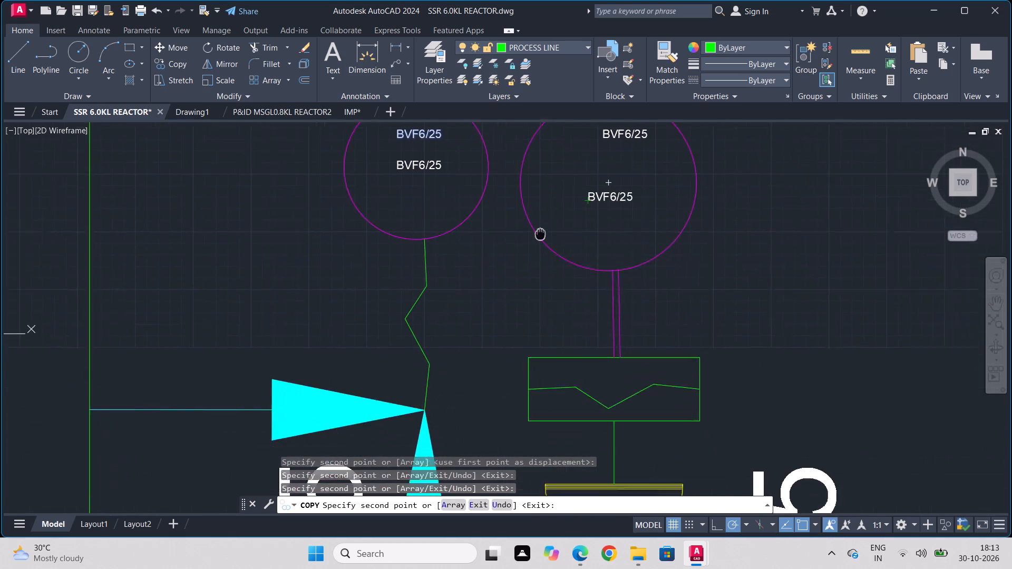
middle_drag(536, 228, 497, 221)
scroll(595, 393, down, 1)
middle_drag(676, 356, 404, 165)
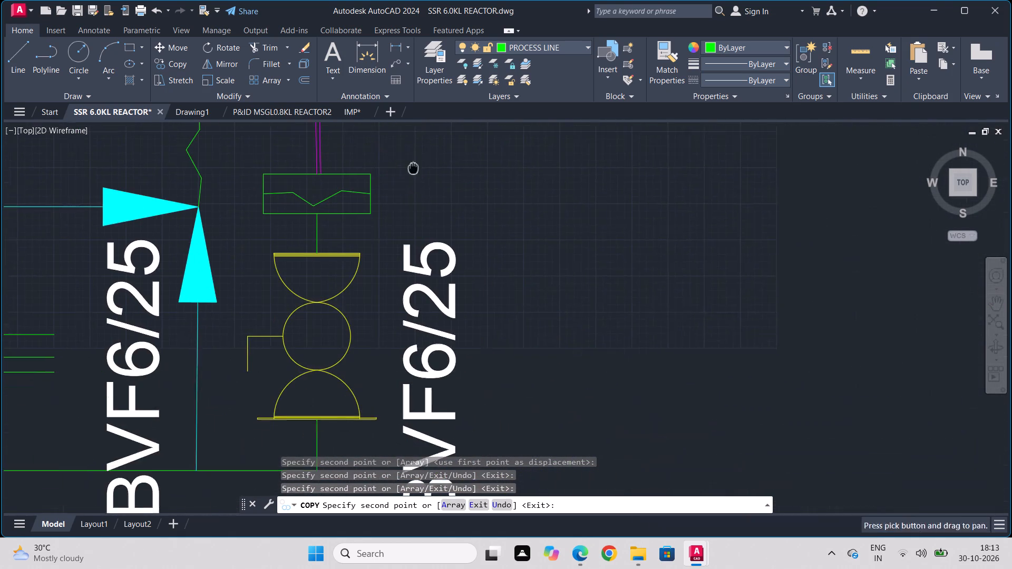
scroll(738, 431, down, 2)
middle_drag(718, 393, 461, 110)
scroll(365, 214, up, 2)
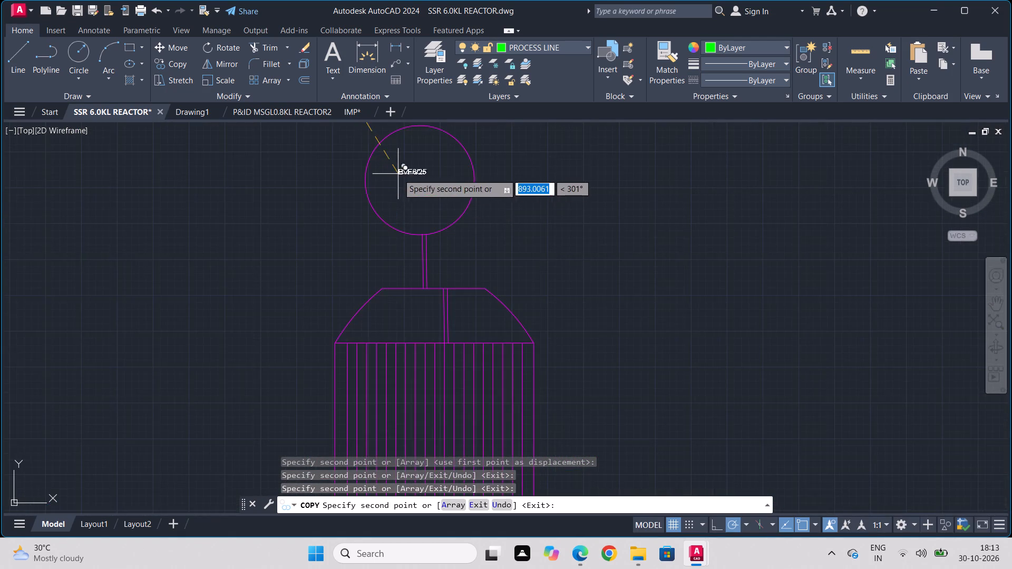
middle_drag(398, 173, 422, 259)
click(421, 248)
click(421, 266)
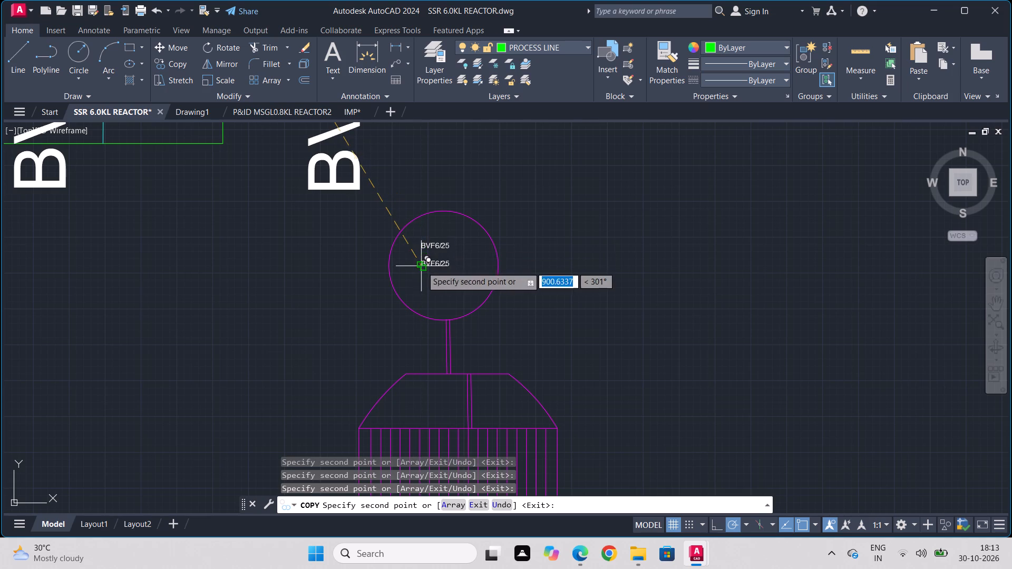
Place two stacked copies of the tiny BVF6/25 label in the instrument circle on the dip-pipe nozzle.
scroll(670, 417, down, 1)
middle_drag(670, 417, 353, 183)
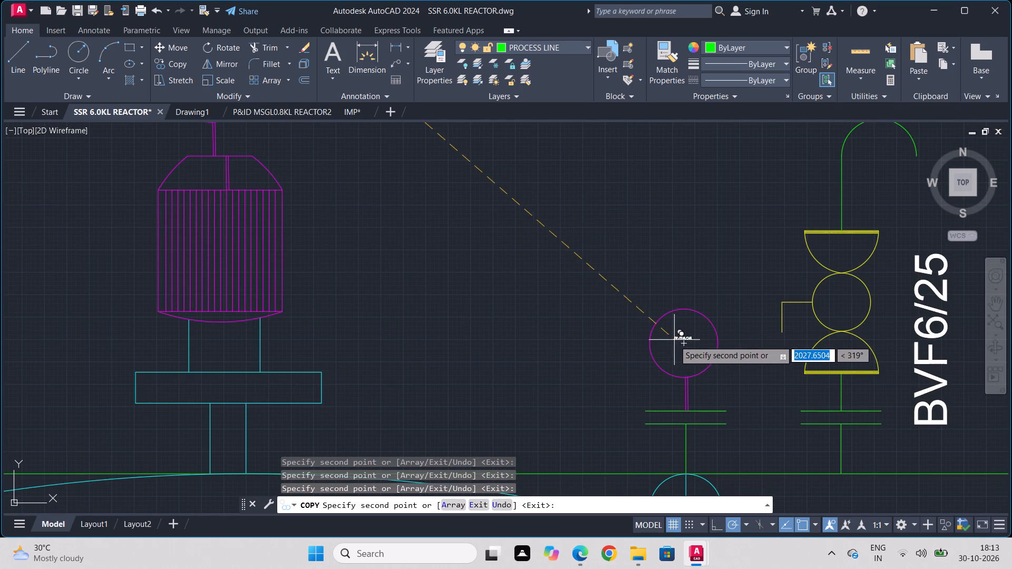
click(675, 333)
click(676, 350)
Place a spare tiny BVF6/25 copy above the horizontal BVF6/25 label right of the reactor and end the copying.
scroll(507, 333, down, 1)
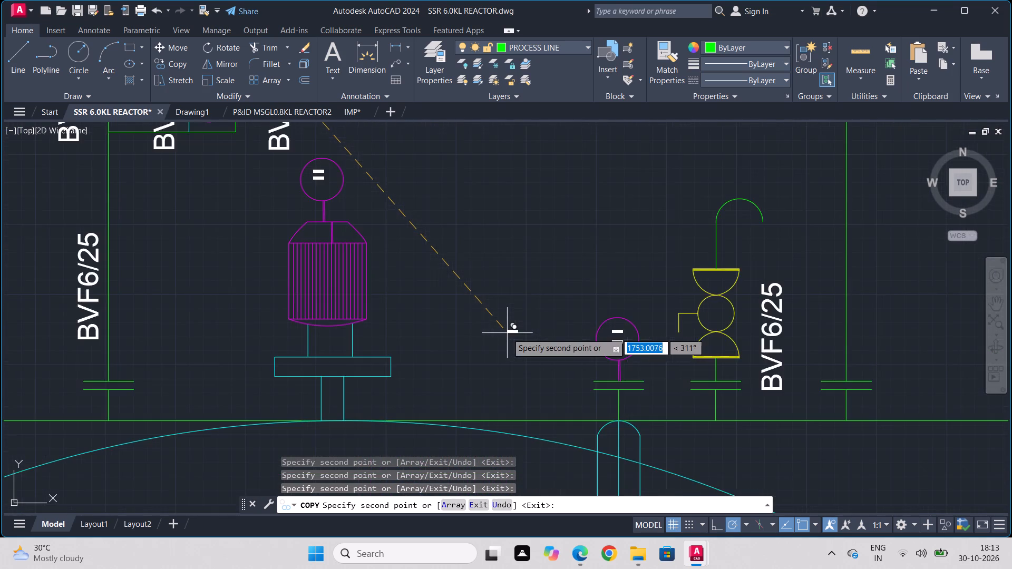
middle_drag(507, 333, 341, 110)
scroll(511, 337, down, 2)
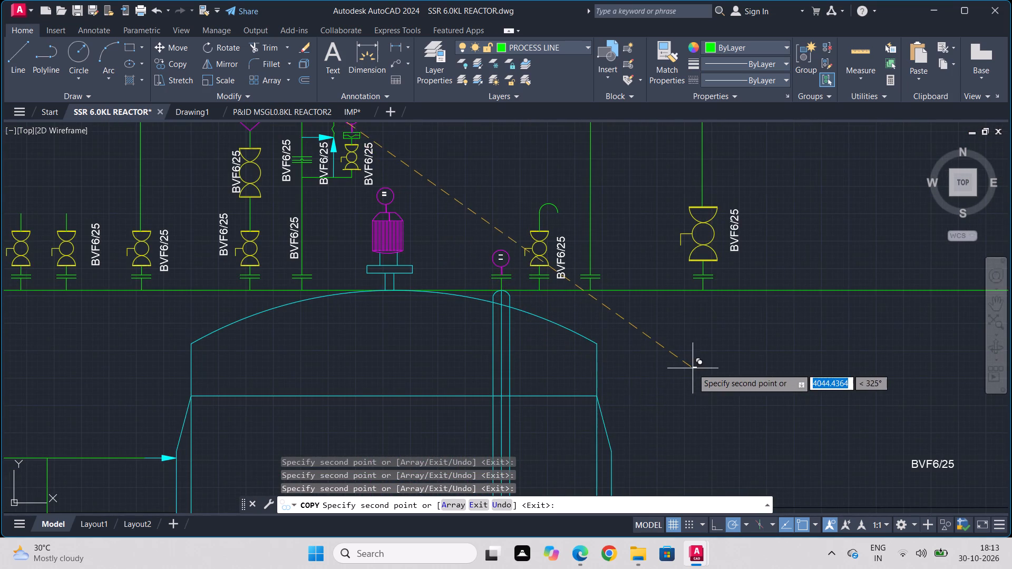
scroll(692, 368, down, 1)
middle_drag(692, 368, 538, 183)
scroll(615, 237, down, 1)
scroll(615, 237, up, 1)
middle_drag(615, 237, 625, 334)
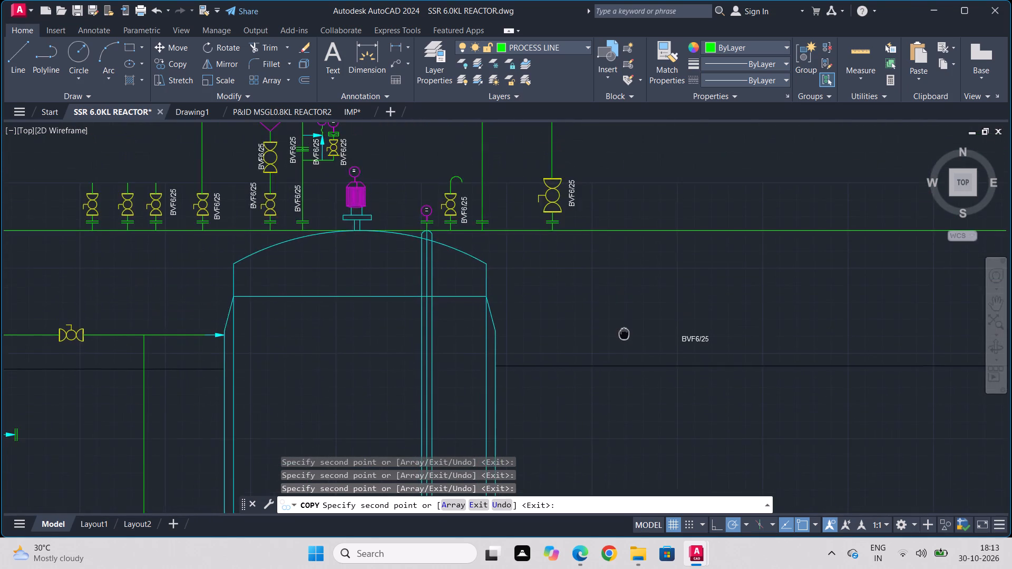
middle_drag(625, 334, 667, 483)
scroll(648, 184, down, 1)
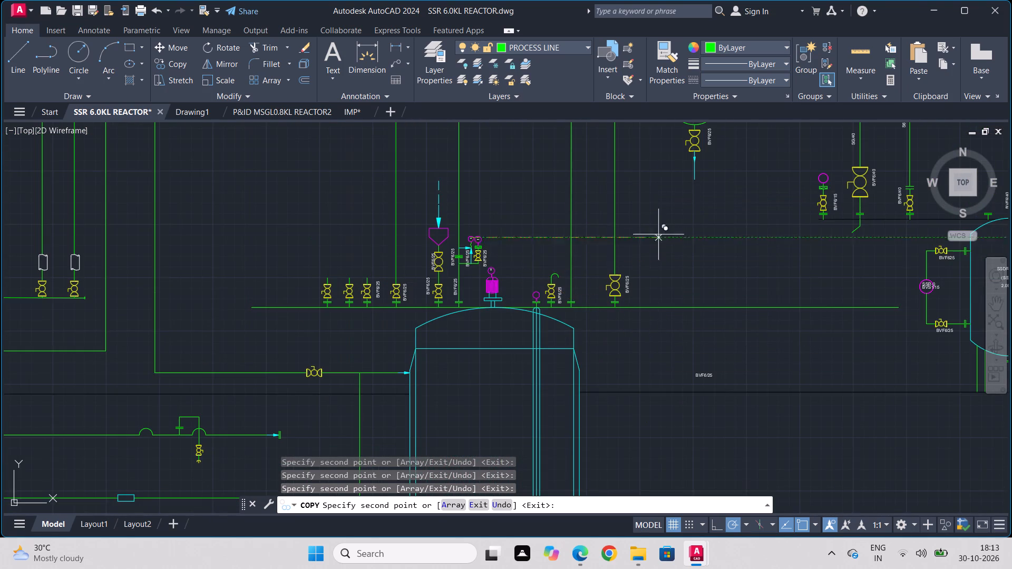
middle_click(658, 132)
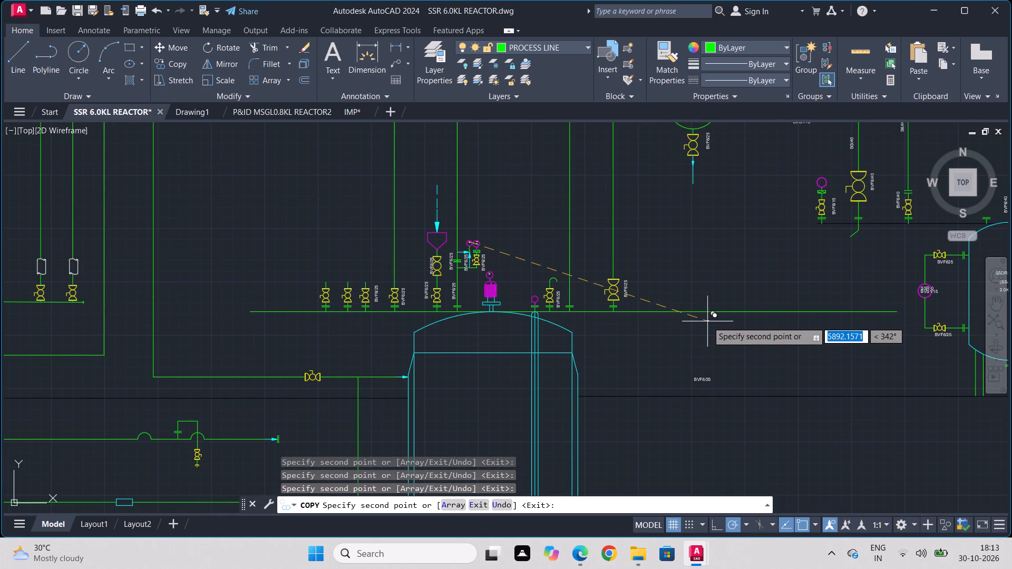
click(707, 348)
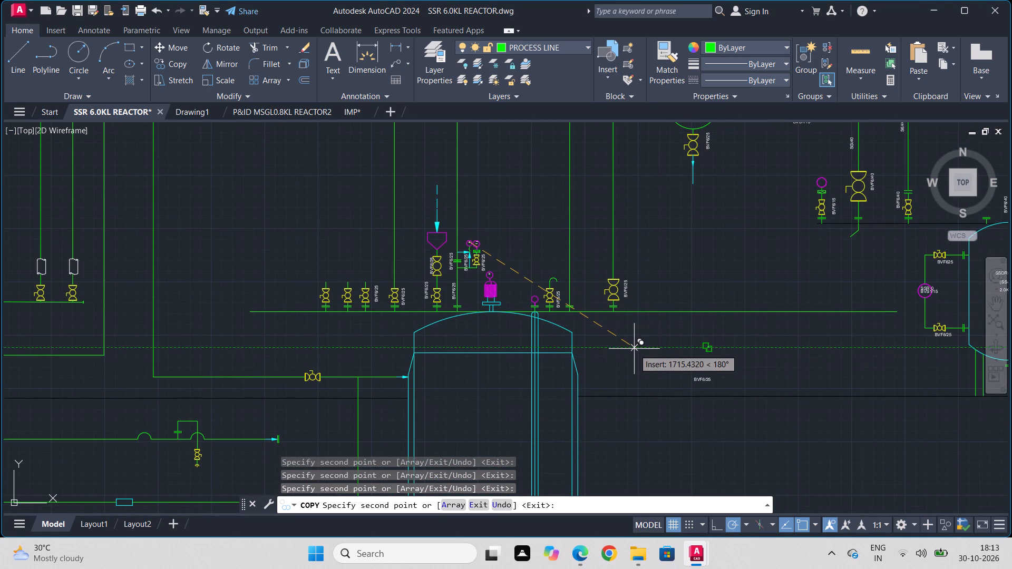
key(Escape)
Copy the vertical BVF6/25 label of the large valve right of the vent to the left side of the riser above it.
scroll(691, 366, up, 2)
click(781, 384)
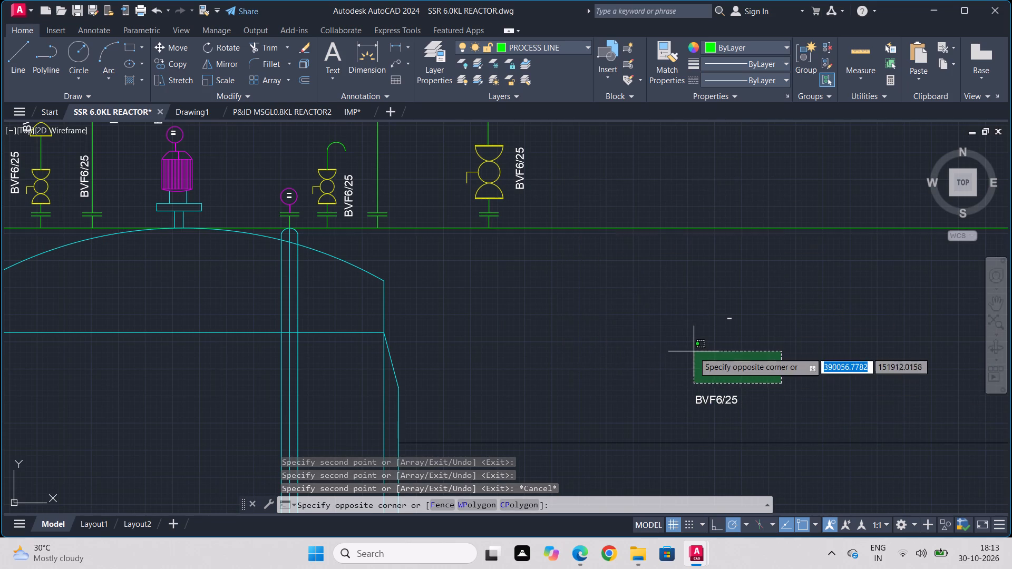
key(Escape)
drag(527, 169, 521, 180)
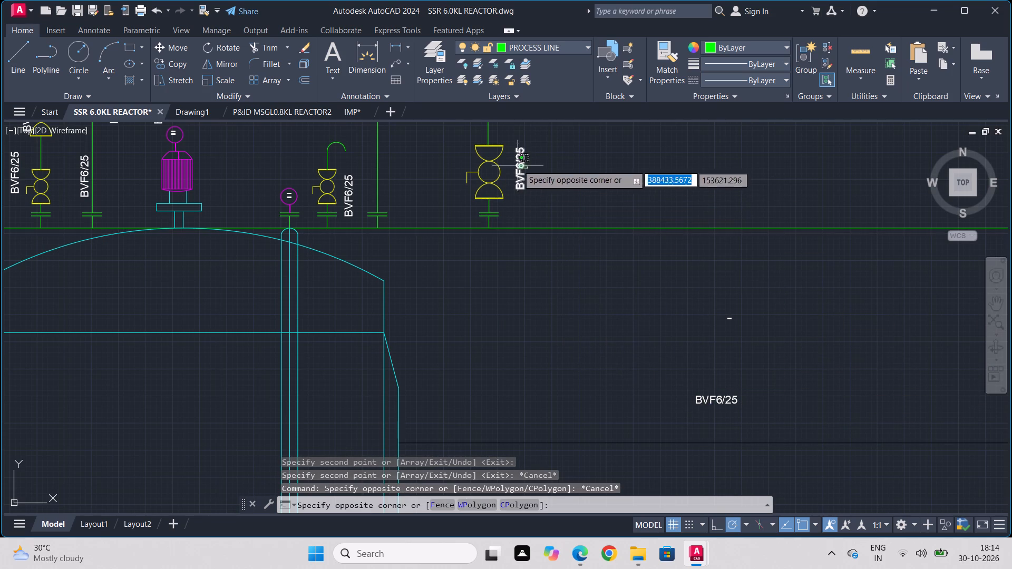
click(518, 165)
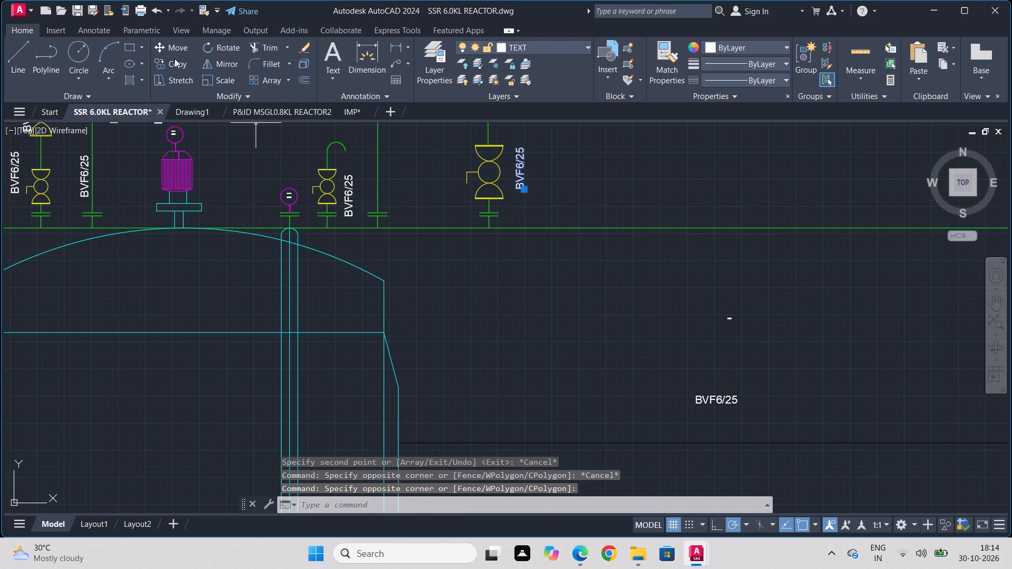
click(173, 64)
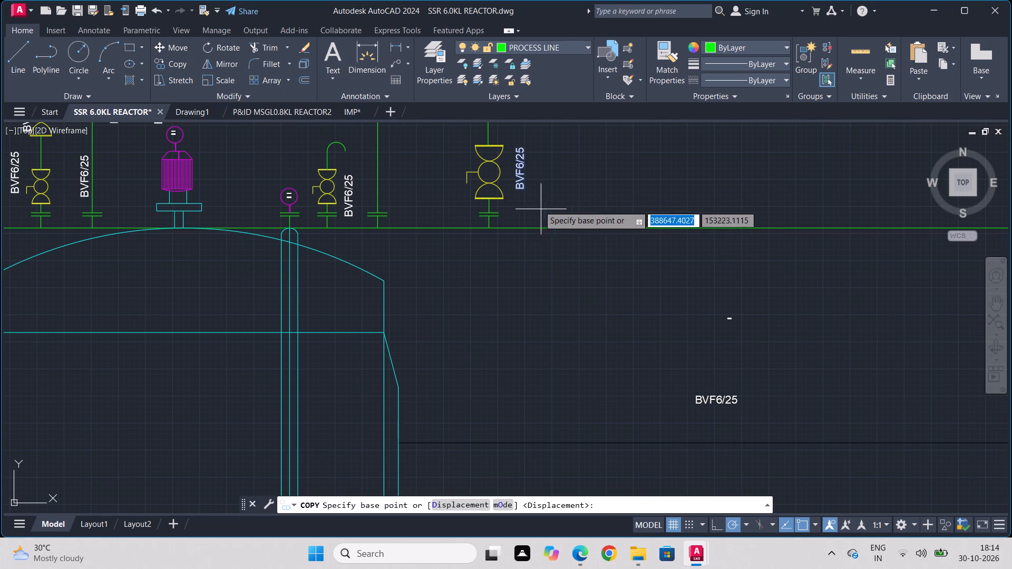
click(525, 175)
middle_drag(444, 173, 445, 386)
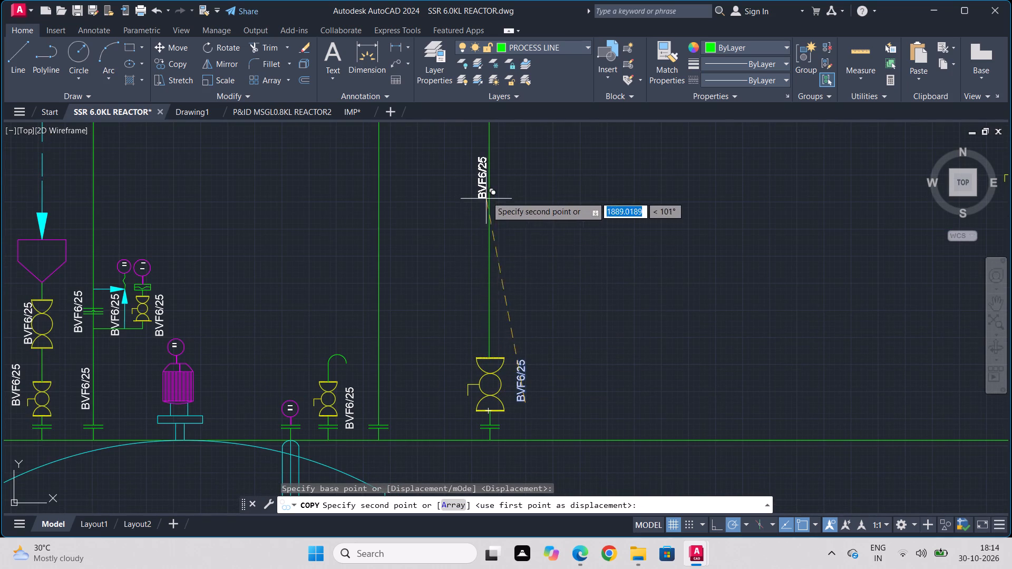
click(478, 160)
scroll(424, 323, down, 1)
middle_drag(427, 308, 475, 174)
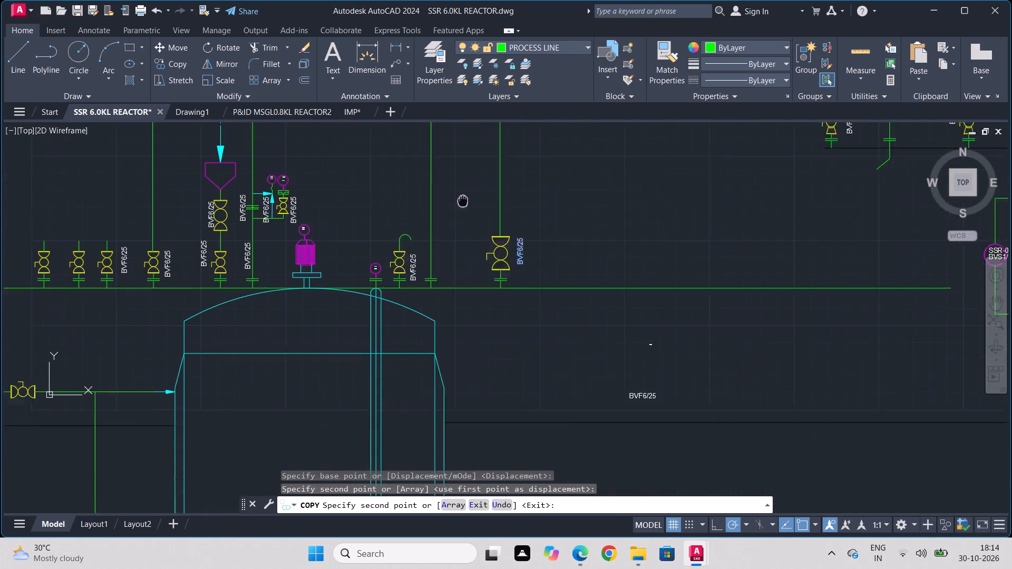
middle_drag(475, 174, 488, 150)
key(Escape)
Place three stacked copies of the horizontal BVF6/25 label inside the reactor vessel, left of the dip pipe.
click(666, 347)
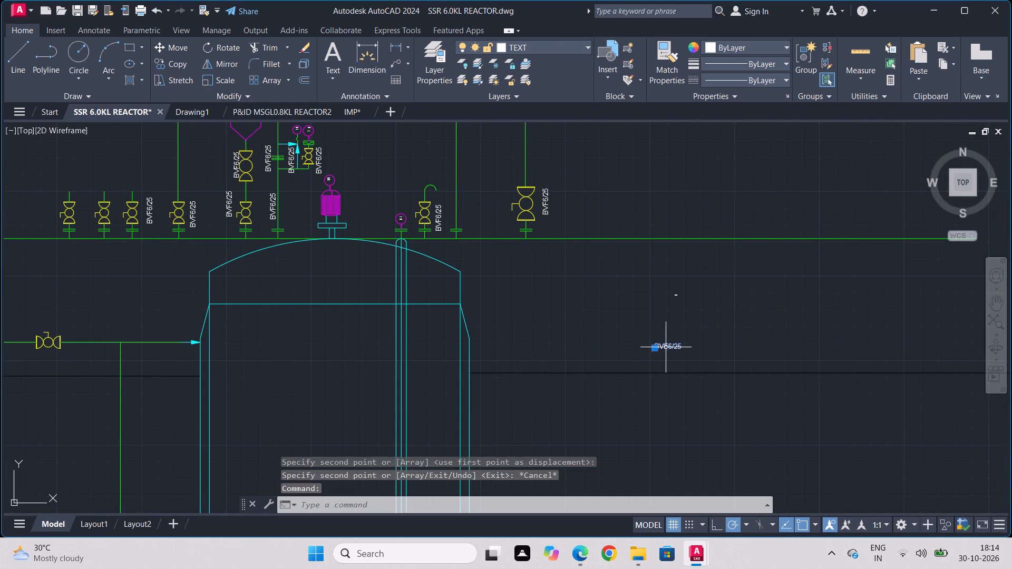
drag(173, 64, 187, 74)
click(663, 347)
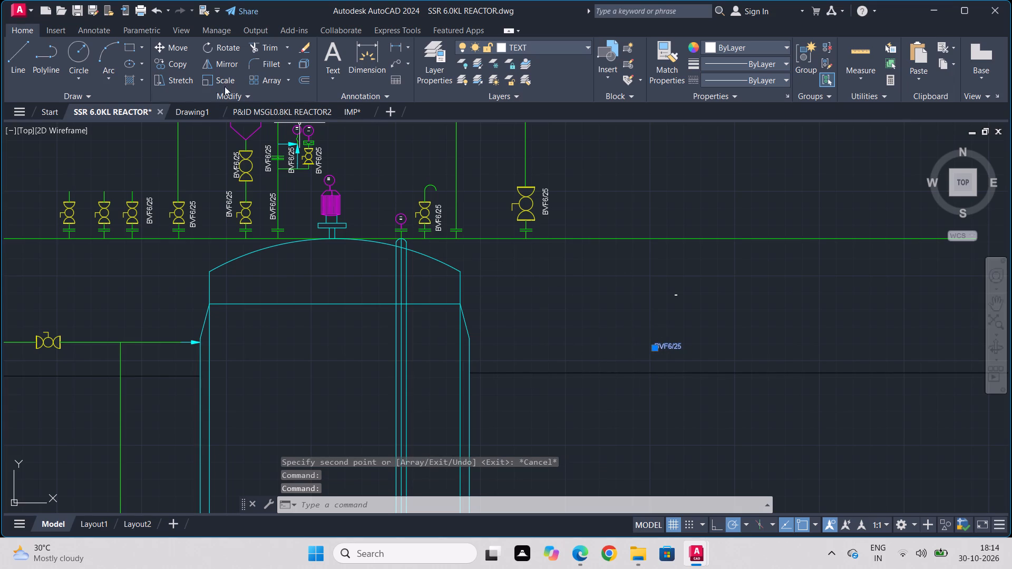
click(178, 64)
click(649, 349)
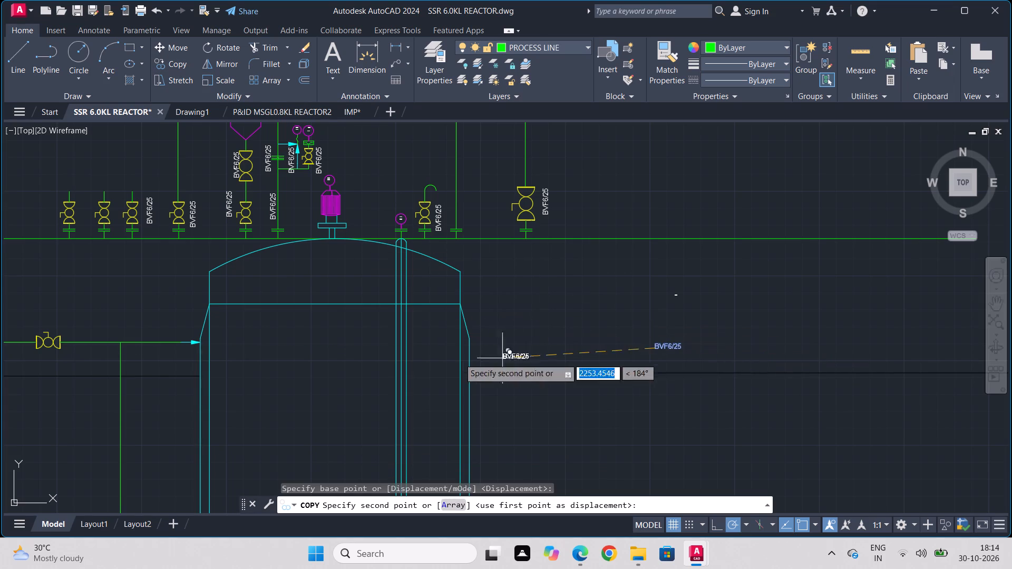
middle_drag(273, 393, 394, 205)
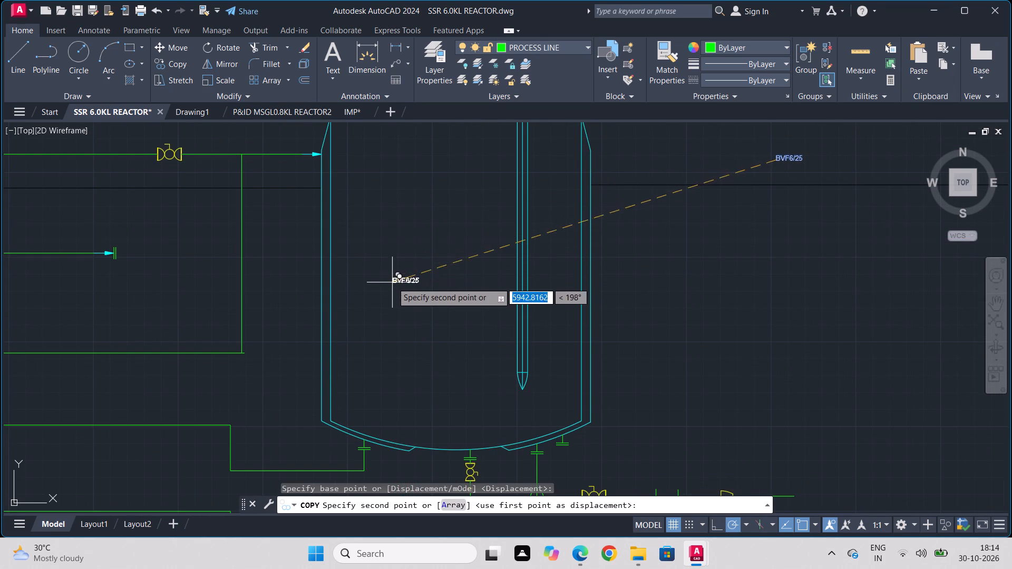
click(416, 208)
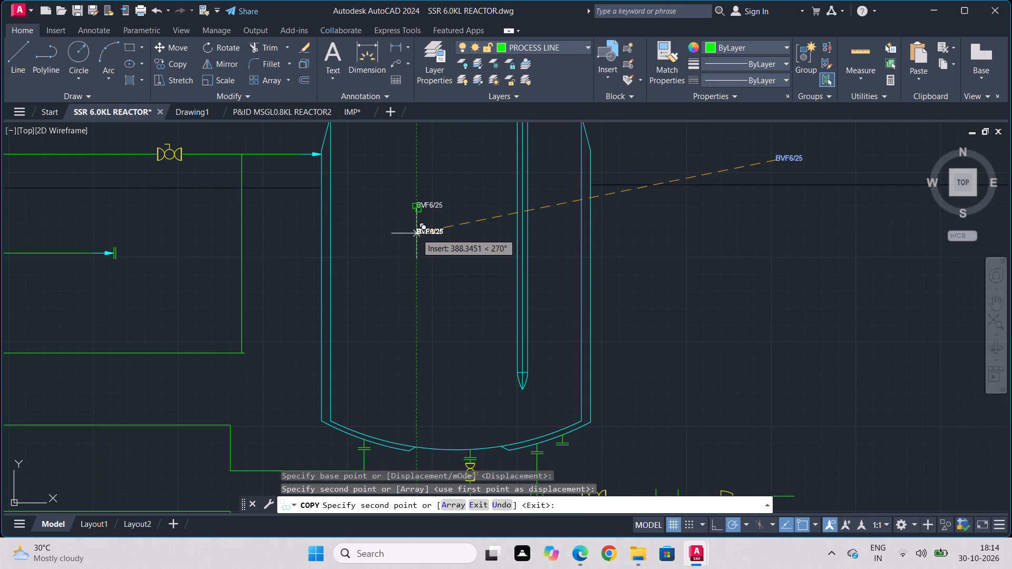
click(416, 233)
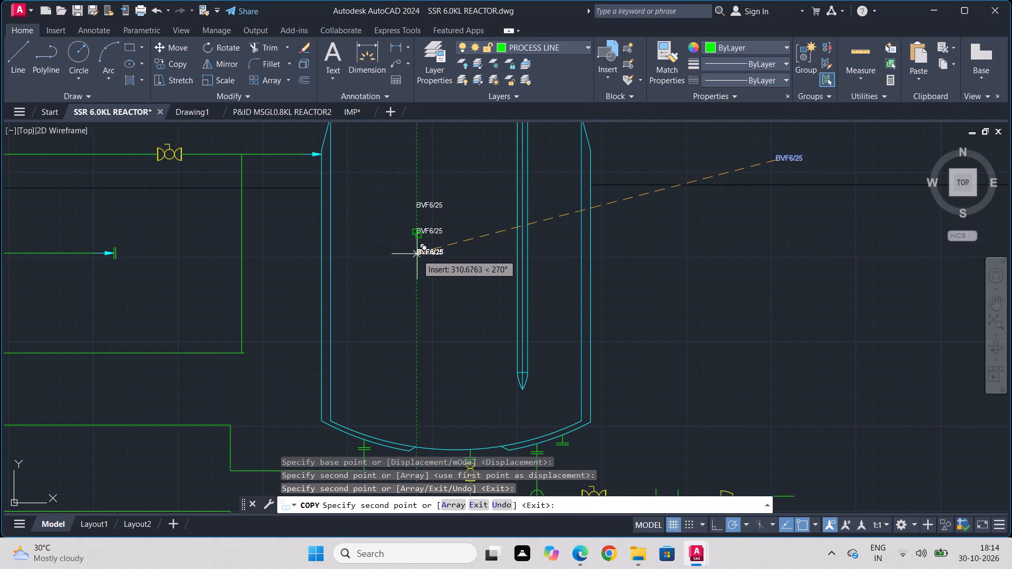
click(417, 257)
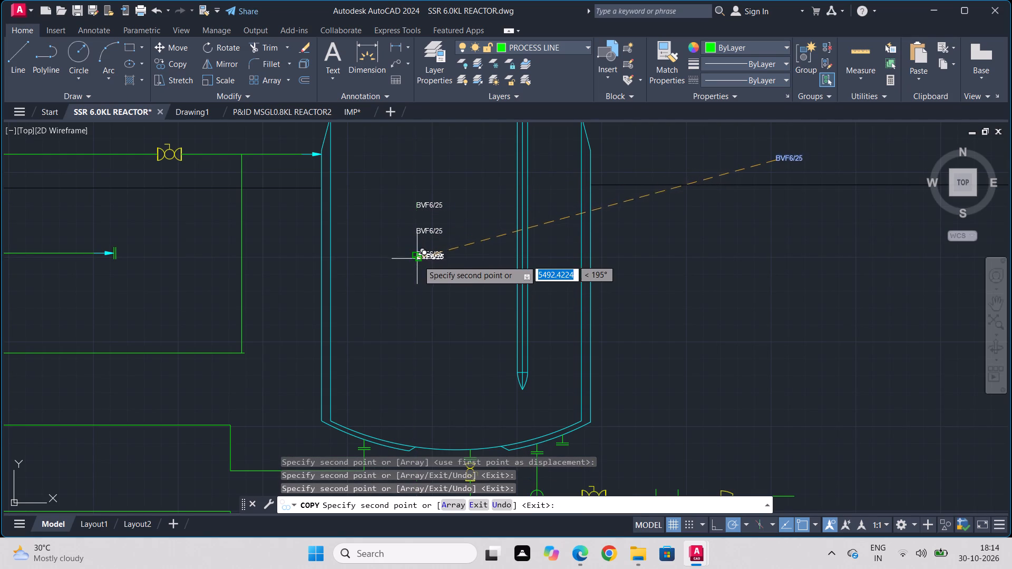
key(Escape)
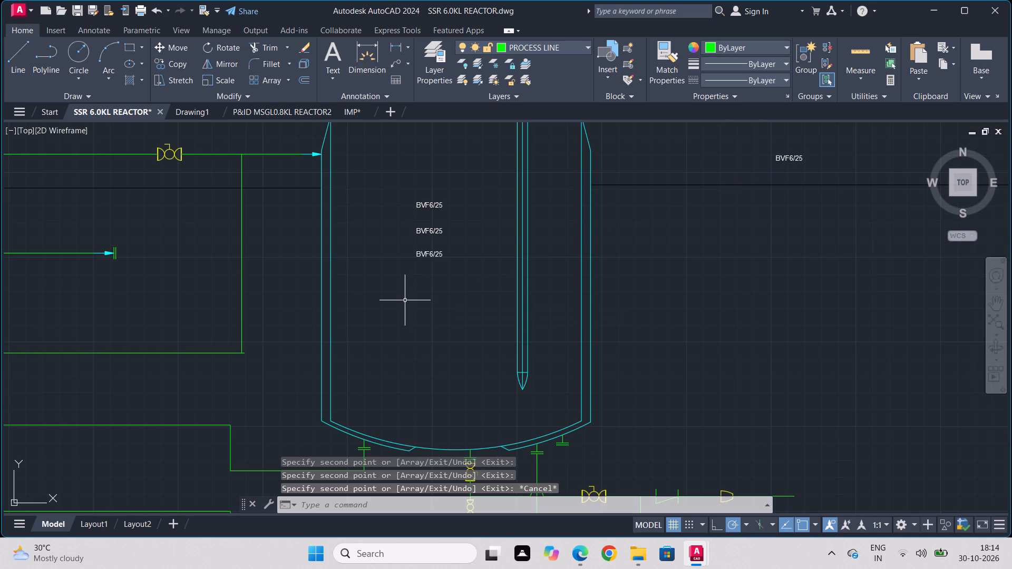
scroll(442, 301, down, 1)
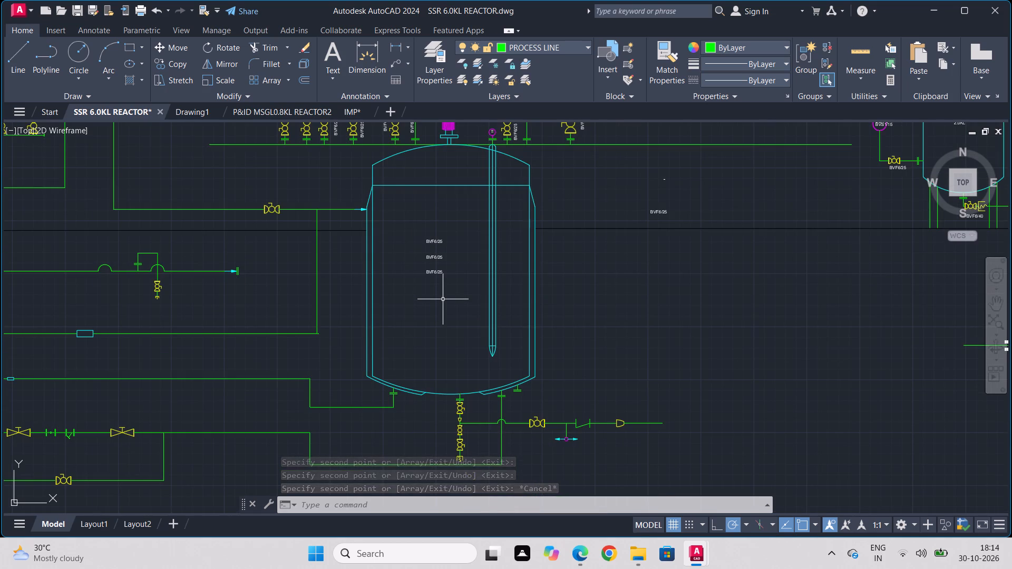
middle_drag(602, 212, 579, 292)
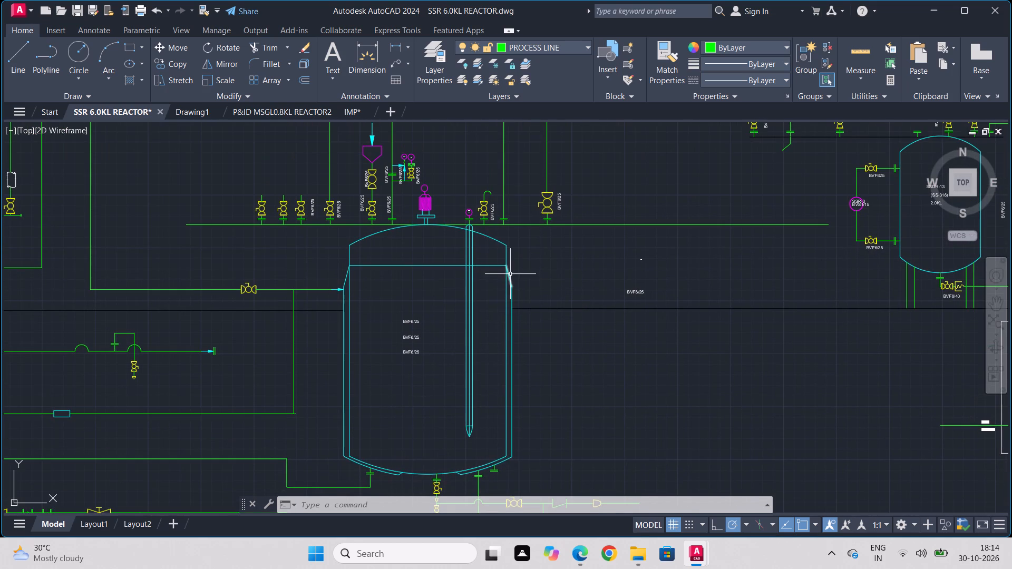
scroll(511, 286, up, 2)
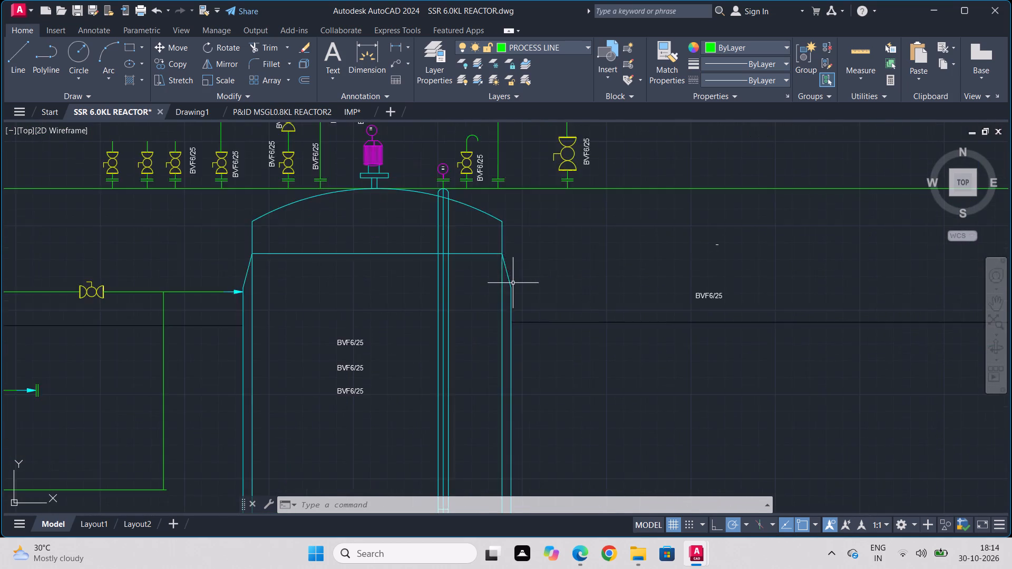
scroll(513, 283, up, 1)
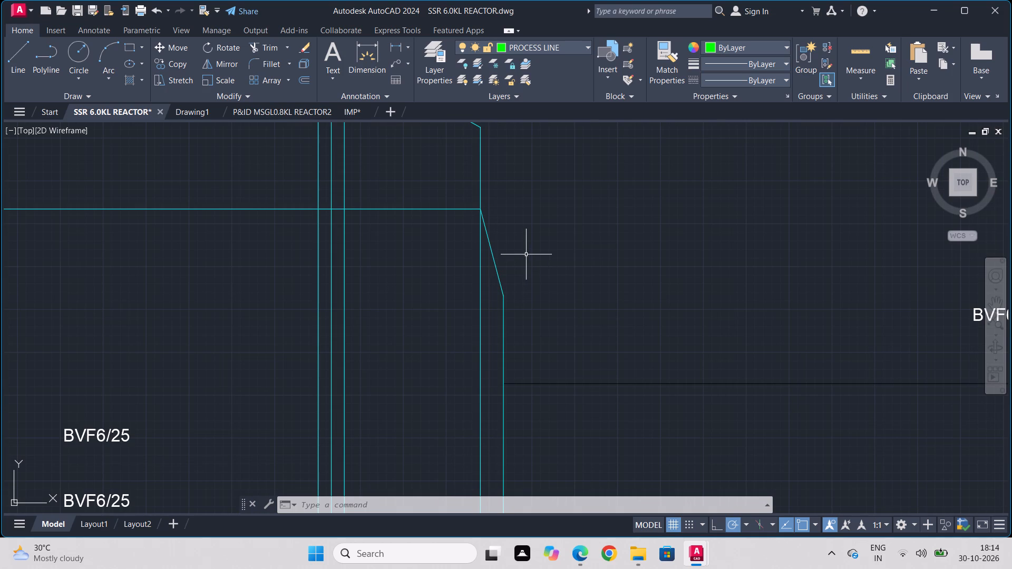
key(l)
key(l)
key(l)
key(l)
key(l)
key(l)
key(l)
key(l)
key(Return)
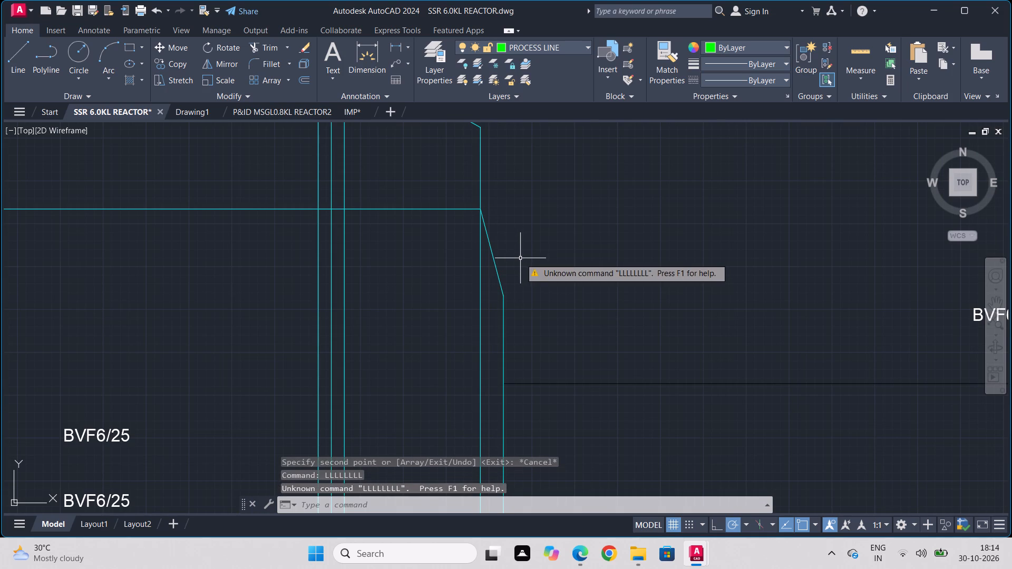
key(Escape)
Draw a support bracket outline from the reactor's right wall: short horizontal, about 294 sloping downward, and vertical down to the black horizontal line.
key(l)
key(Return)
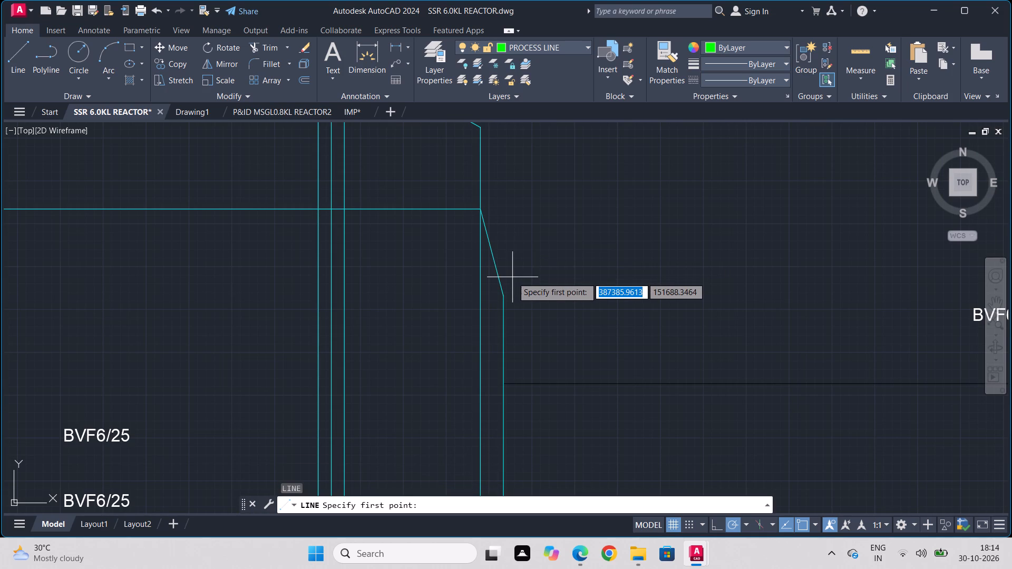
click(504, 339)
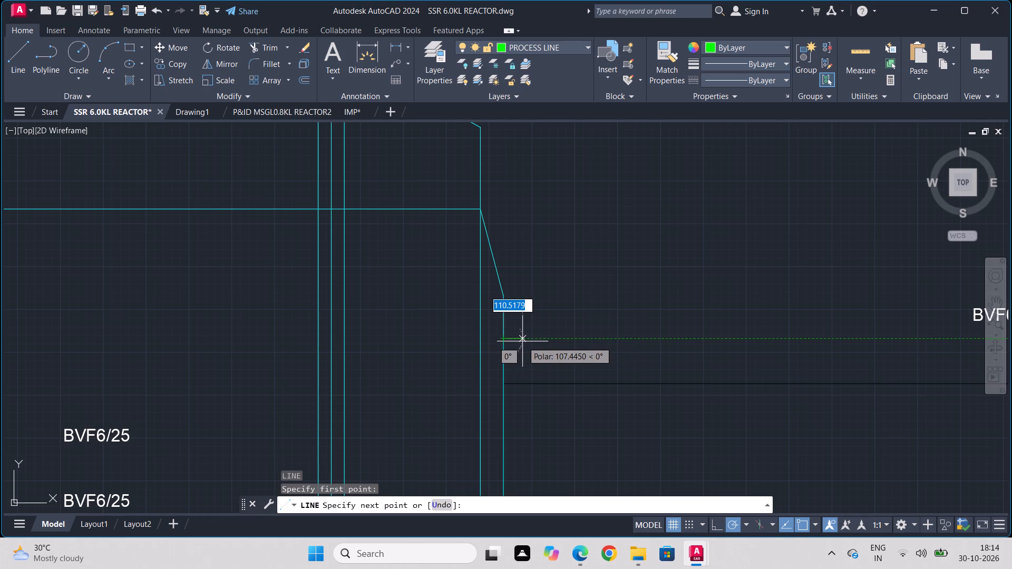
click(522, 341)
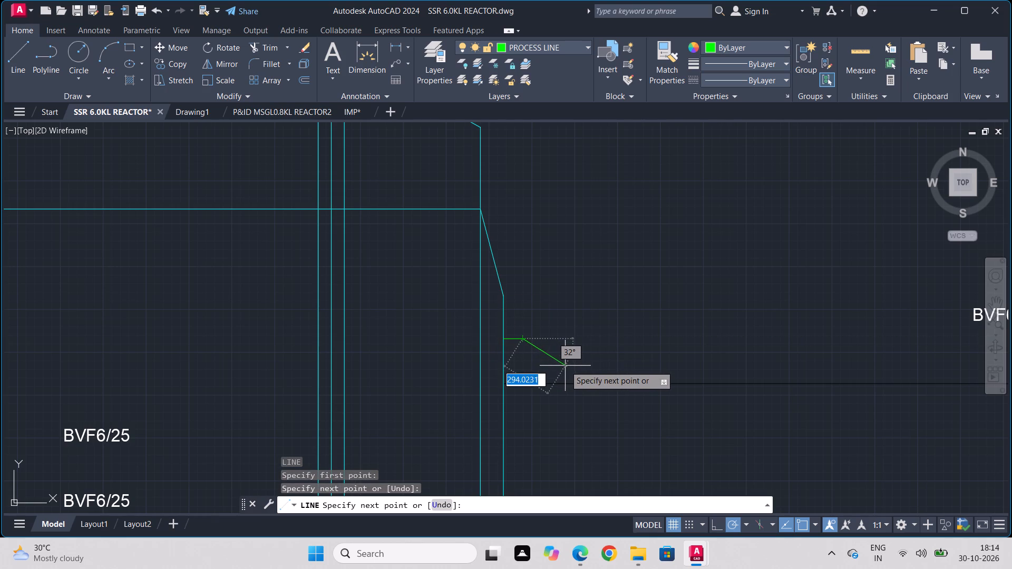
click(565, 366)
click(563, 382)
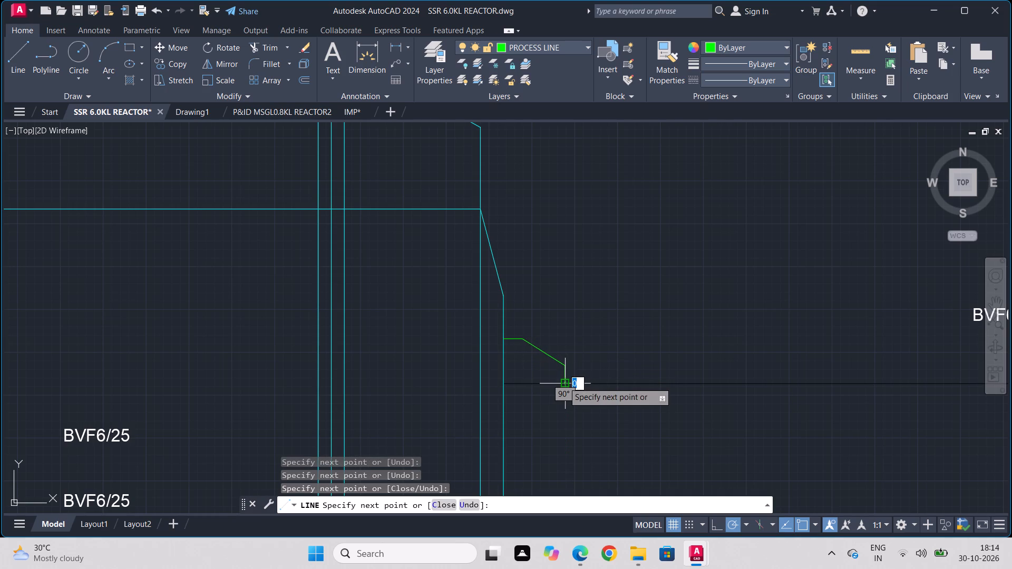
key(Escape)
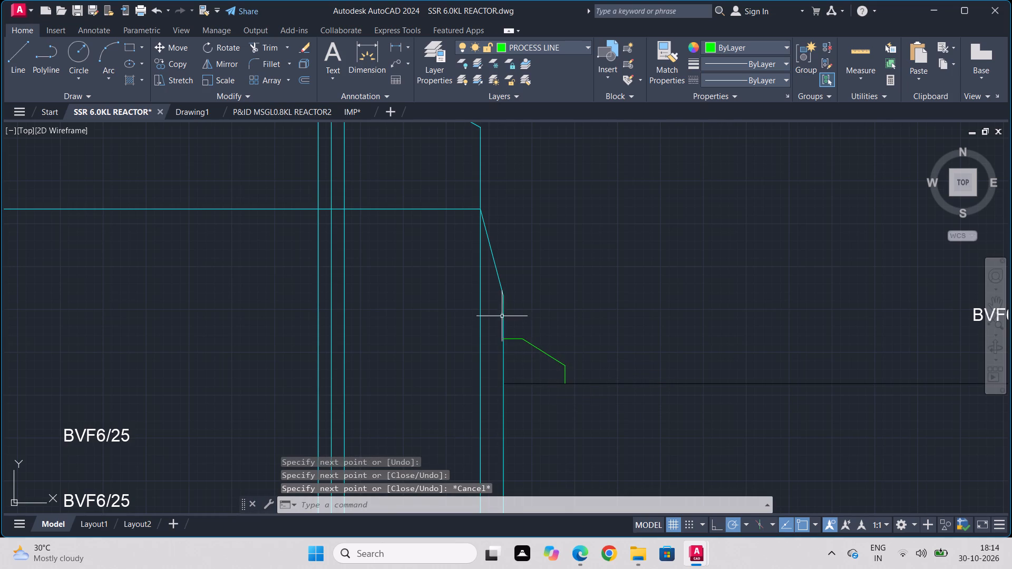
Draw a horizontal process line outward from the reactor's right wall, just above the support bracket.
key(l)
key(Return)
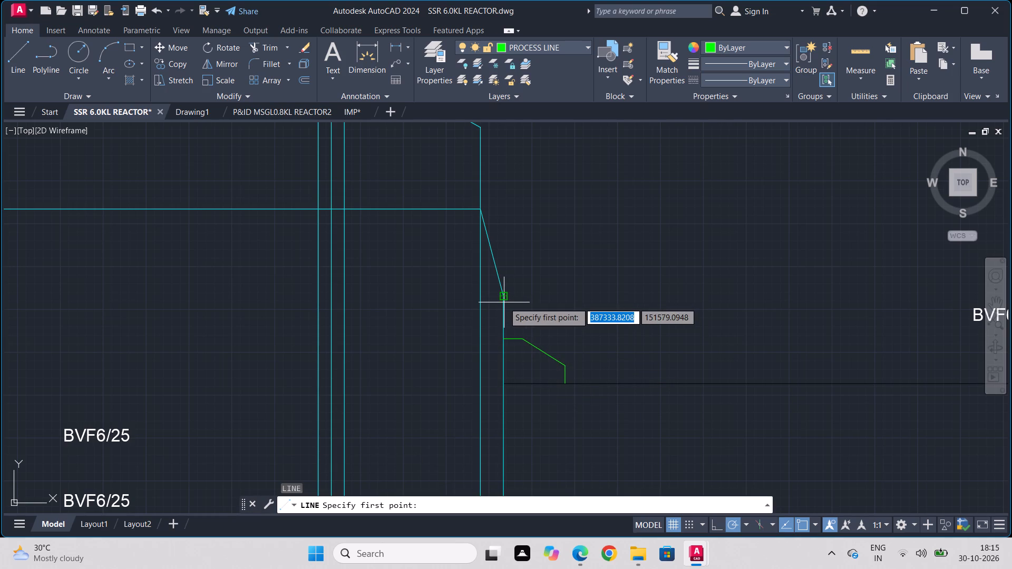
click(502, 308)
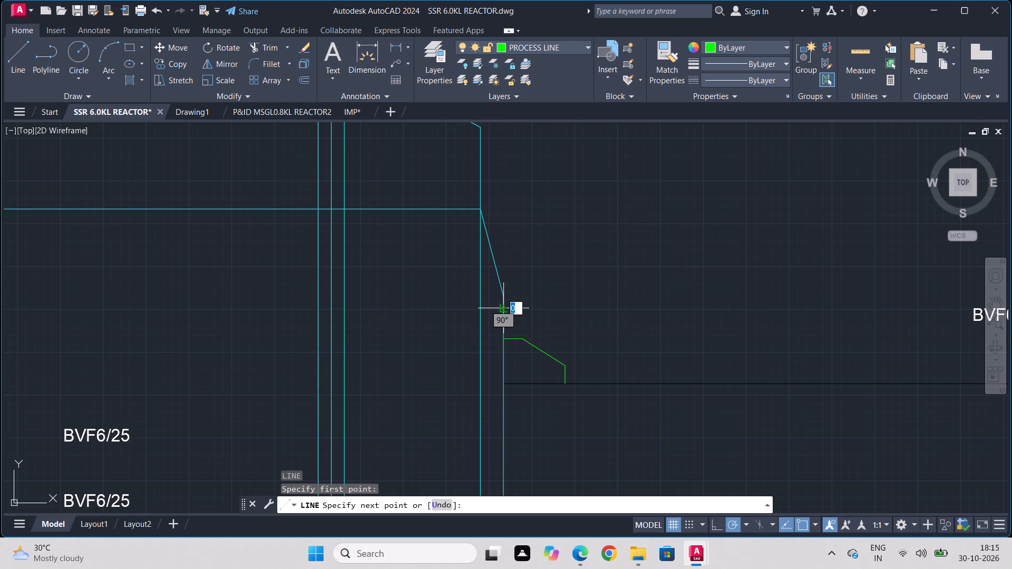
click(637, 312)
key(Escape)
Copy the vent valve assembly with its flange, hooked pipe and BVF6/25 label twice onto the horizontal line beside the reactor's right wall.
scroll(628, 313, down, 2)
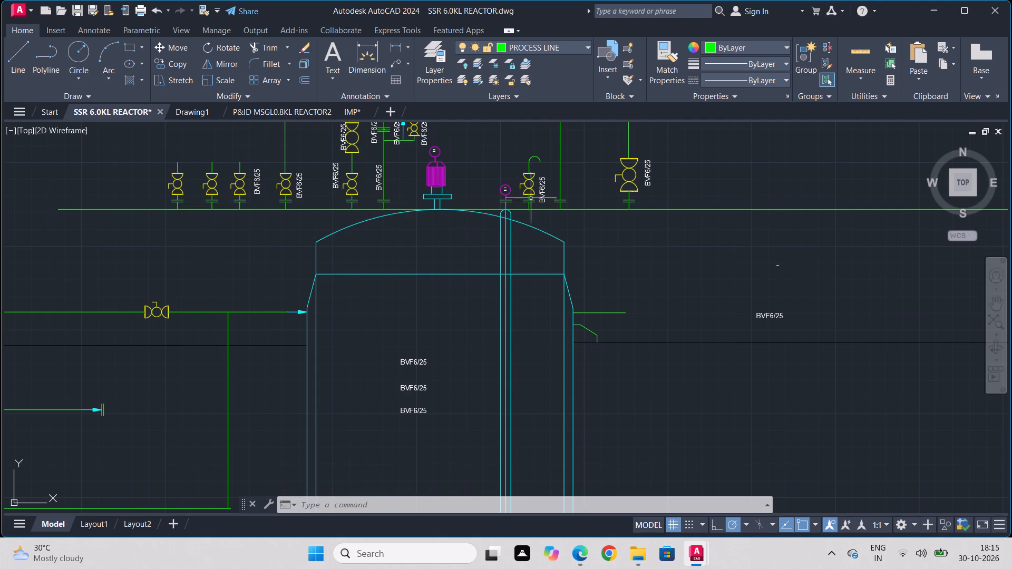
scroll(544, 173, up, 2)
drag(549, 131, 549, 126)
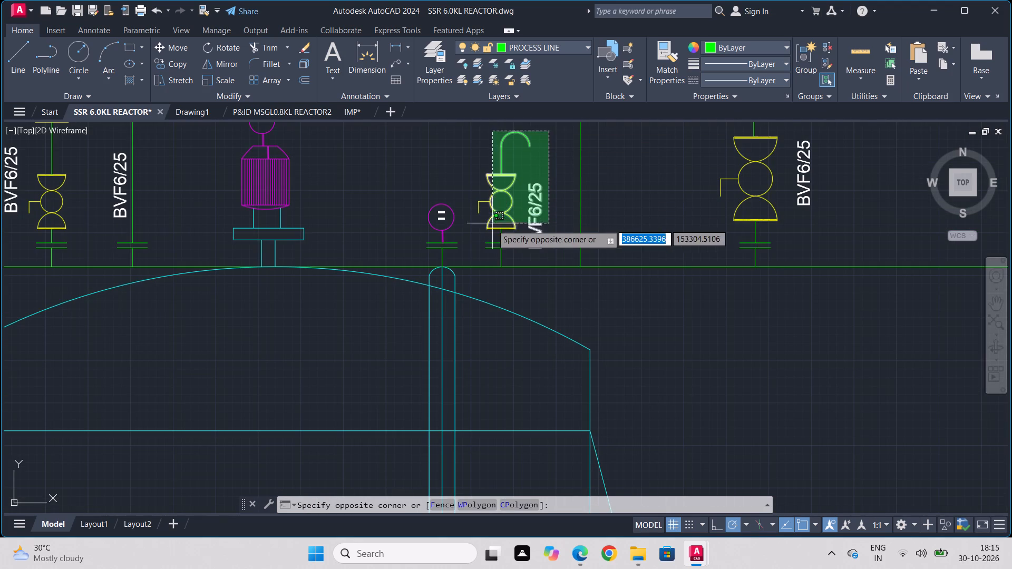
click(472, 260)
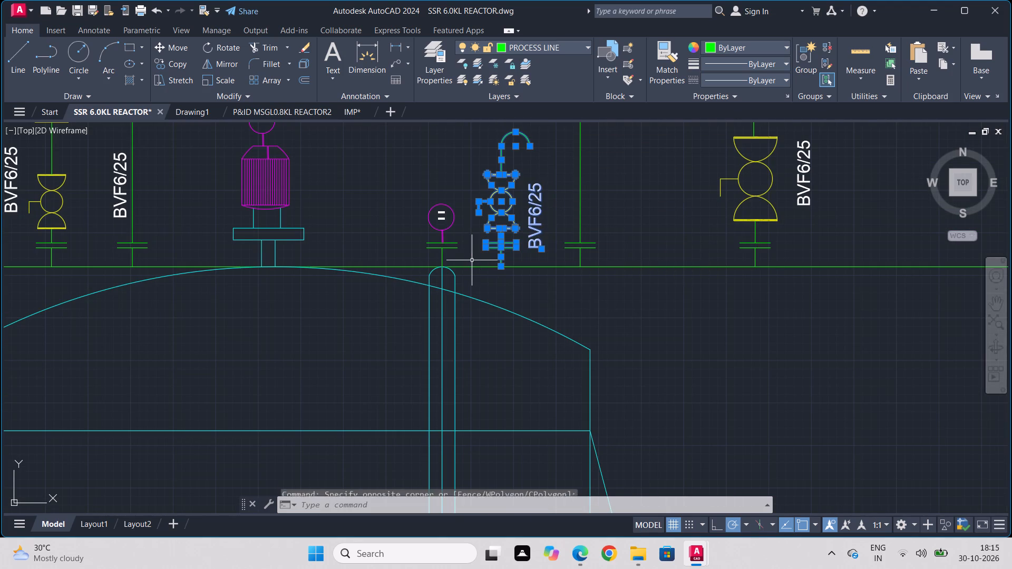
click(177, 64)
click(502, 265)
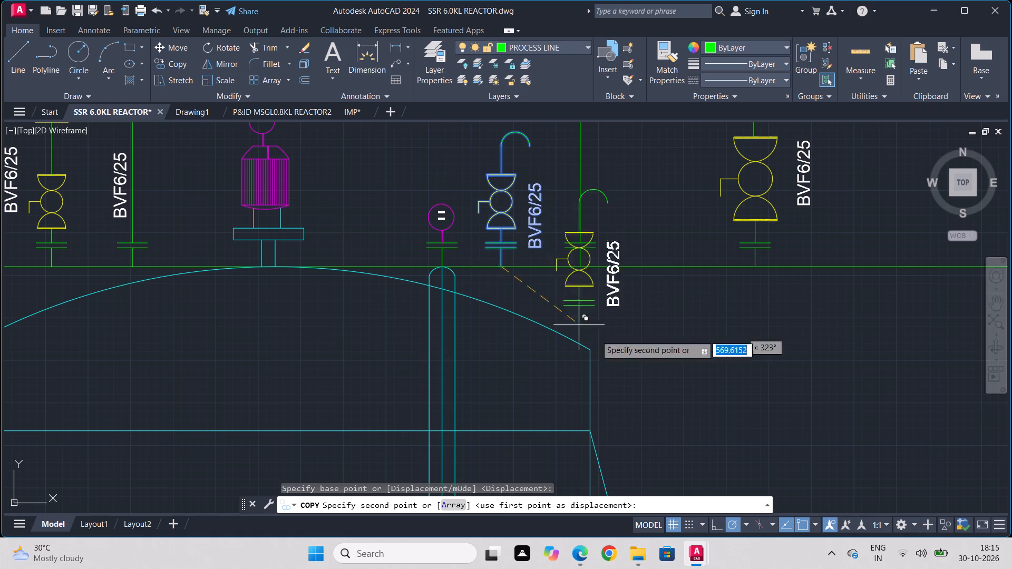
scroll(822, 466, down, 1)
middle_drag(823, 466, 577, 311)
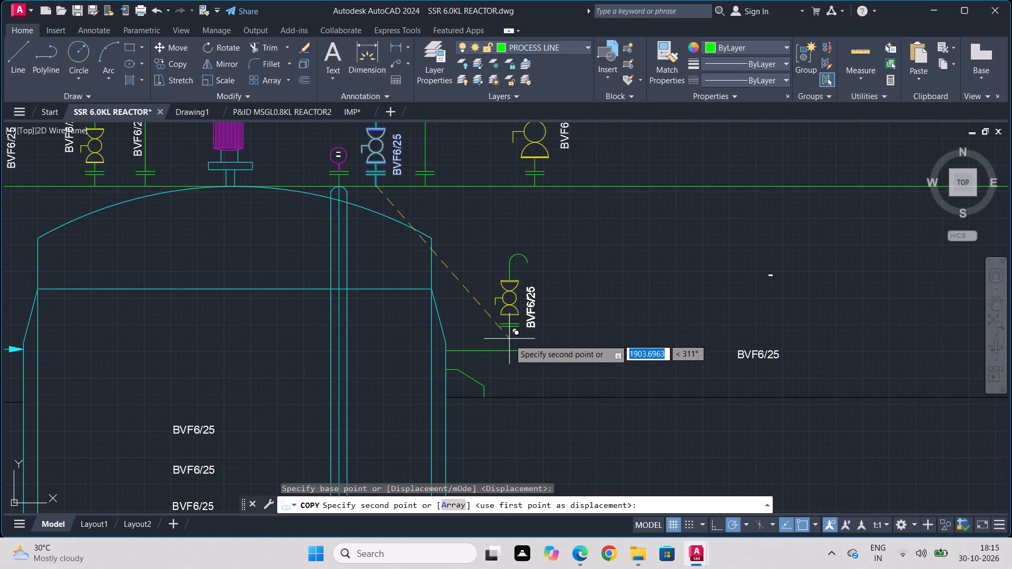
click(517, 350)
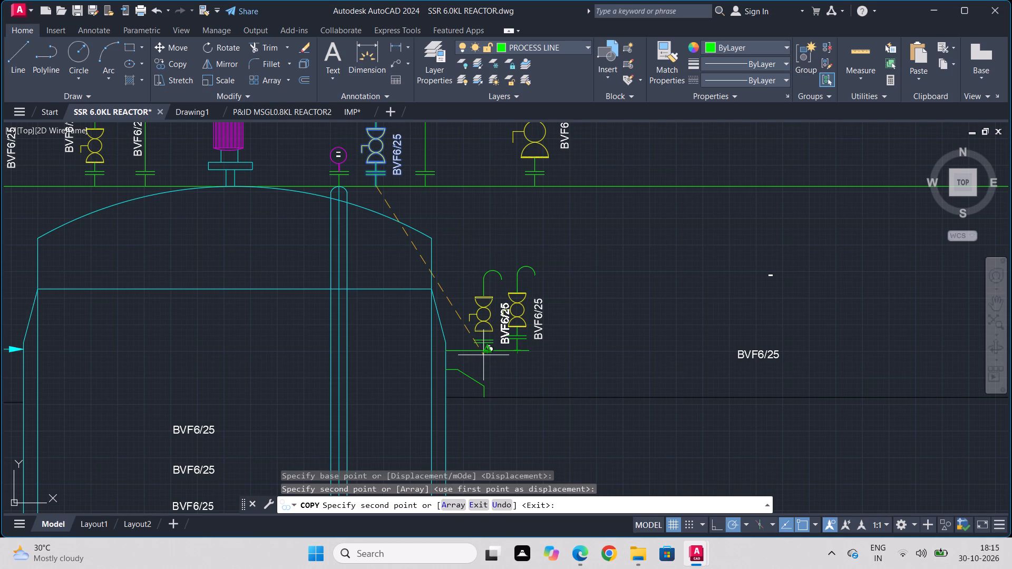
scroll(483, 355, up, 3)
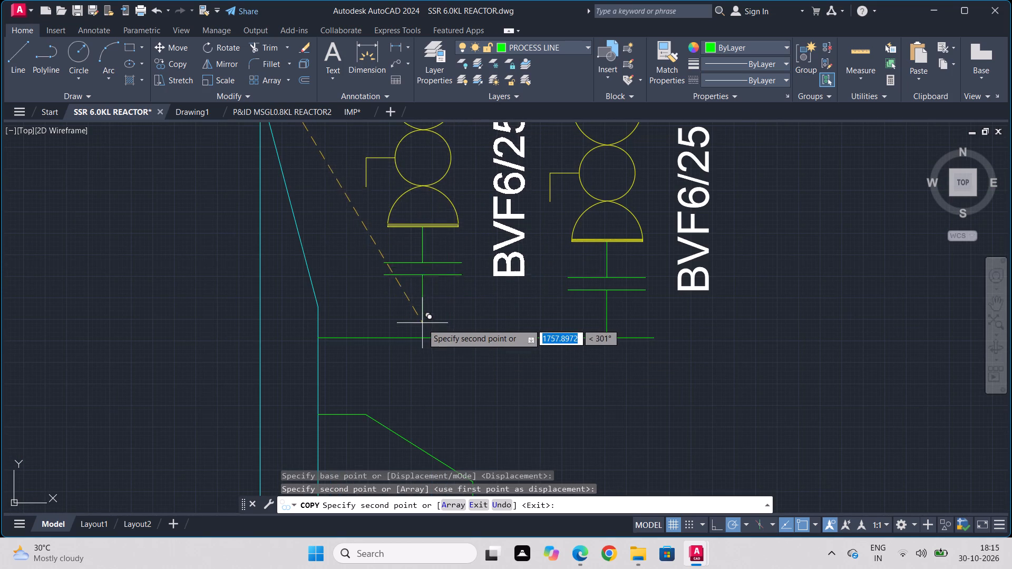
click(404, 339)
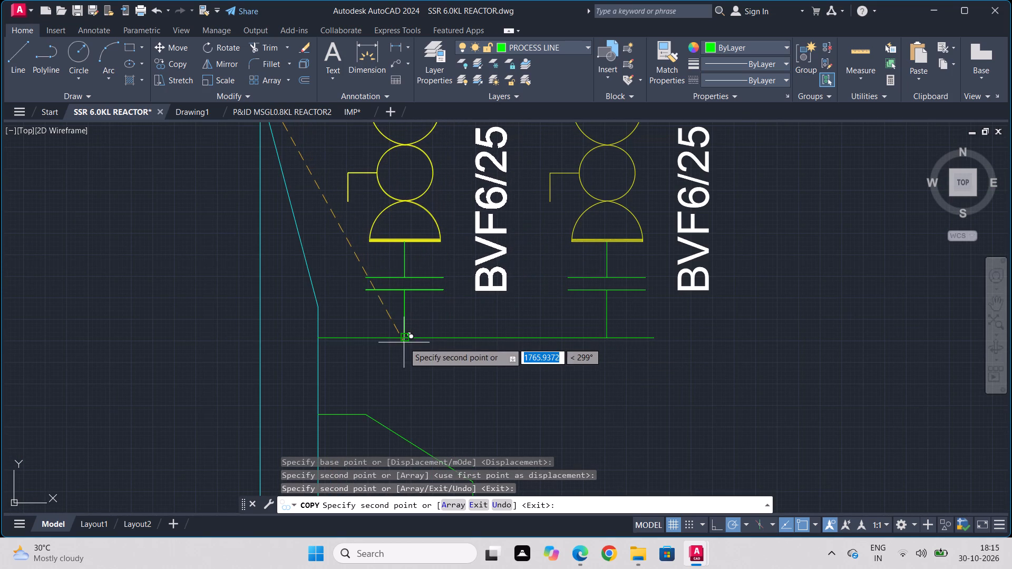
key(Escape)
Copy the dip-pipe nozzle's instrument circle, with stem and stacked labels, to the top of the riser on the vent valve nearest the reactor wall.
middle_drag(476, 227, 477, 433)
scroll(477, 433, down, 1)
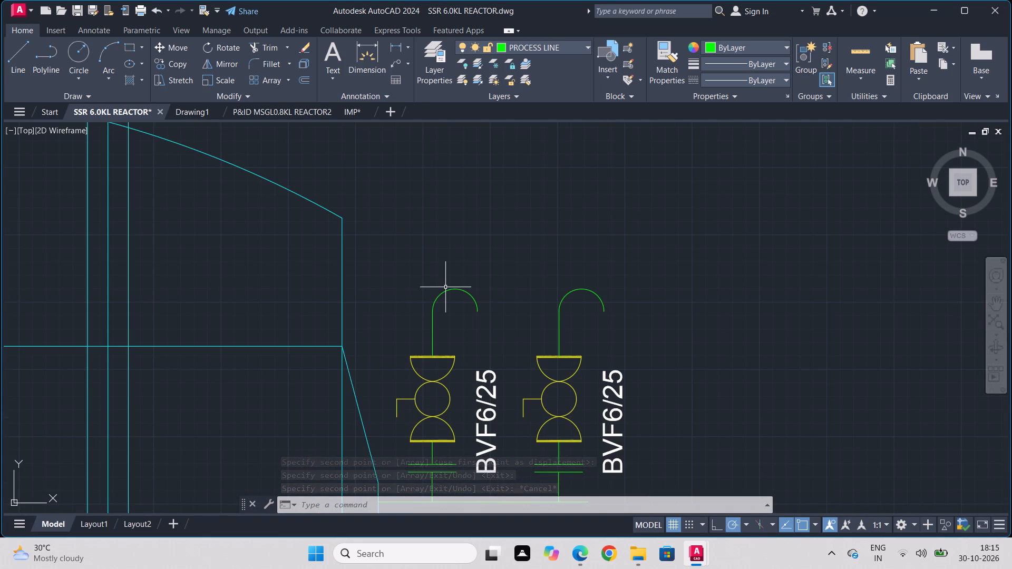
scroll(374, 252, down, 2)
scroll(373, 253, up, 2)
middle_drag(372, 255, 711, 389)
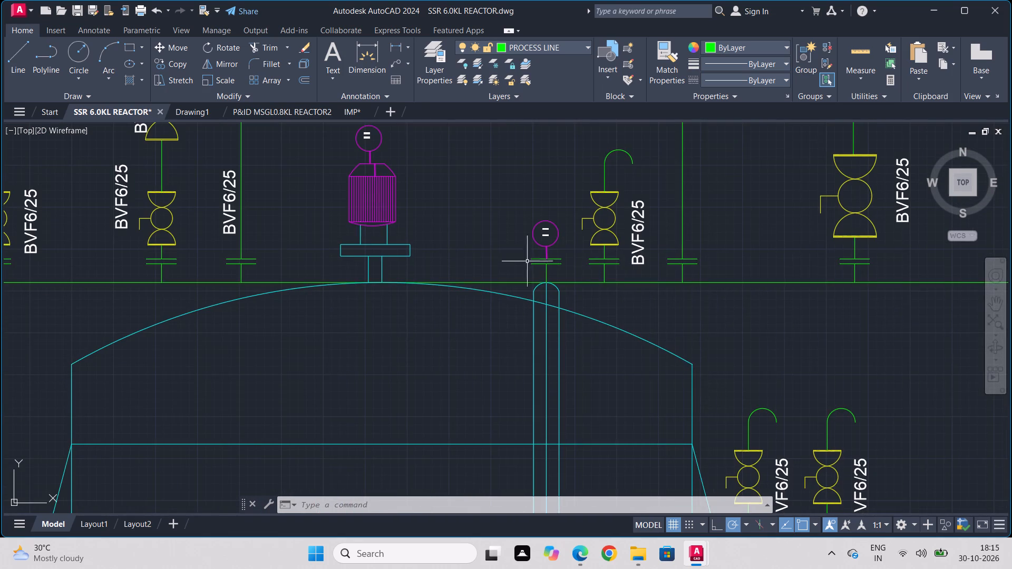
scroll(552, 246, up, 2)
click(581, 155)
click(484, 271)
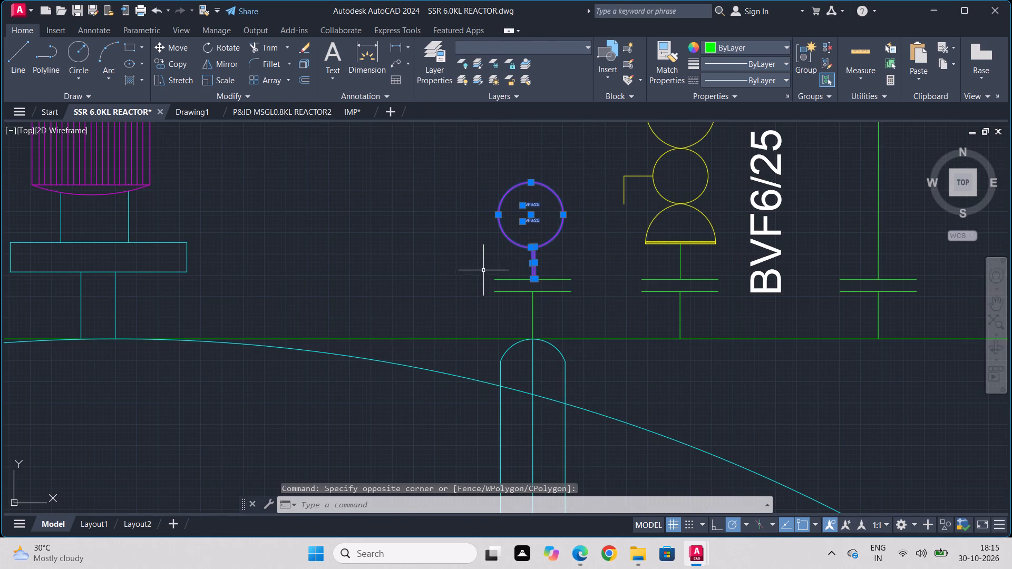
click(175, 62)
click(534, 279)
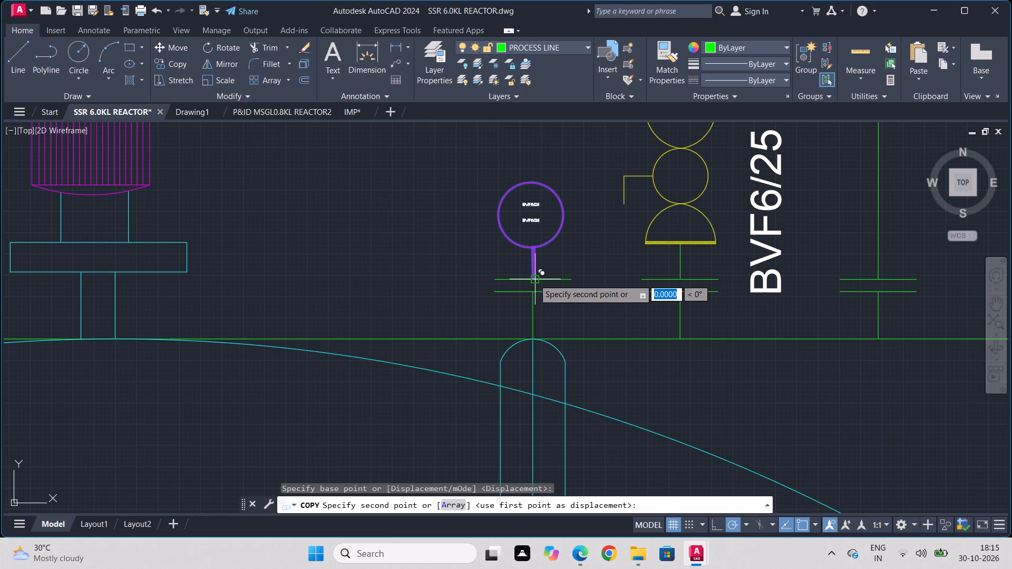
scroll(962, 489, down, 2)
middle_drag(962, 489, 688, 317)
scroll(714, 376, up, 2)
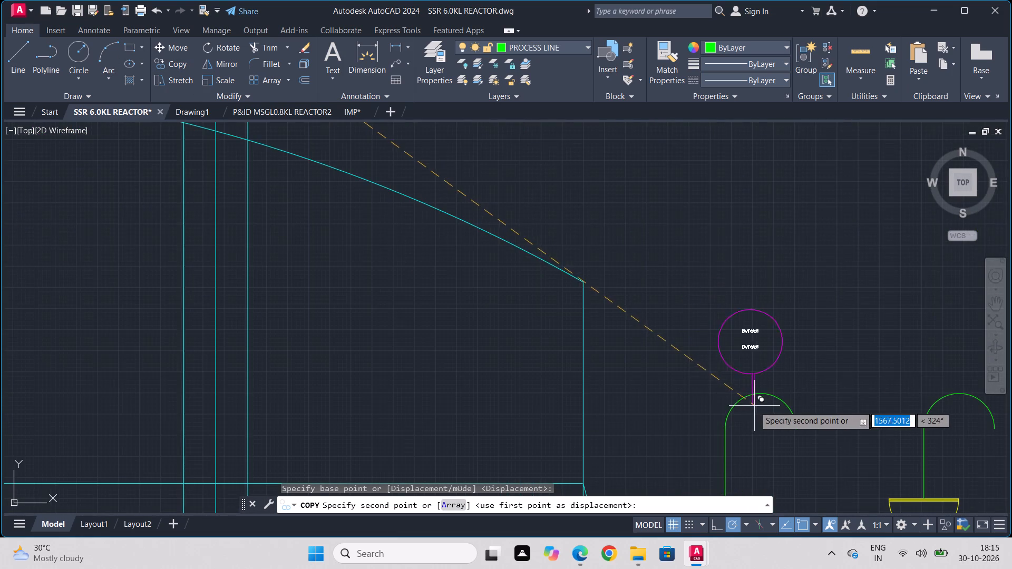
click(724, 426)
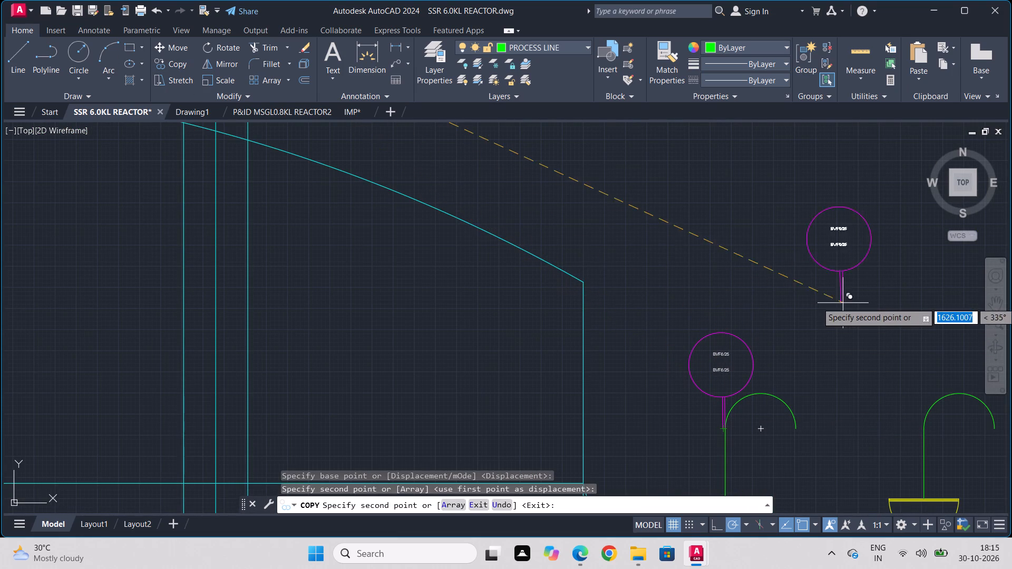
key(Escape)
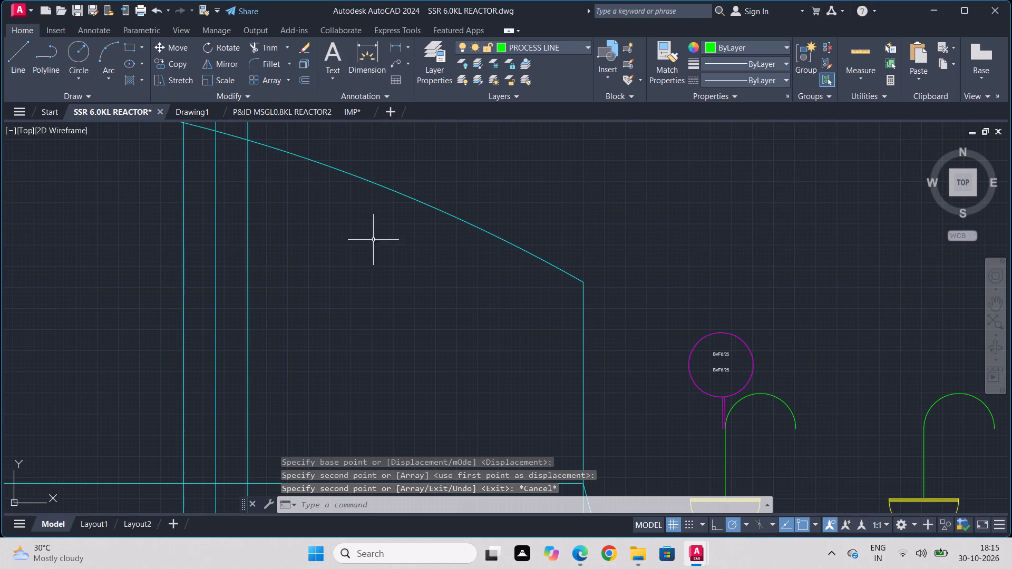
Close the hooked pipe beside the copied instrument circle with a three-point arc bulging downward between its ends, trimming the overhang.
click(101, 71)
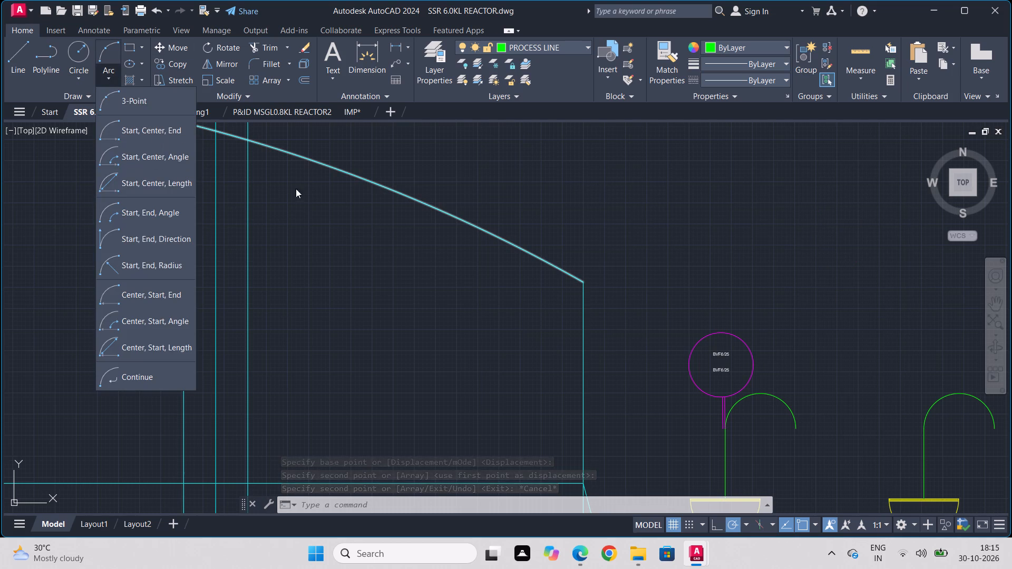
click(110, 57)
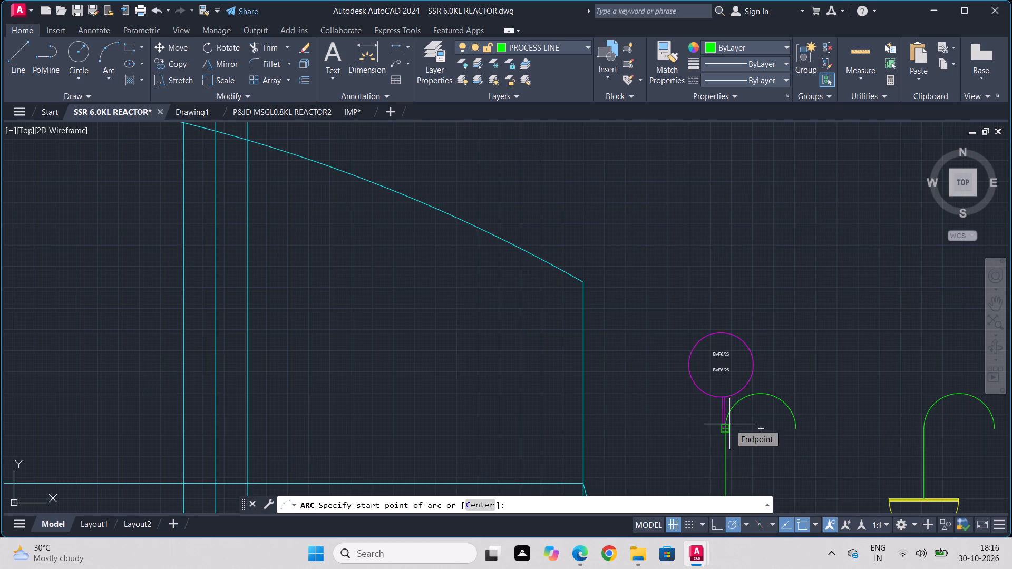
click(729, 424)
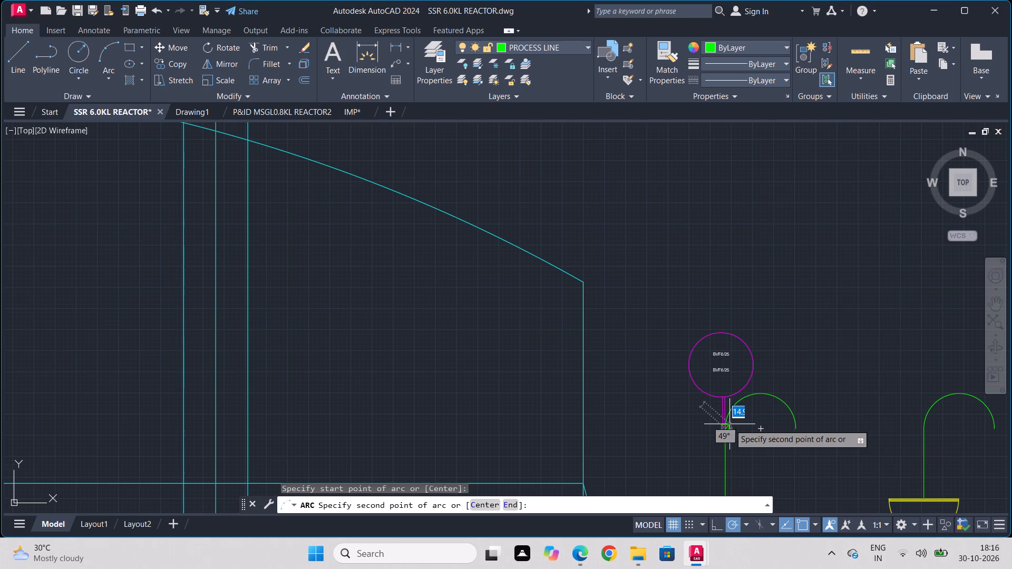
middle_drag(802, 467, 755, 327)
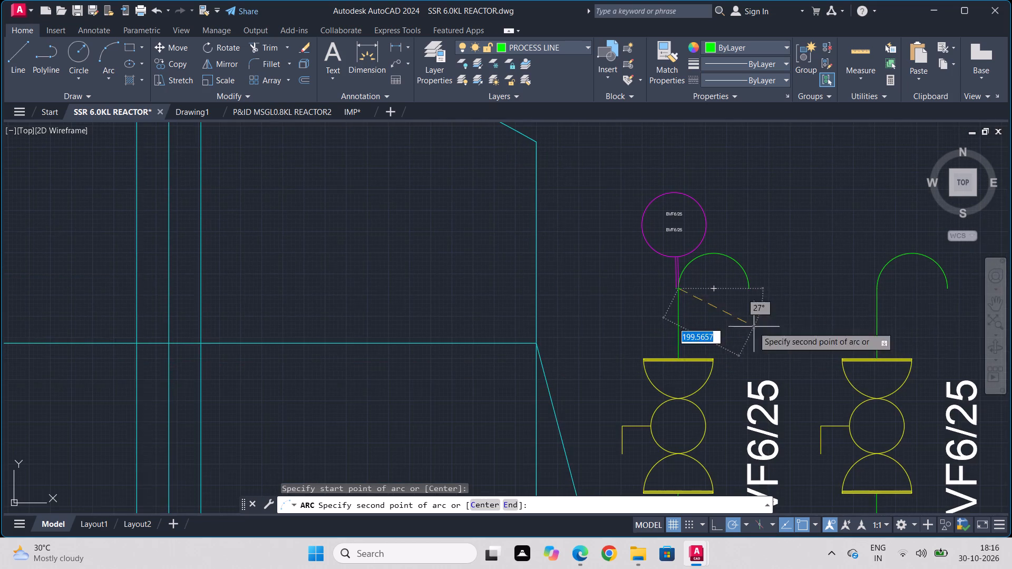
click(750, 289)
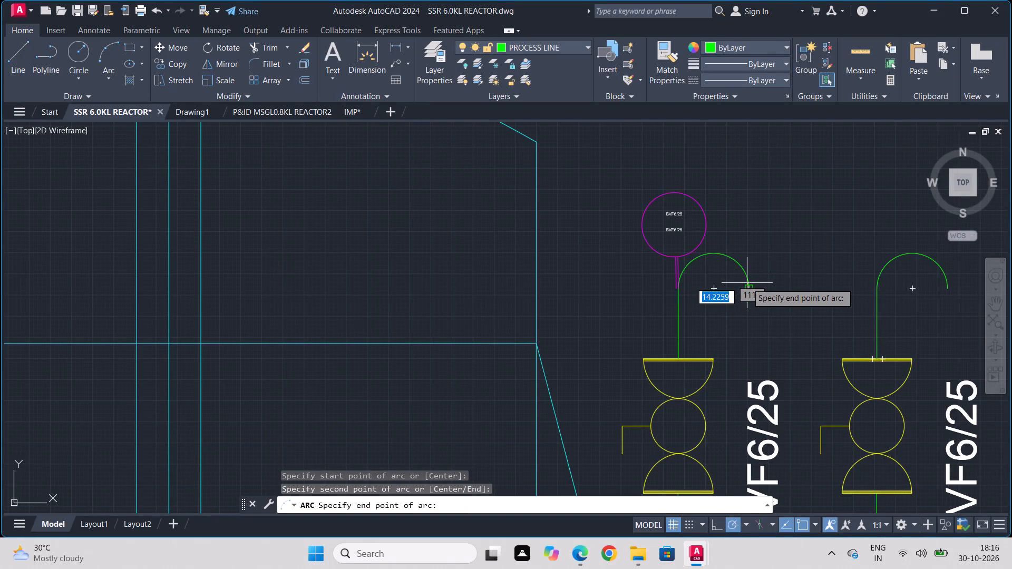
click(771, 273)
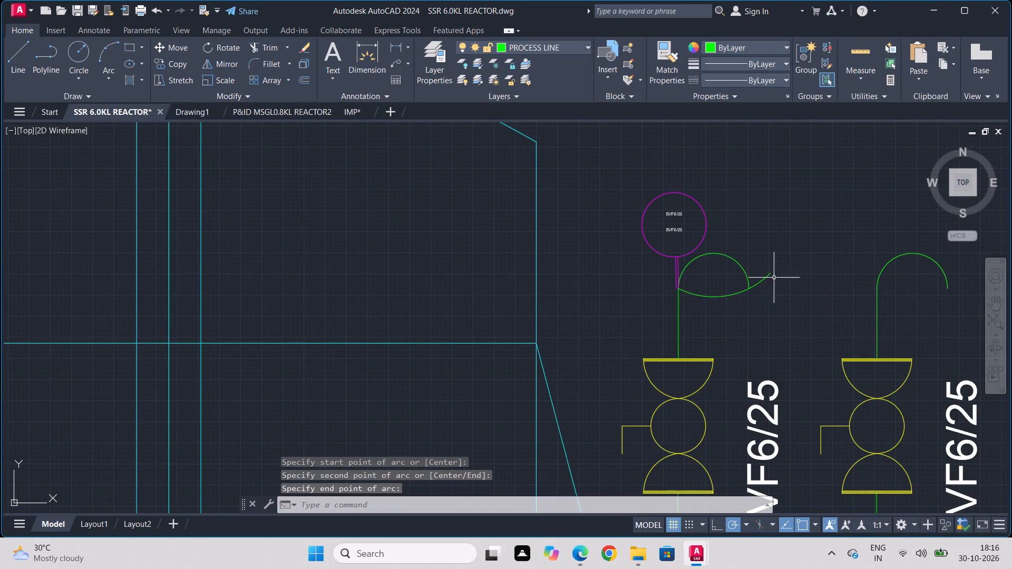
click(268, 47)
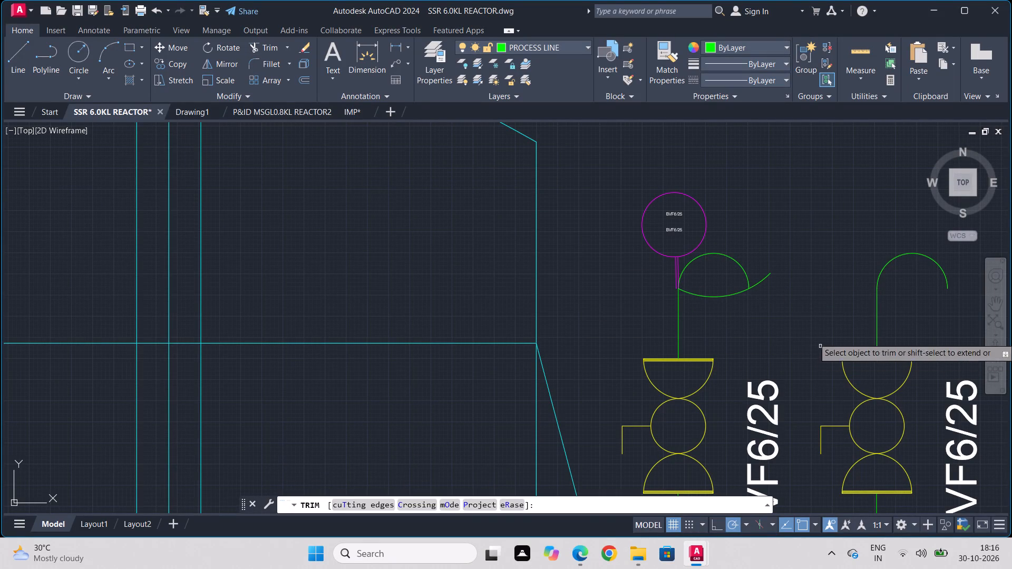
drag(762, 254, 775, 313)
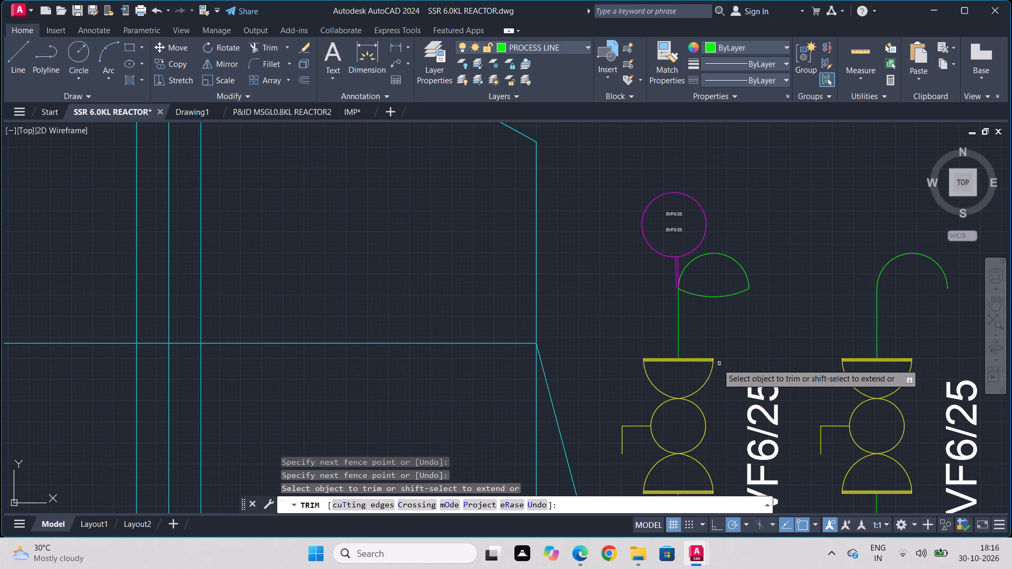
key(Escape)
Make SIGNAL -LINE the current layer for drawing inside the reactor.
scroll(577, 357, down, 2)
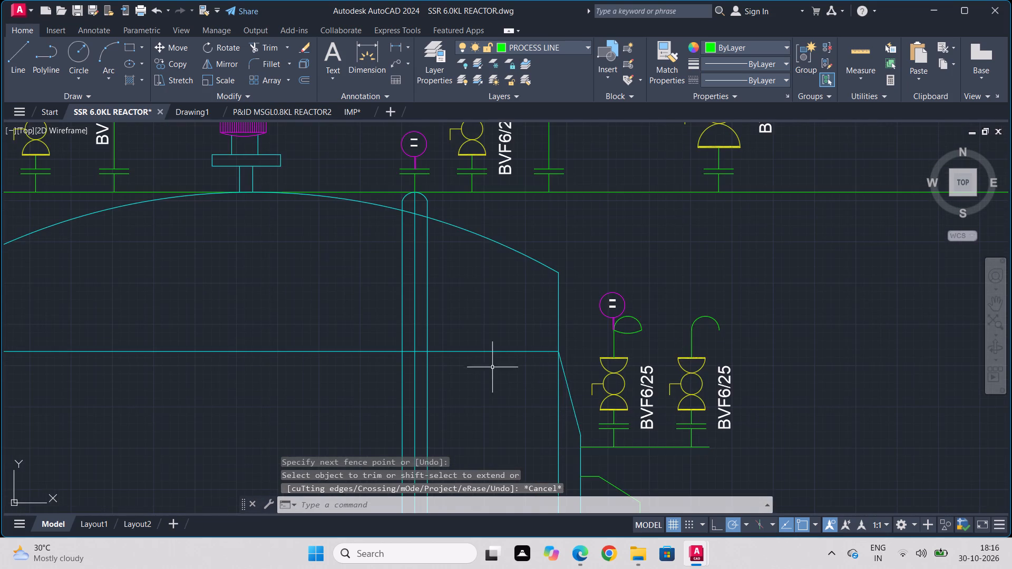
scroll(491, 370, down, 1)
middle_drag(490, 372, 695, 197)
middle_drag(634, 355, 748, 160)
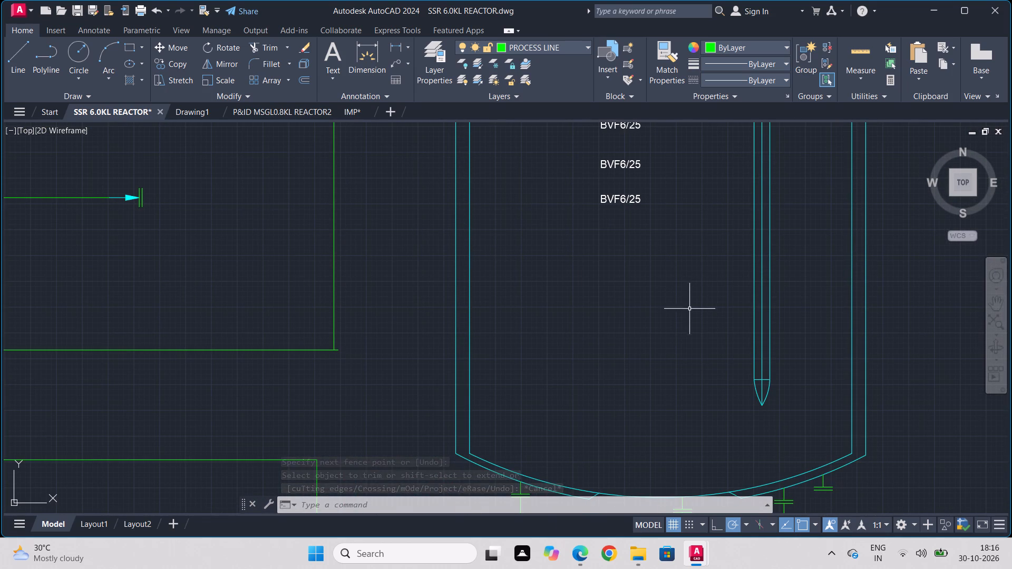
middle_drag(695, 379, 707, 312)
click(432, 57)
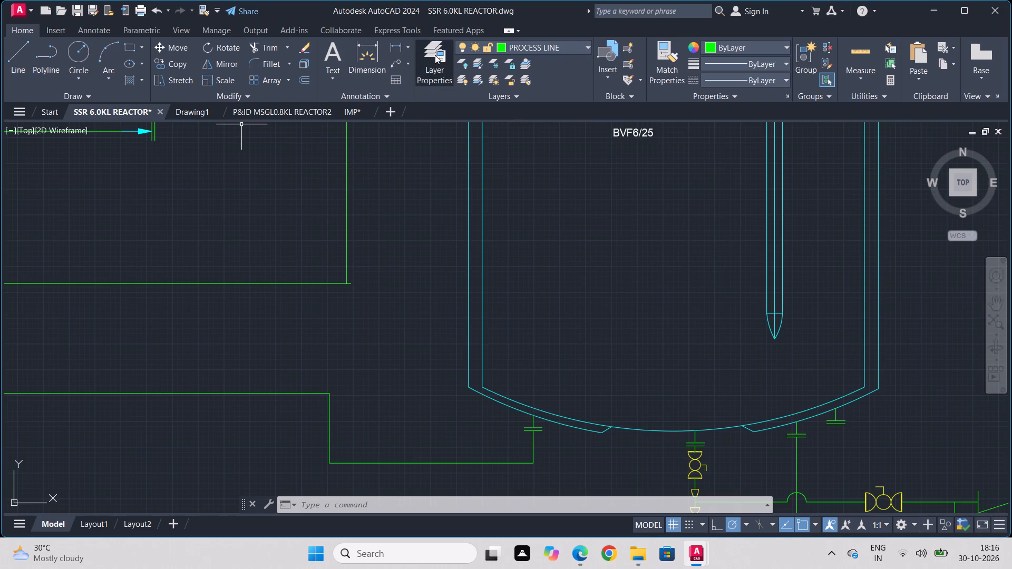
scroll(568, 87, down, 2)
scroll(560, 93, up, 2)
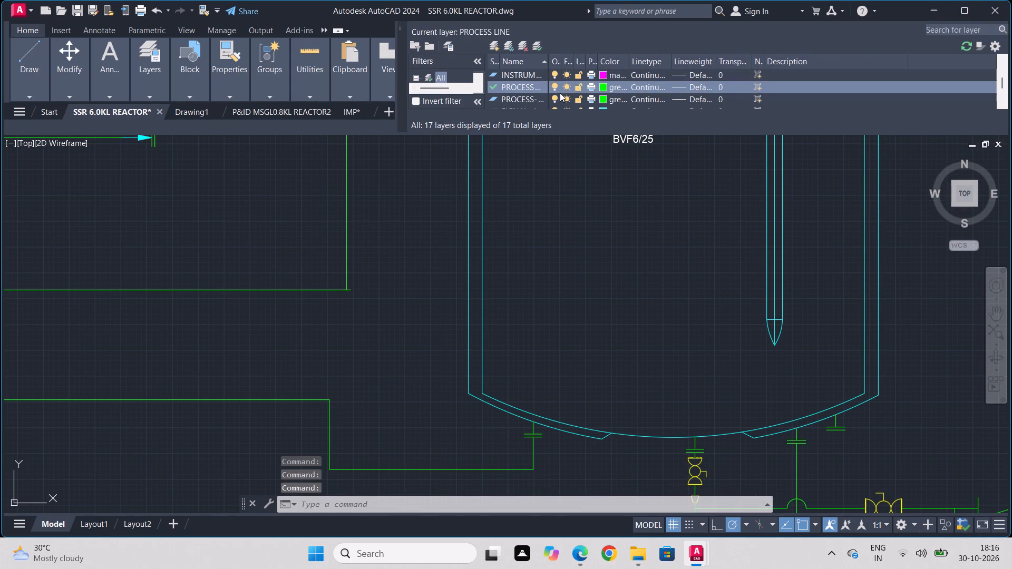
scroll(556, 95, down, 1)
click(493, 71)
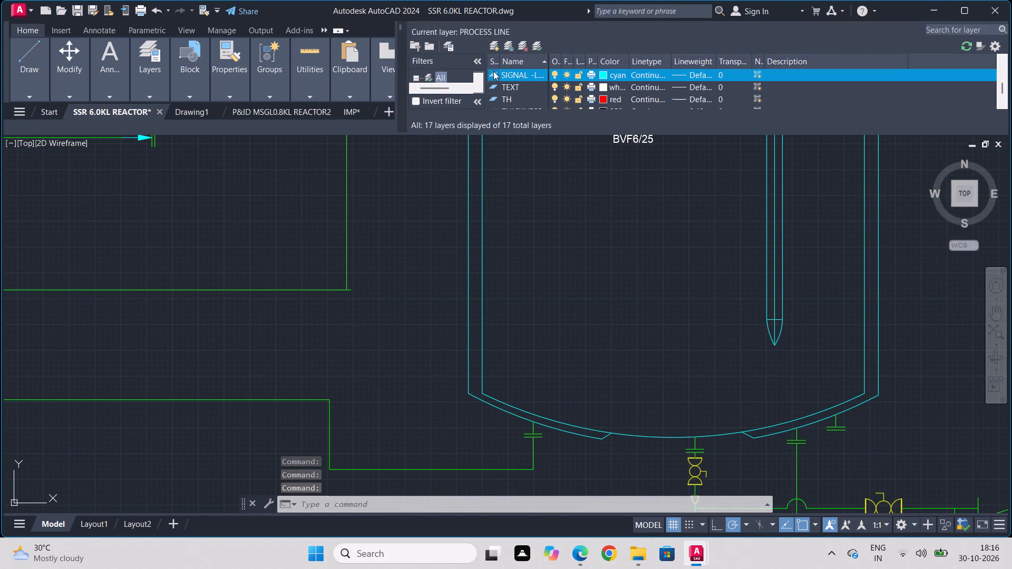
click(493, 71)
click(400, 28)
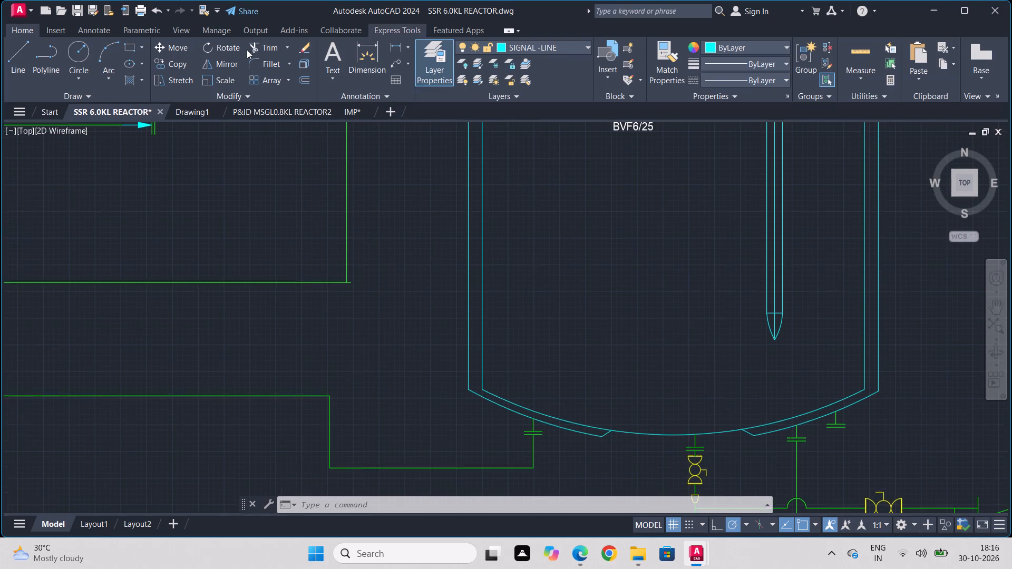
Draw an upright rectangle inside the reactor's lower body, between the left wall and the dip pipe.
click(136, 44)
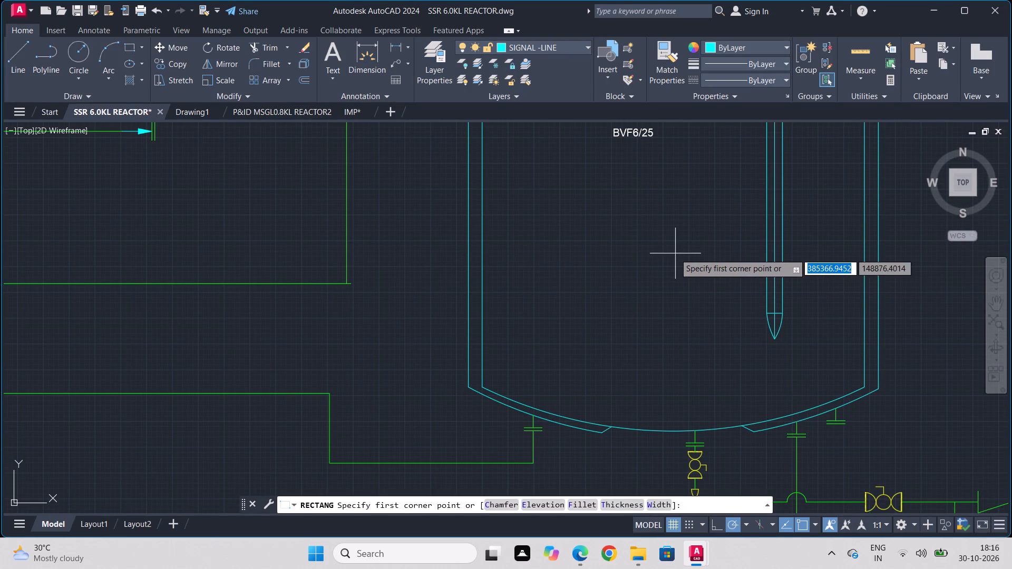
click(660, 210)
click(558, 338)
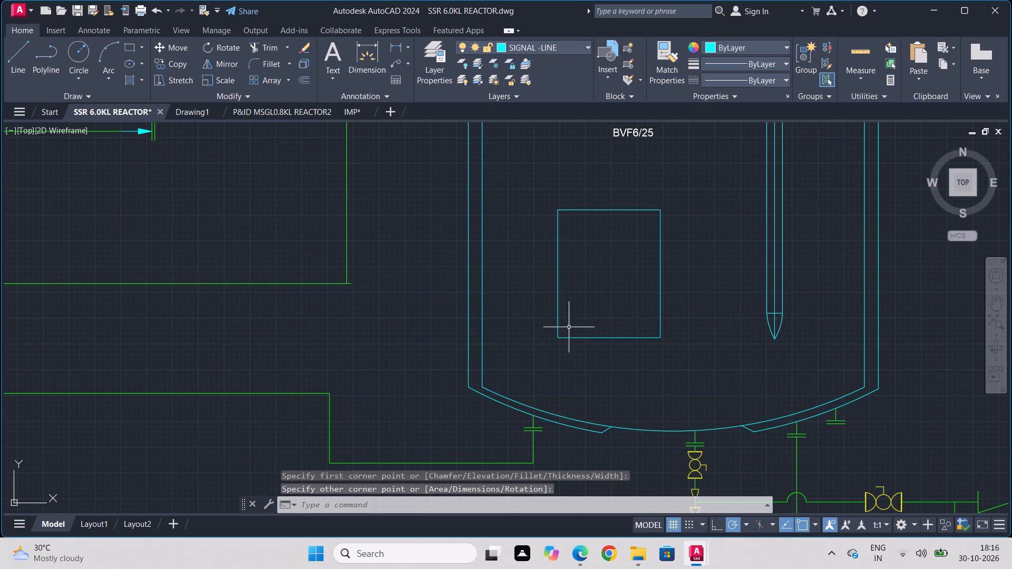
Move the rectangle by its bottom midpoint slightly upward and toward the dip pipe, nearer the reactor's centreline.
click(677, 205)
click(596, 311)
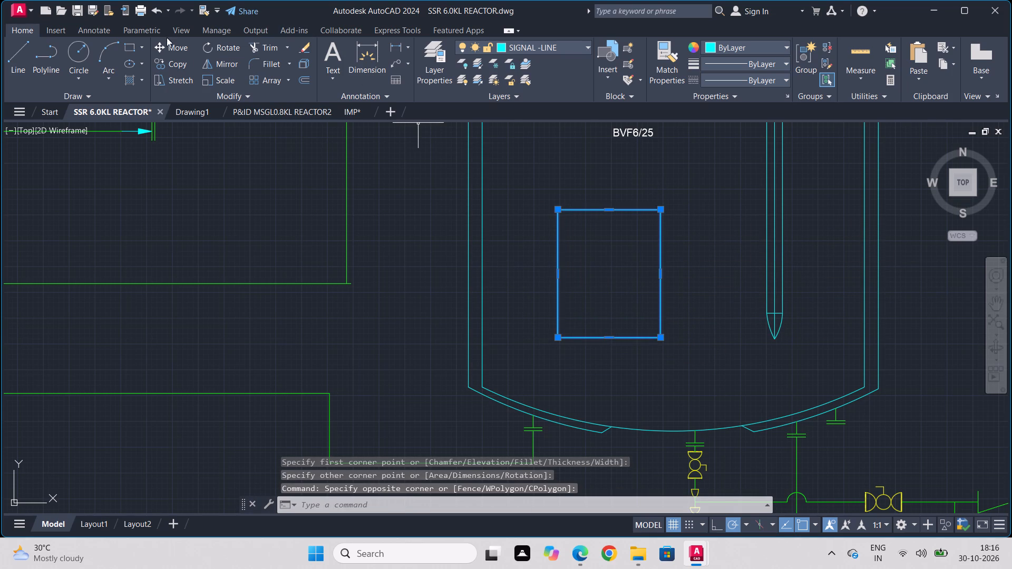
click(169, 45)
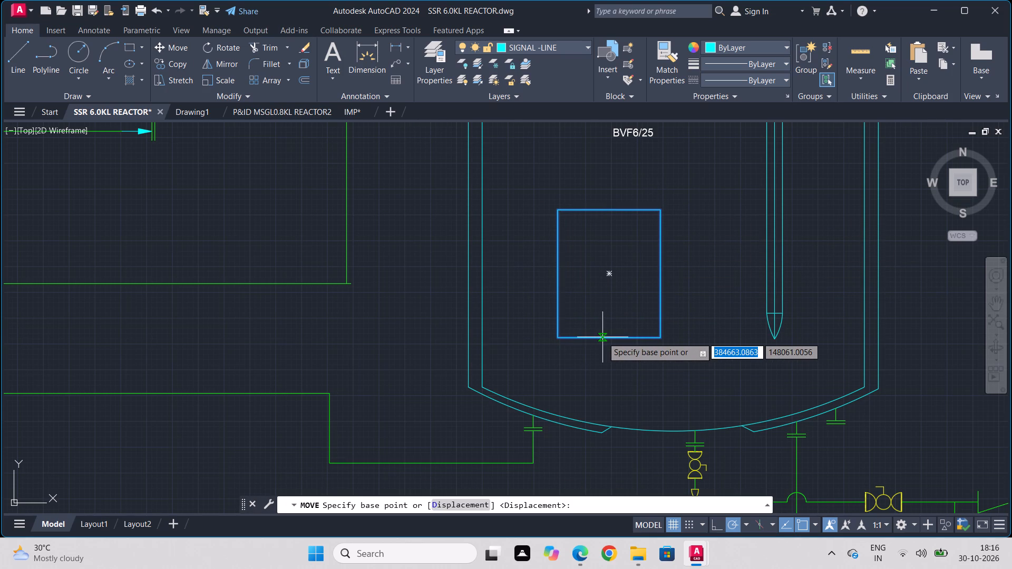
click(608, 338)
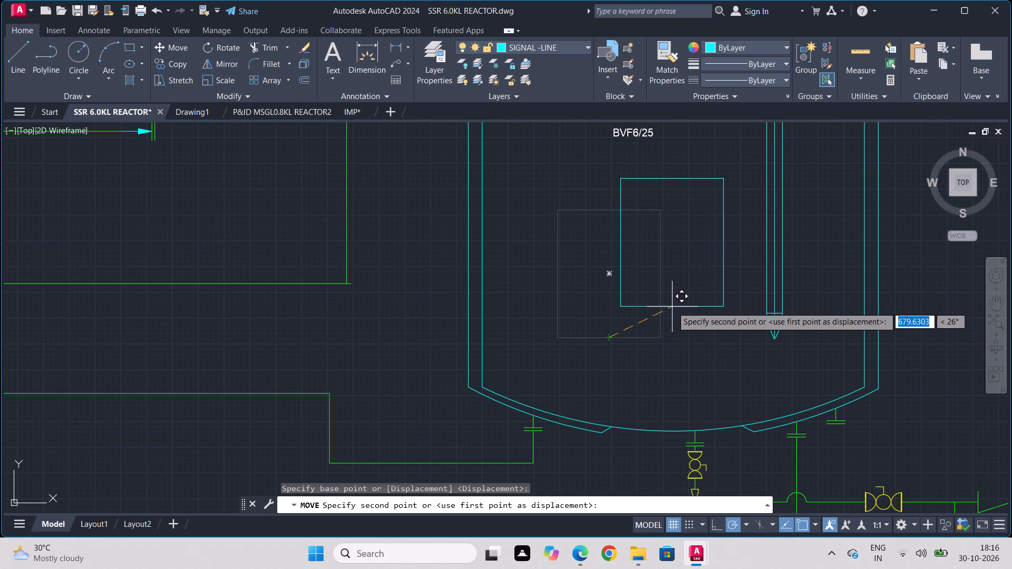
click(657, 310)
click(734, 198)
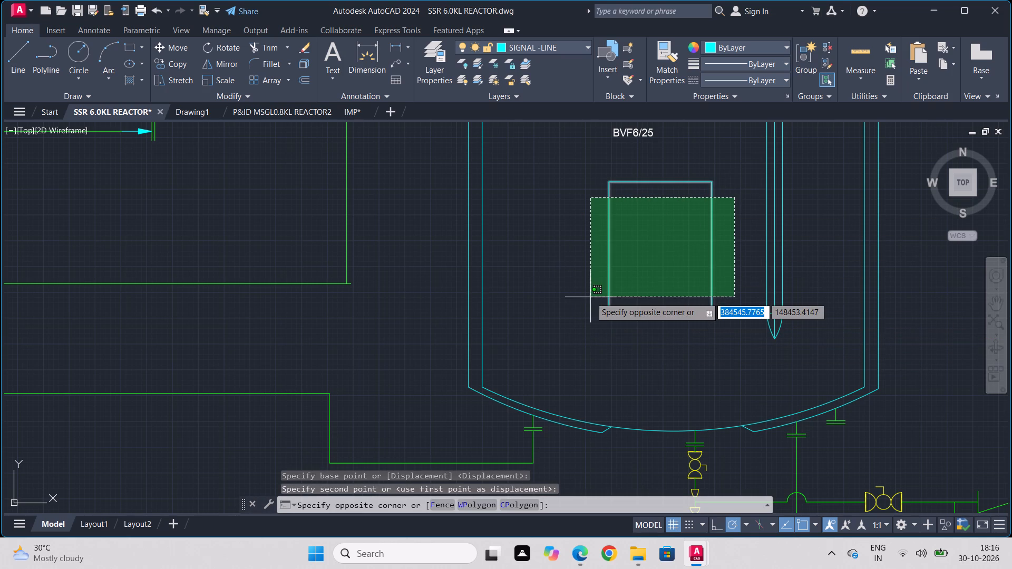
key(Escape)
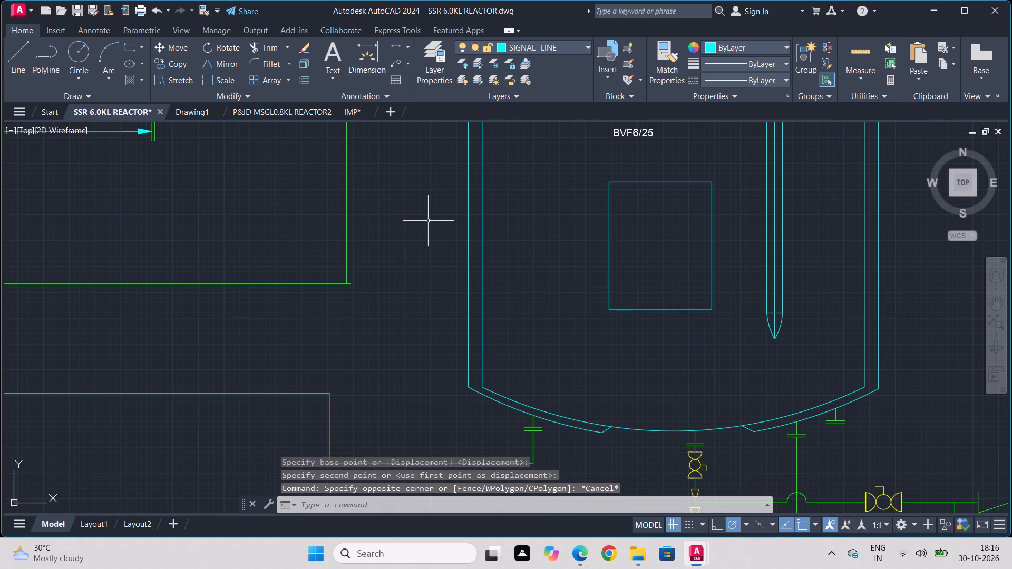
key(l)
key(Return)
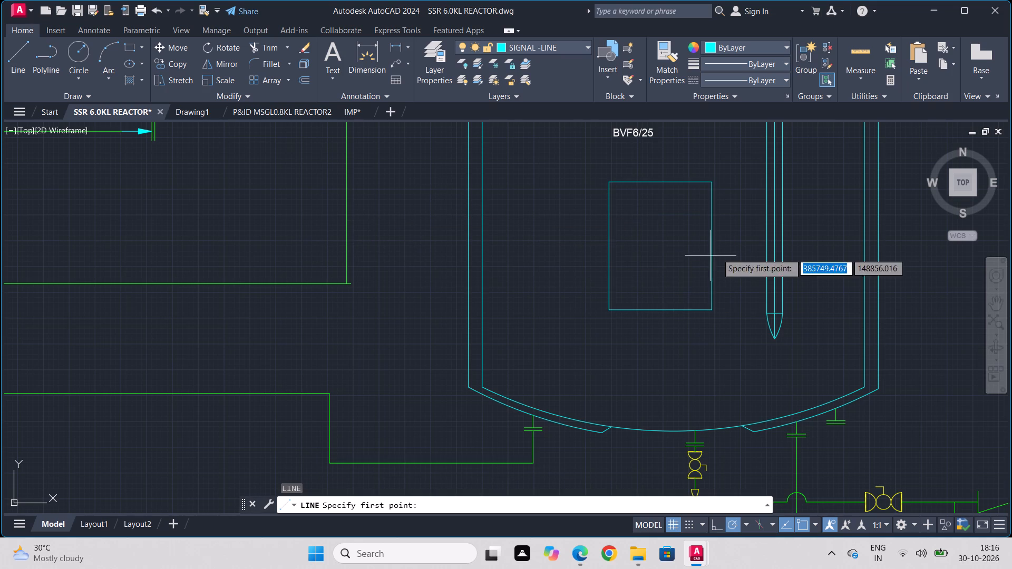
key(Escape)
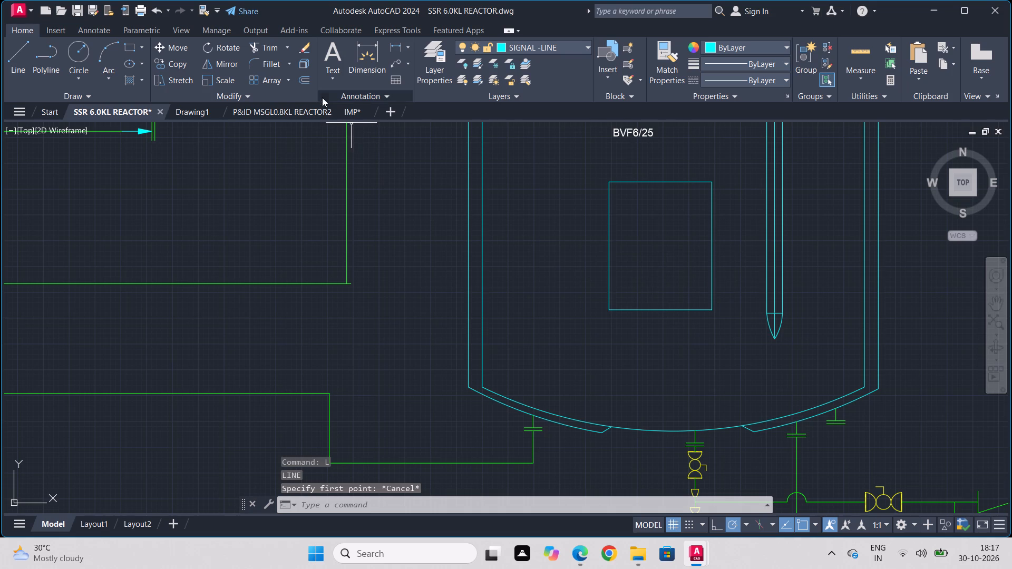
Offset the rectangle inward by about 97 to form a smaller concentric rectangle.
click(303, 79)
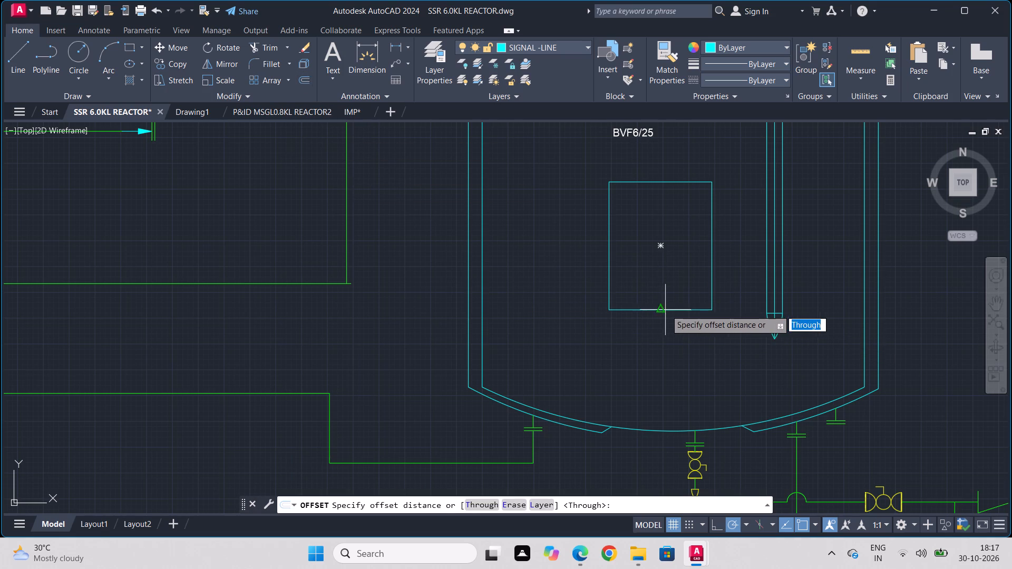
click(659, 311)
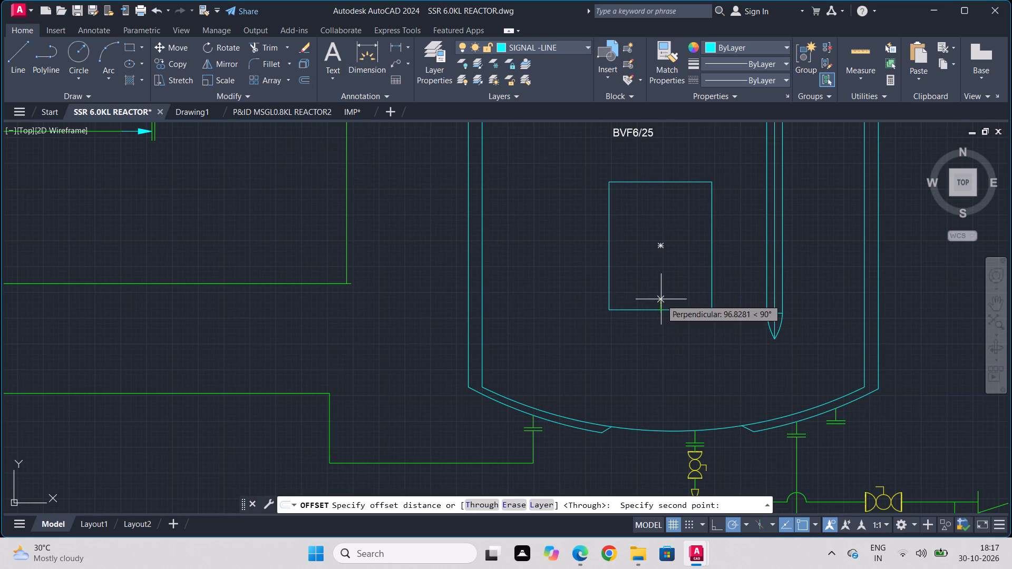
click(661, 299)
click(660, 308)
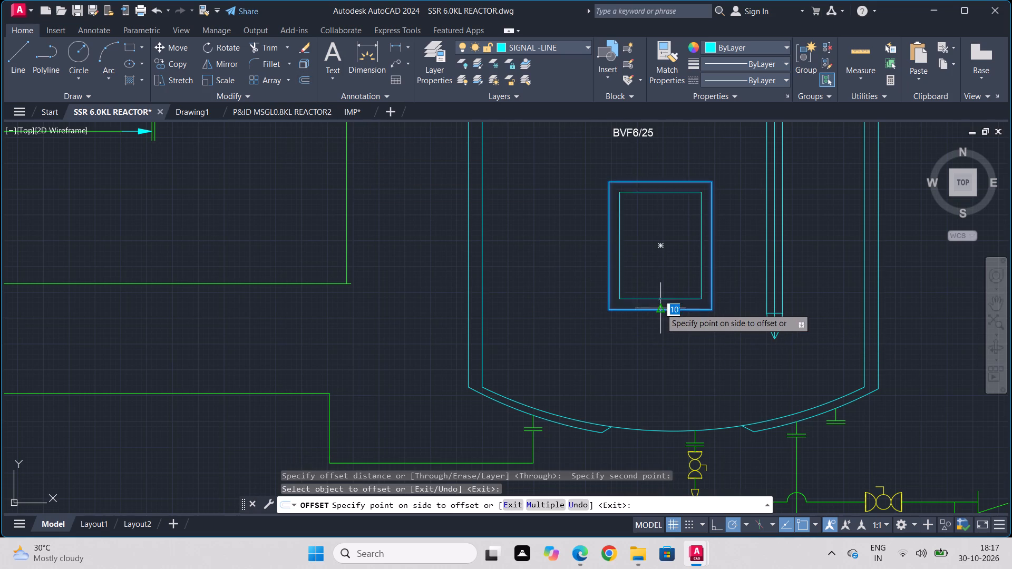
click(662, 301)
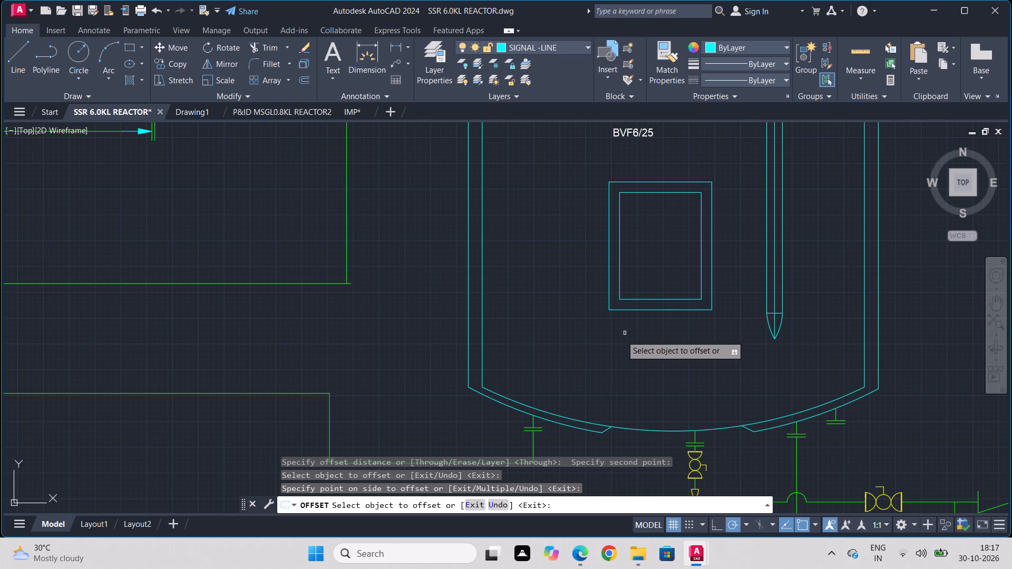
key(Escape)
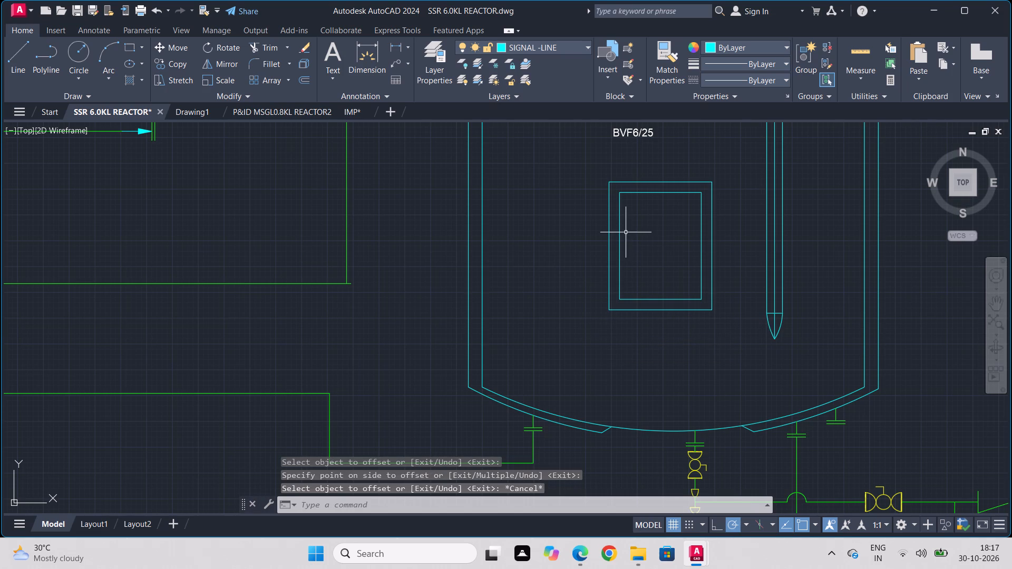
Draw a horizontal line about 1280 long across the upper part of both rectangles, extending slightly past each side.
key(l)
key(Return)
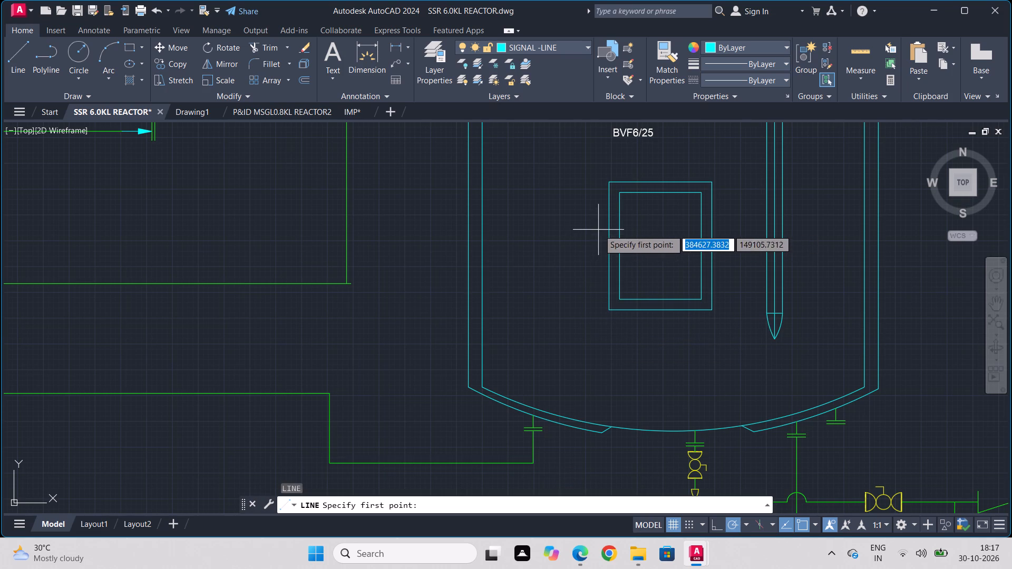
click(599, 230)
click(731, 228)
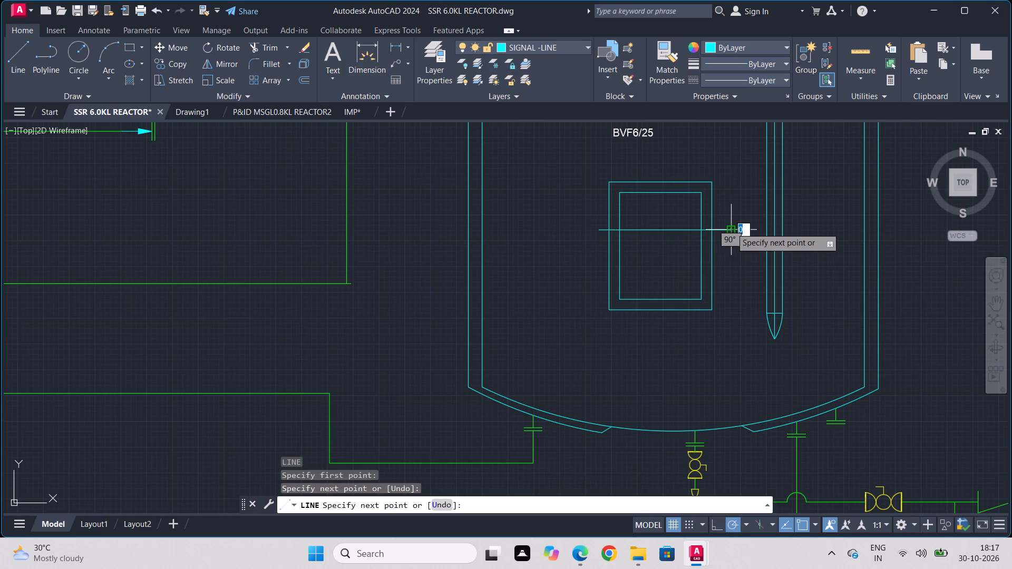
click(731, 228)
key(Escape)
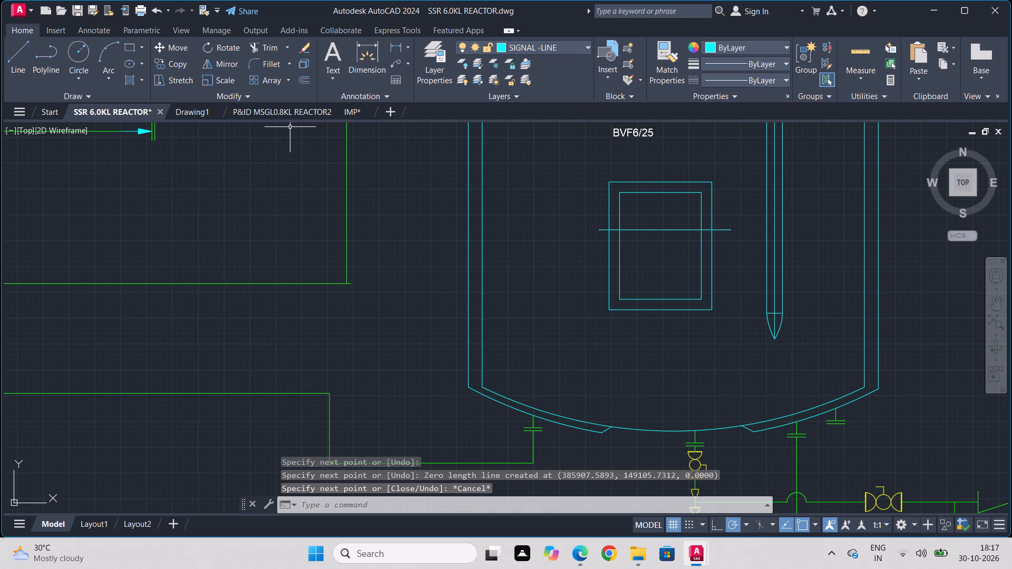
Trim away the parts of both nested rectangles above the horizontal line, leaving a double-walled open U shape beneath it.
text(TR)
key(Return)
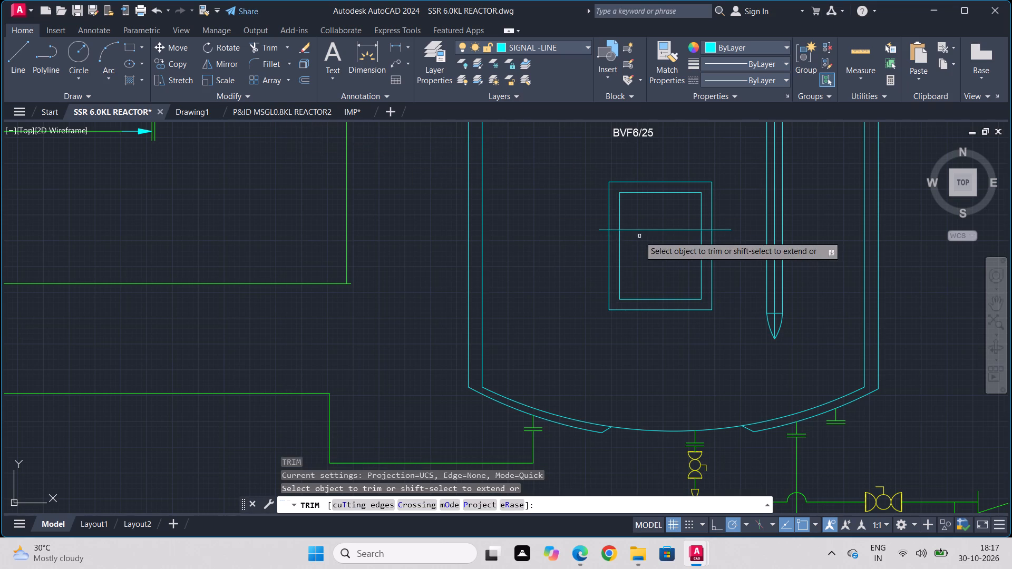
drag(584, 213, 685, 193)
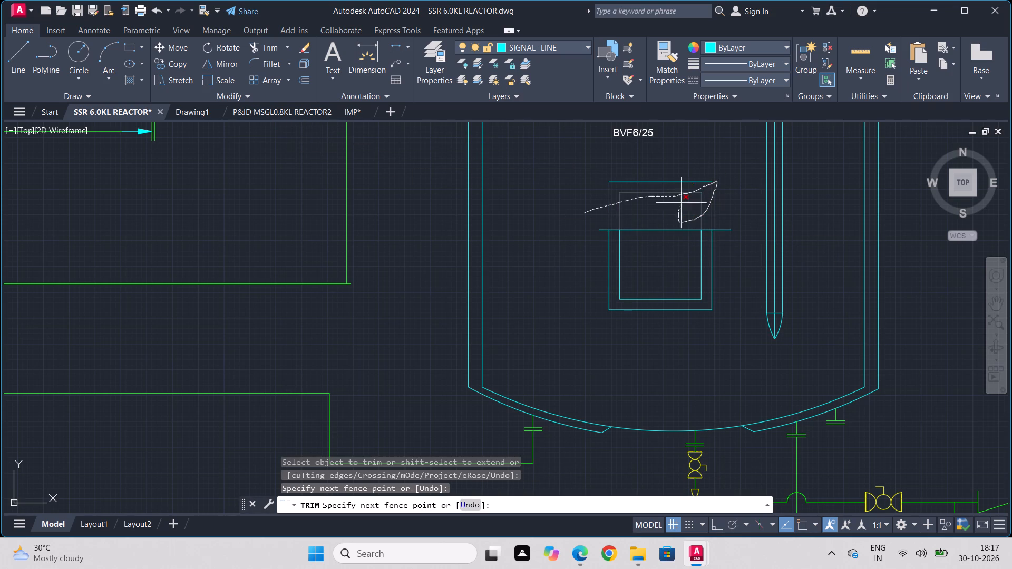
drag(685, 193, 606, 184)
drag(625, 194, 643, 212)
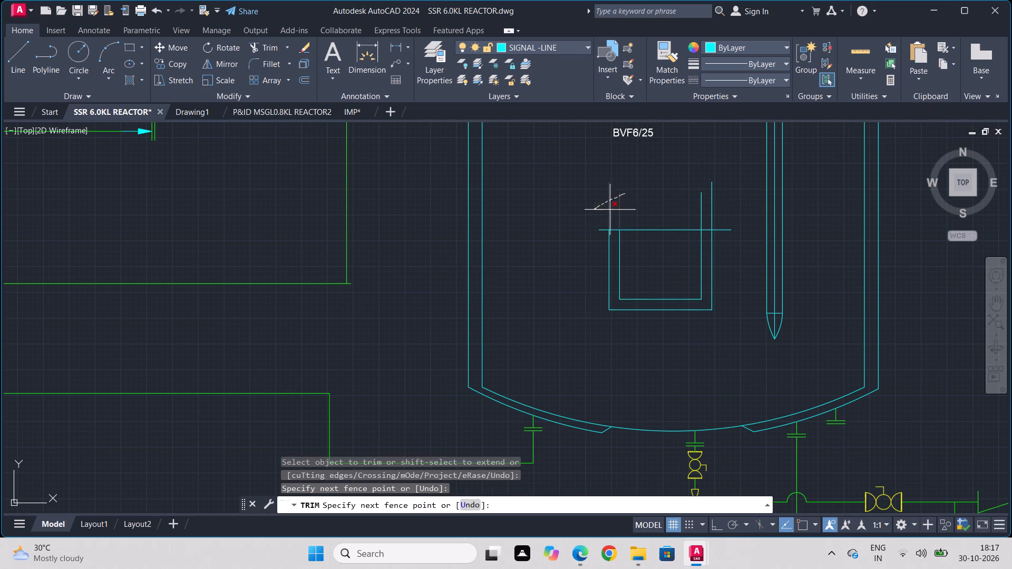
drag(699, 213, 669, 221)
drag(708, 210, 679, 220)
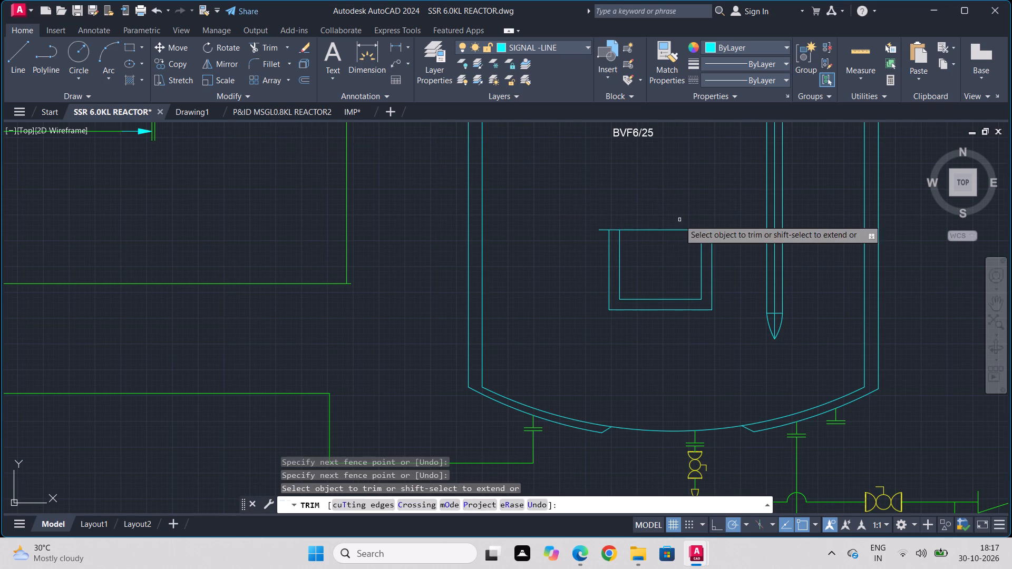
Trim the horizontal line's outer overhangs and its span between the U shape's arms, and erase the leftover fragment beside the right arm.
drag(596, 230, 618, 205)
drag(614, 211, 610, 216)
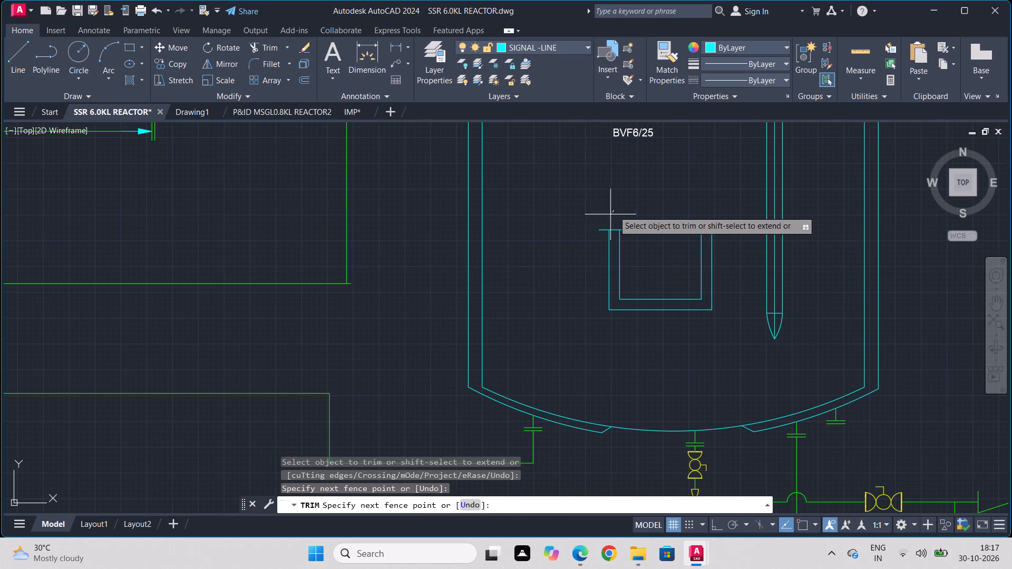
drag(610, 216, 597, 242)
drag(637, 206, 648, 262)
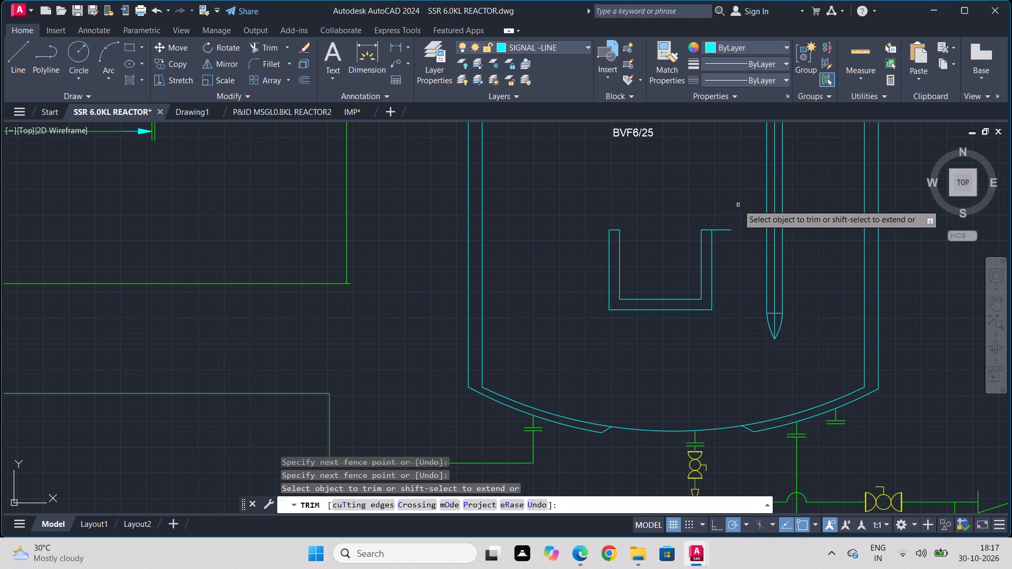
drag(738, 204, 720, 264)
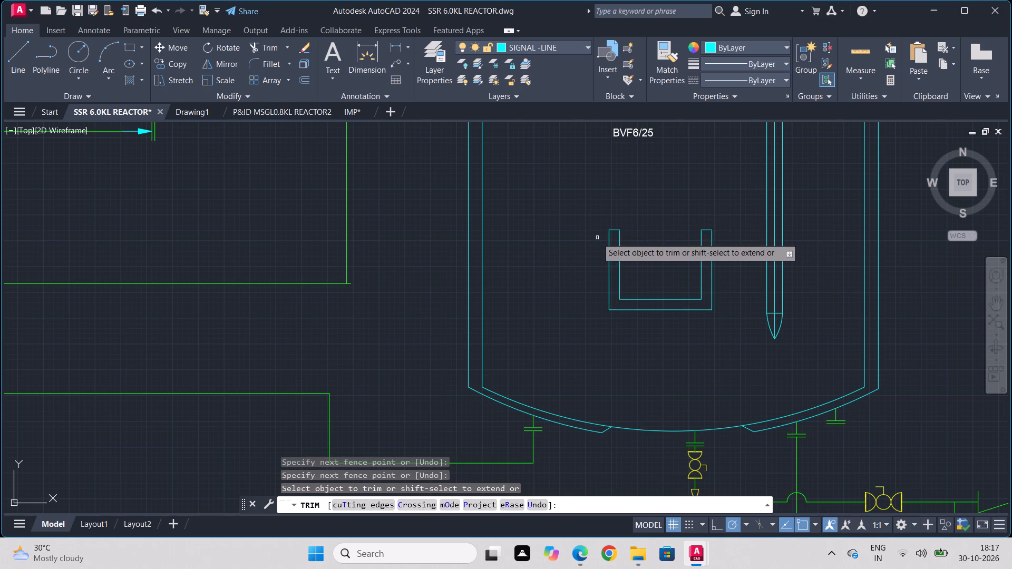
drag(732, 210, 727, 247)
key(Escape)
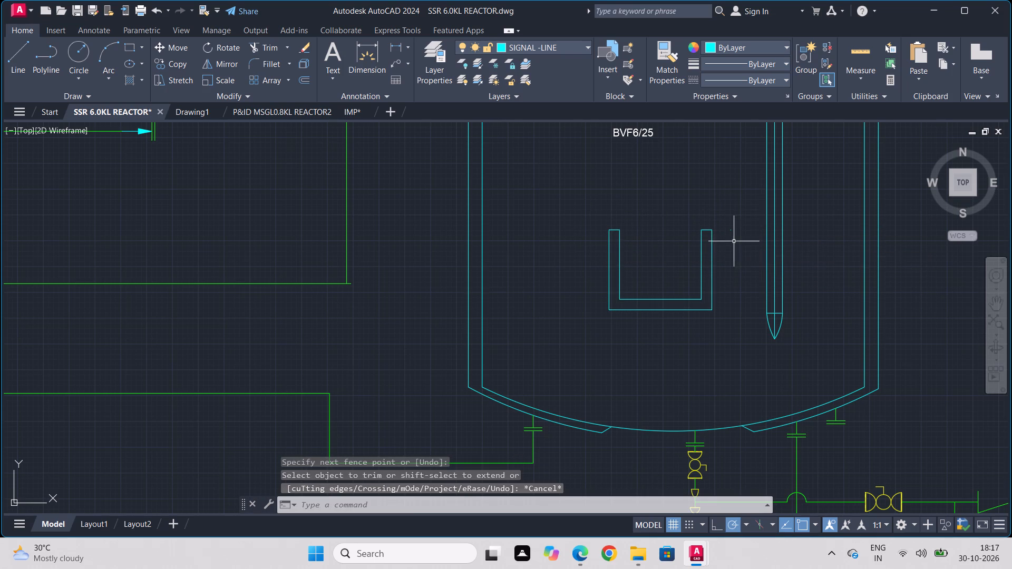
drag(735, 237, 721, 241)
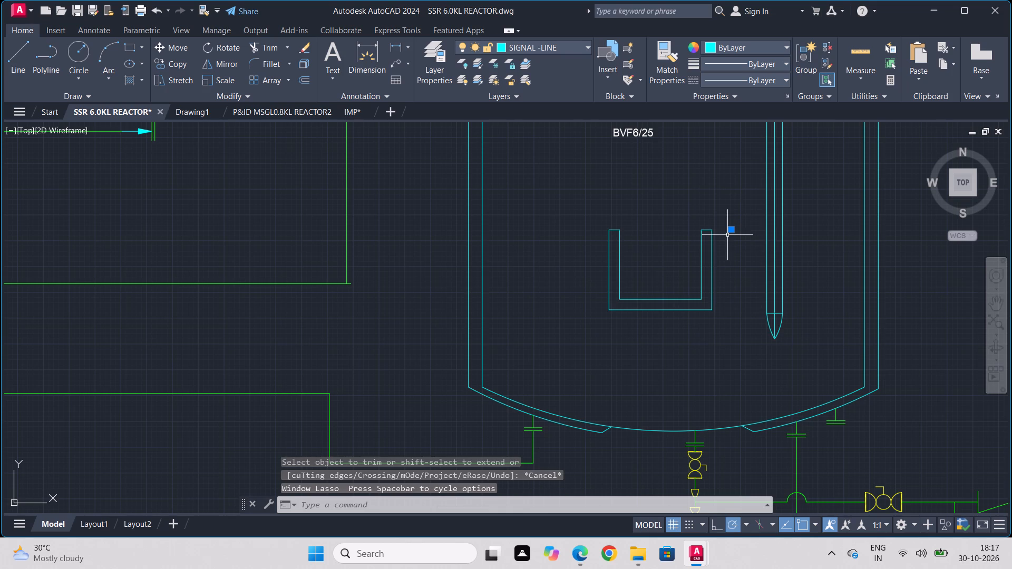
key(Delete)
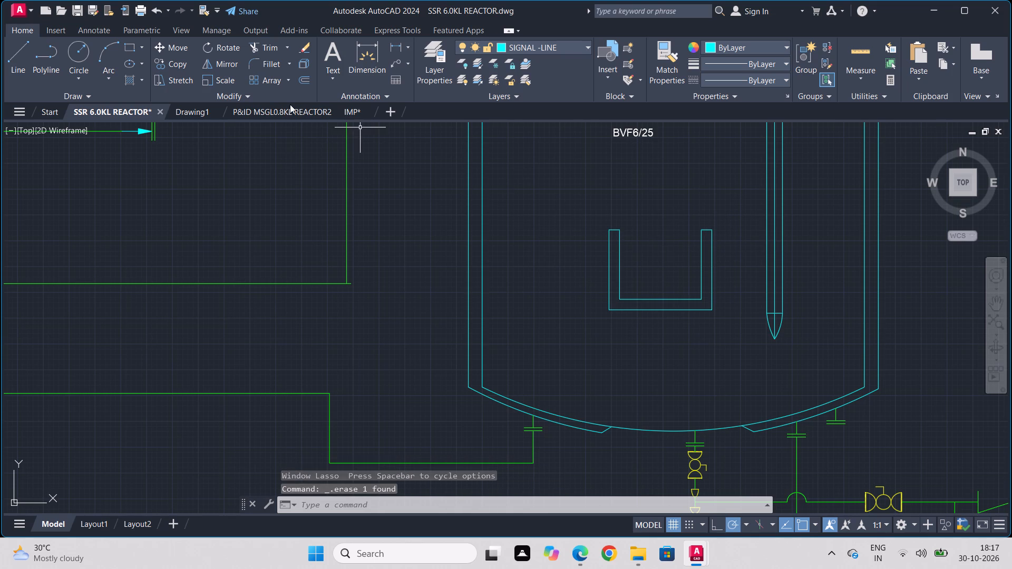
Draw a three-point arc over the top of each U-shape arm, passing through both top corners and curling back down past the inner corner or outer edge.
click(105, 53)
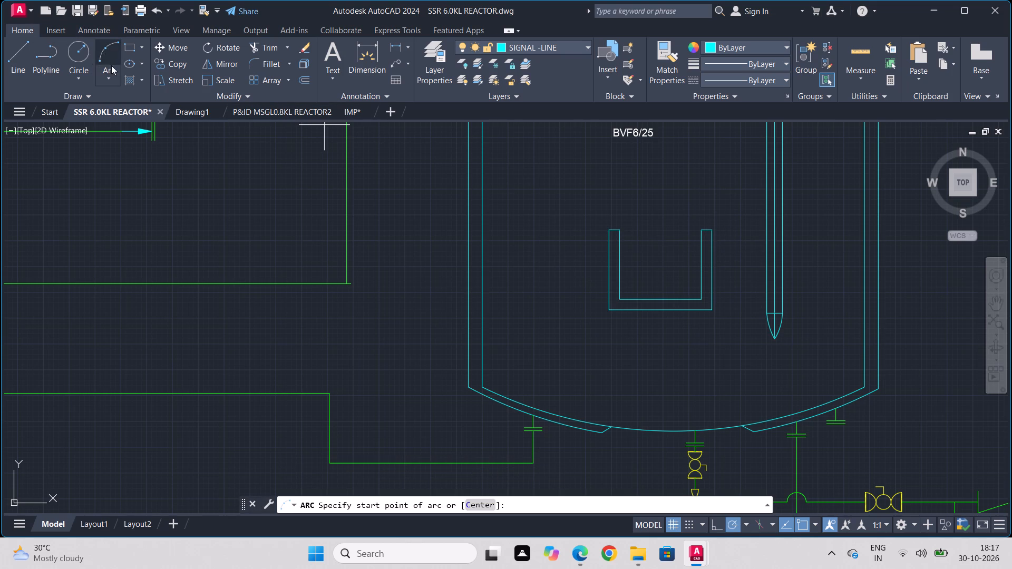
scroll(641, 225, up, 3)
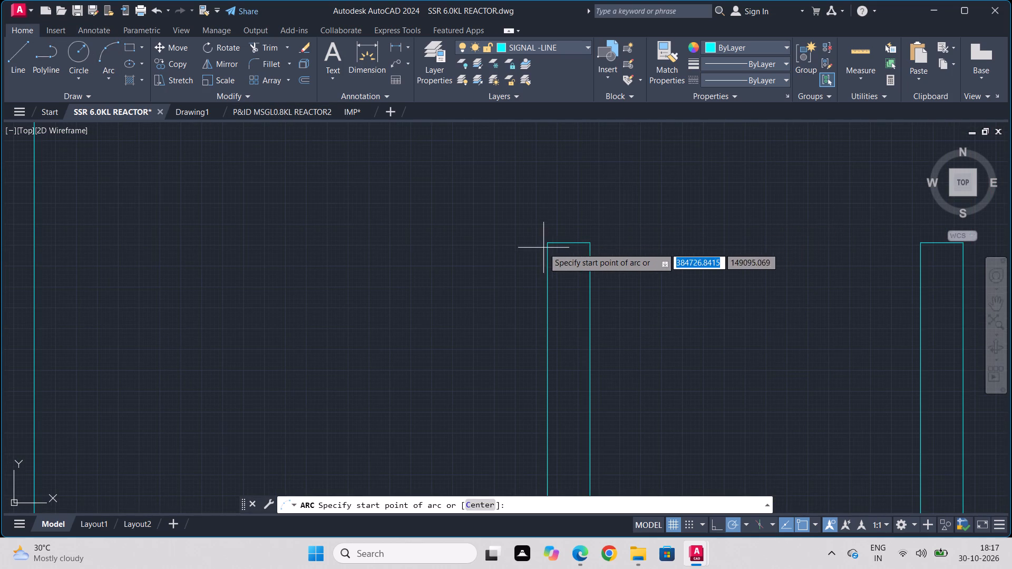
click(550, 238)
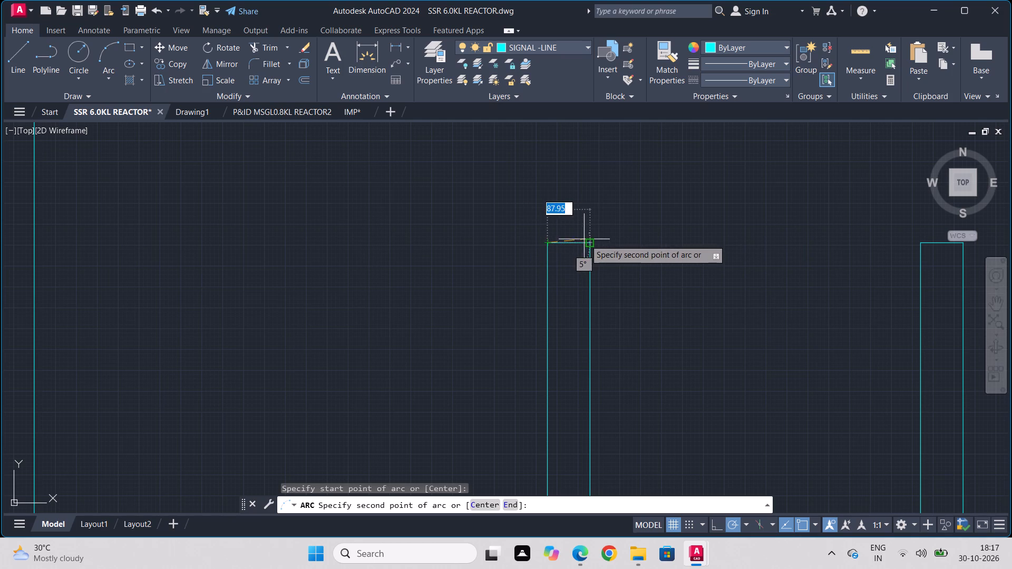
click(589, 243)
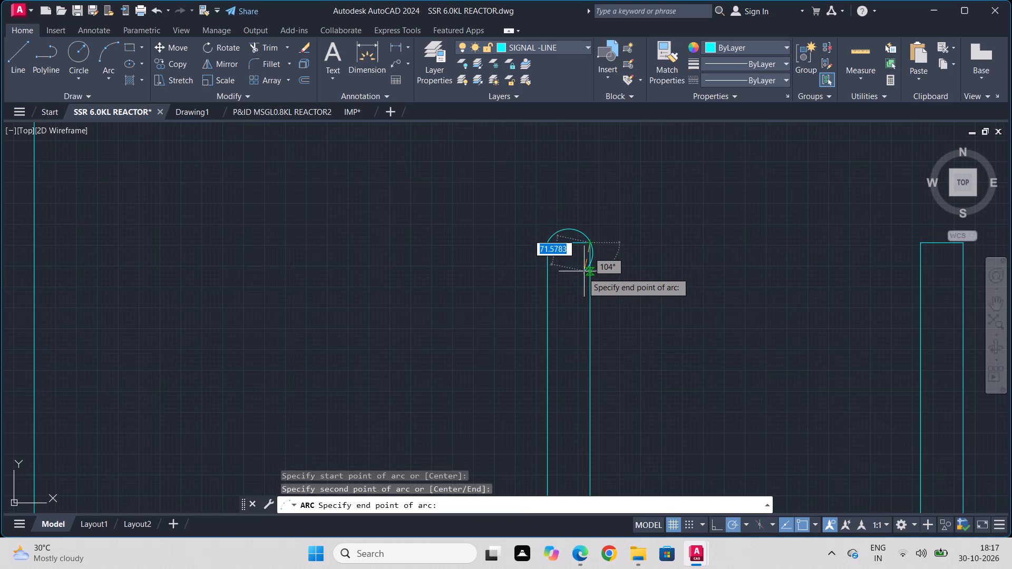
click(582, 273)
middle_drag(848, 302, 500, 213)
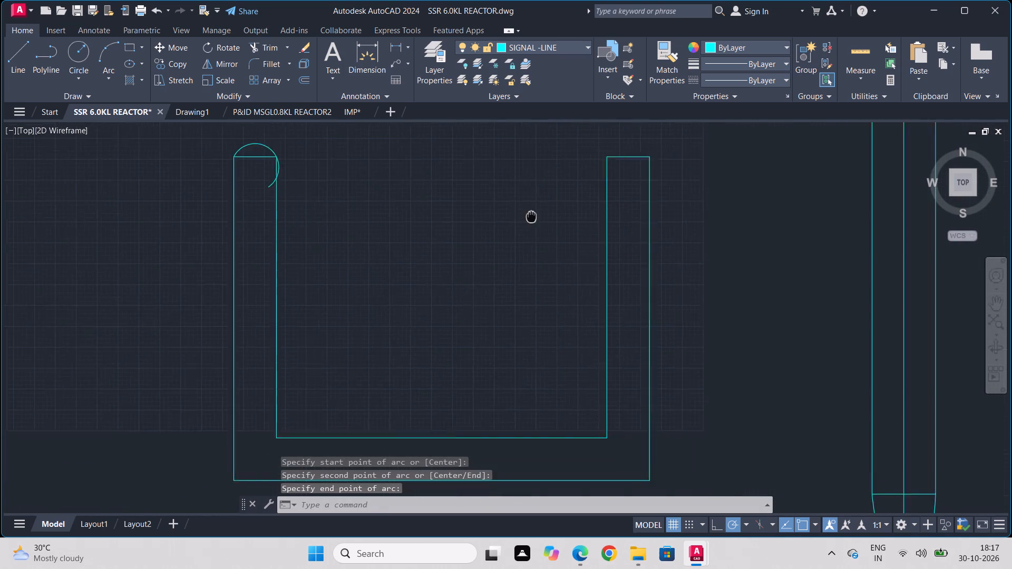
middle_drag(500, 213, 475, 209)
click(120, 66)
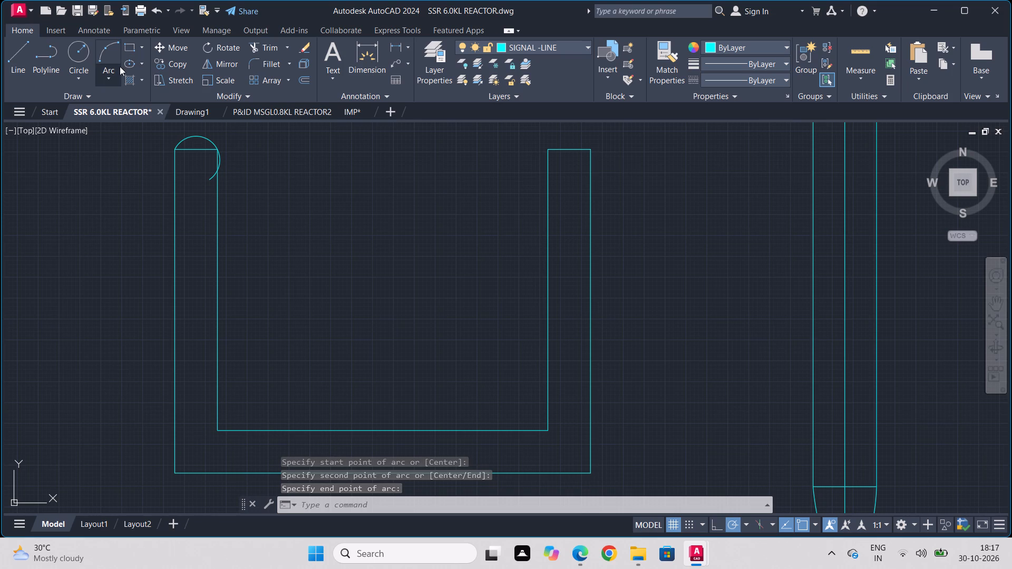
click(112, 54)
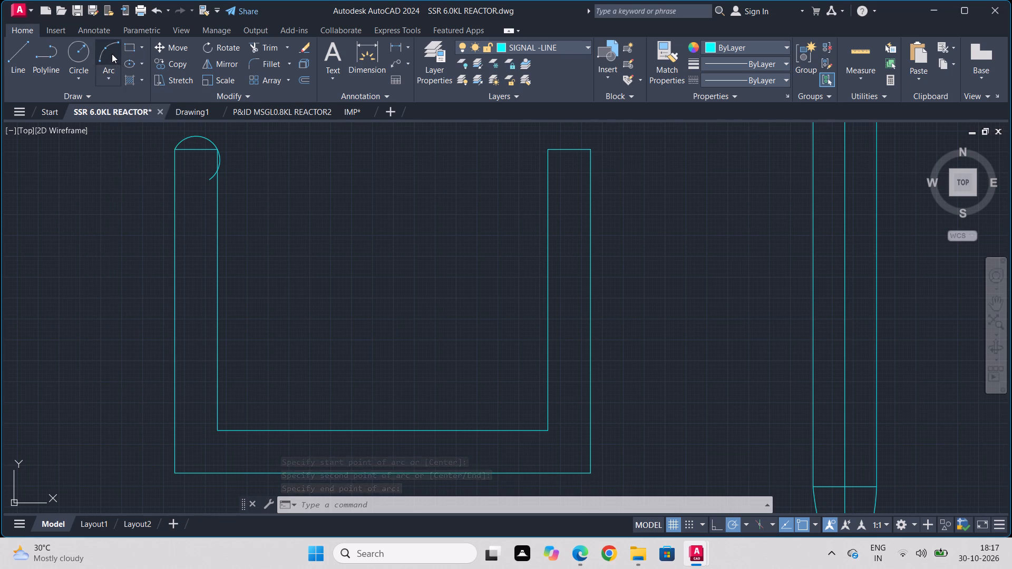
click(547, 149)
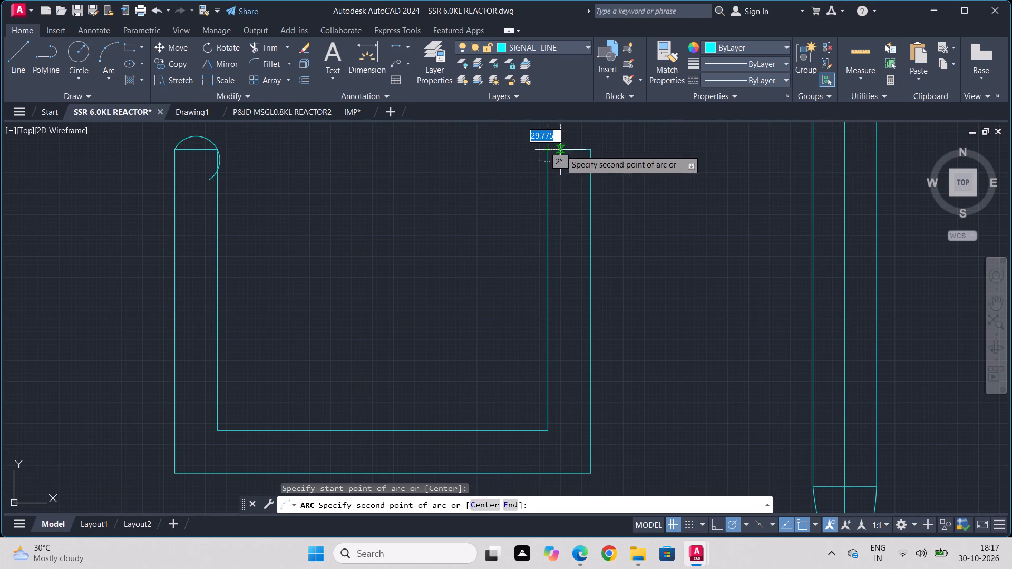
click(591, 151)
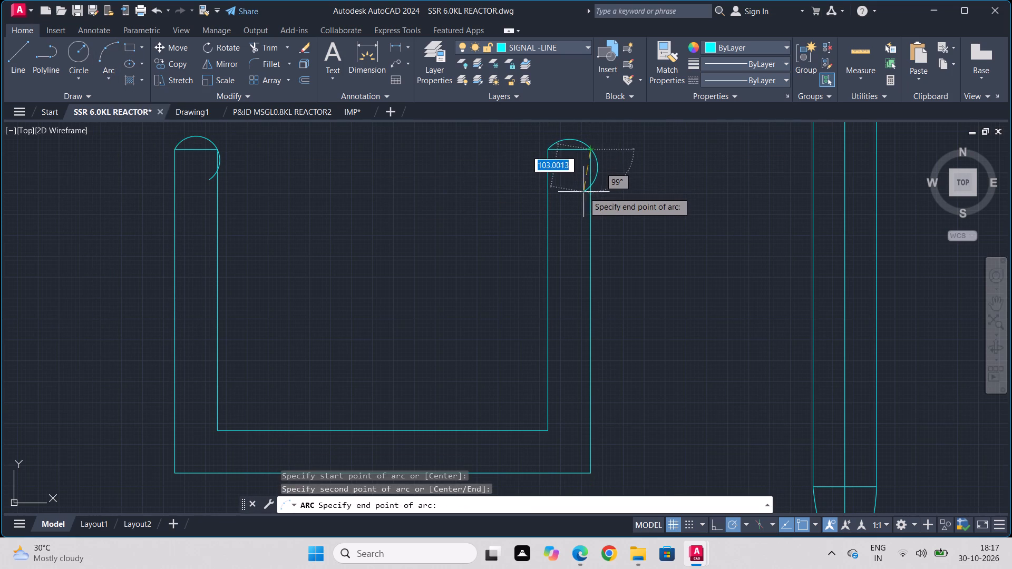
click(569, 186)
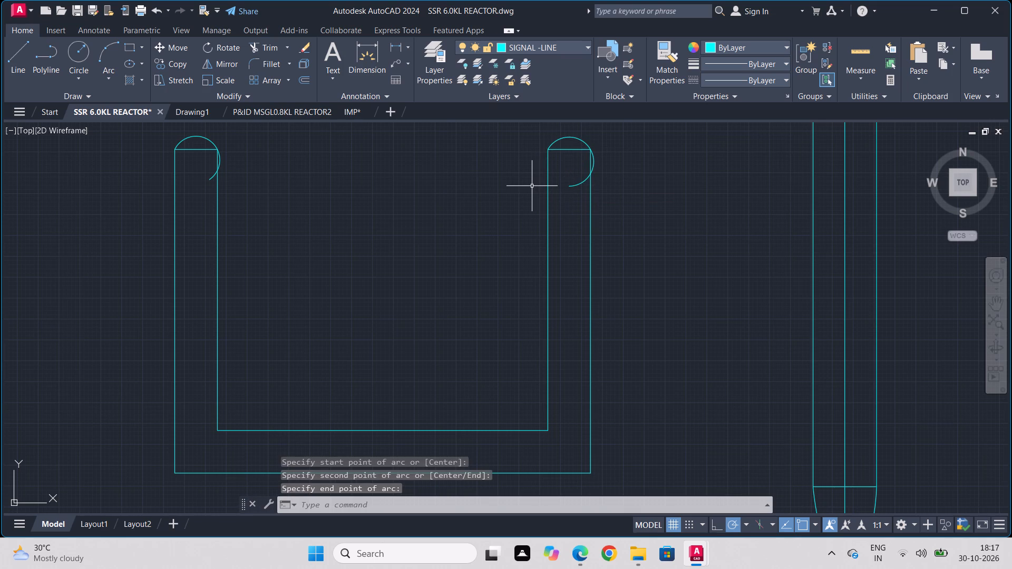
Trim the flat top edges of both arms and the arc tails beyond their corners, leaving only the rounded caps.
key(t)
key(Return)
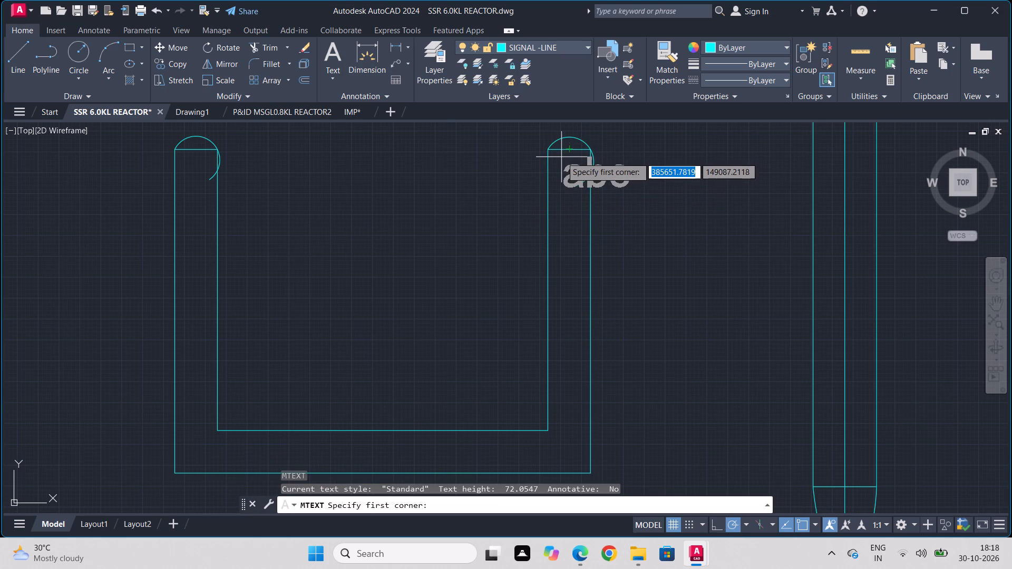
key(Escape)
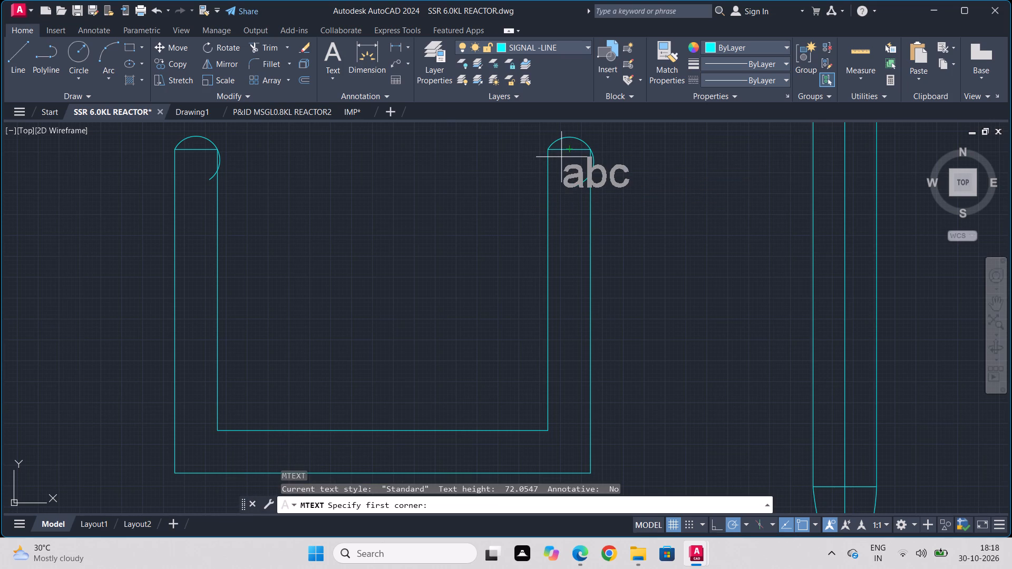
text(TR)
key(Return)
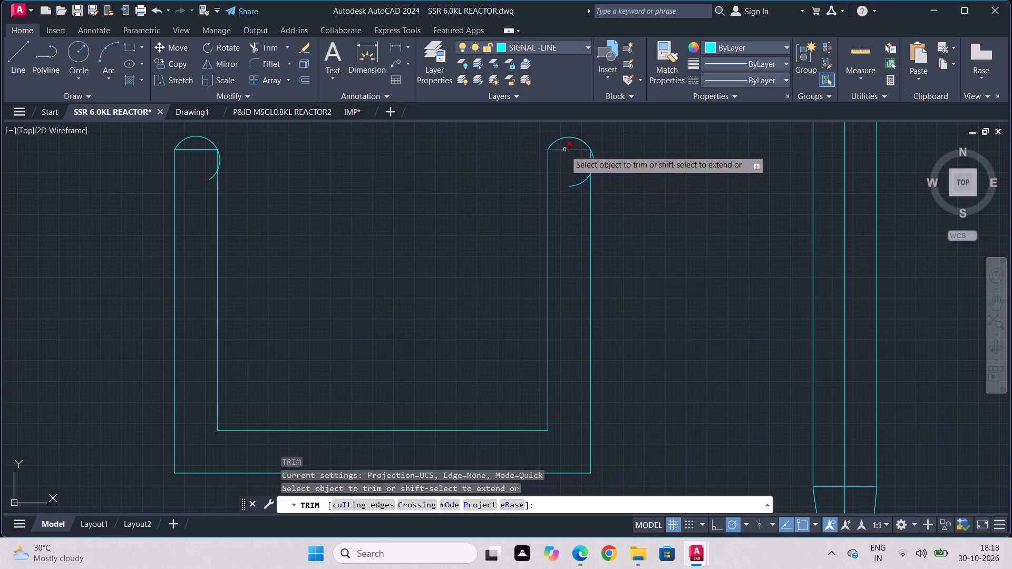
click(565, 150)
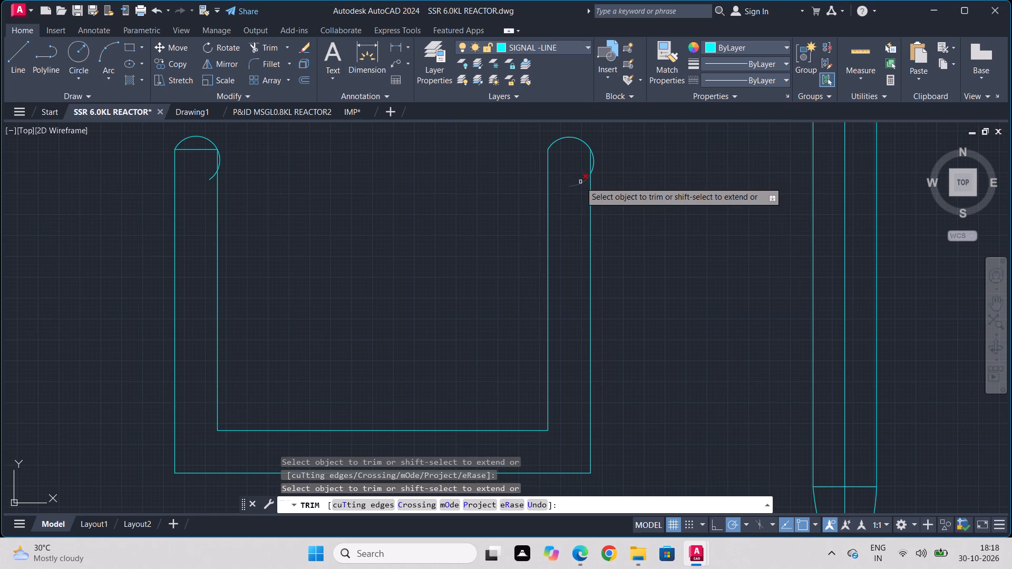
click(580, 182)
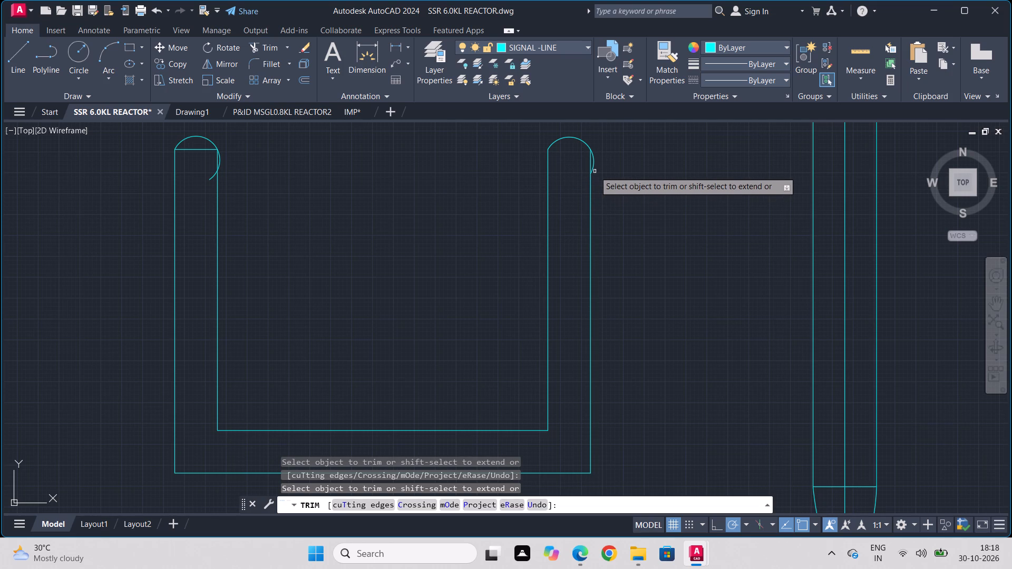
click(595, 163)
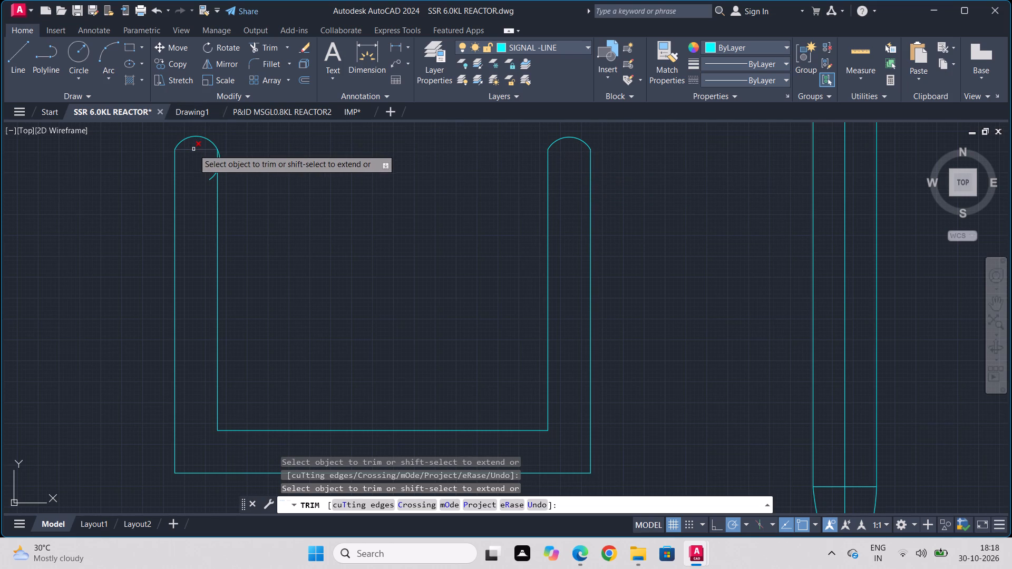
click(193, 149)
click(214, 176)
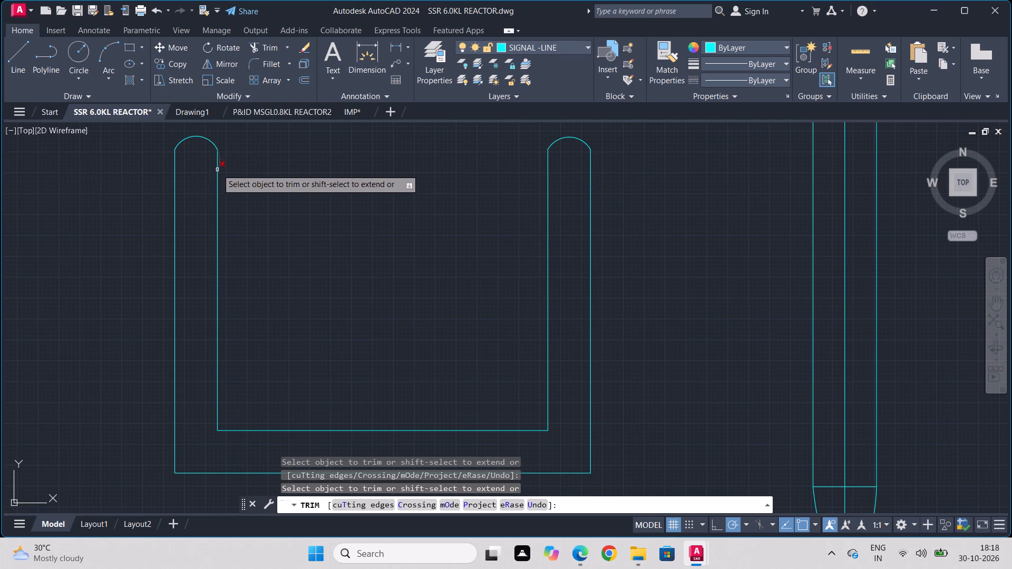
click(221, 163)
scroll(240, 201, down, 3)
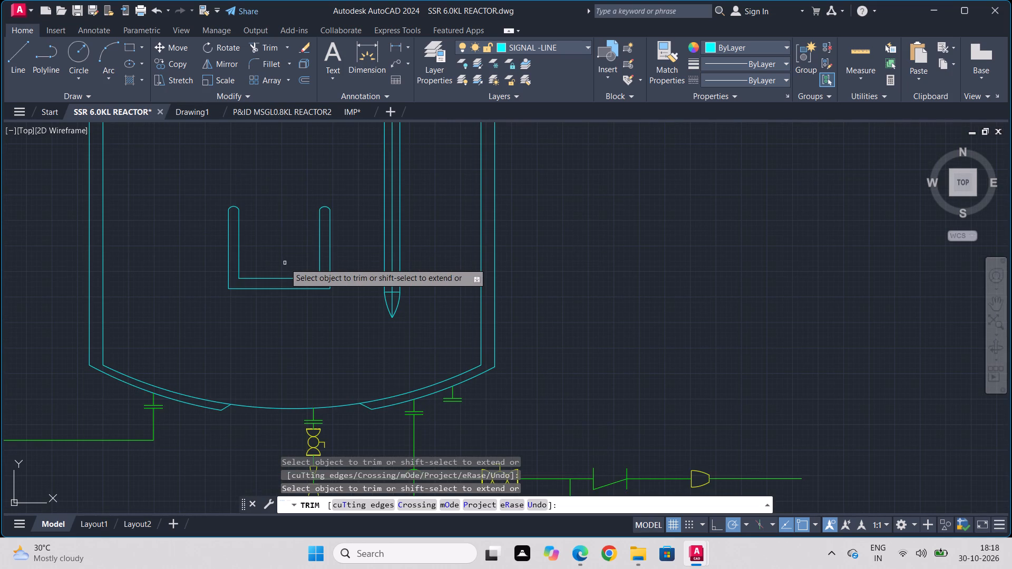
middle_drag(285, 263, 342, 260)
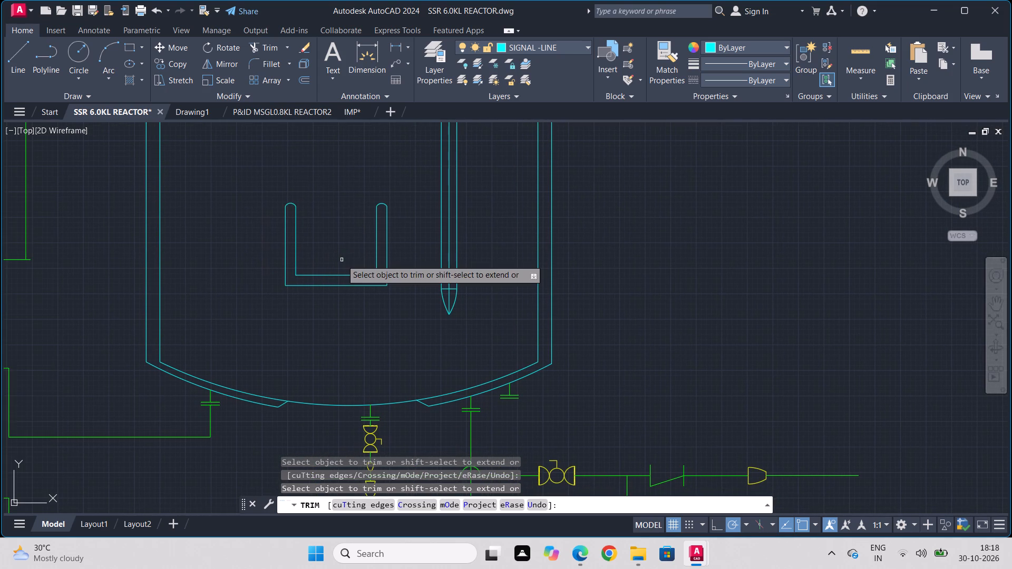
key(Escape)
Draw three-point arcs across the U shape's two lower outer corners, each from the outer side through the bottom edge toward the centre below.
click(113, 58)
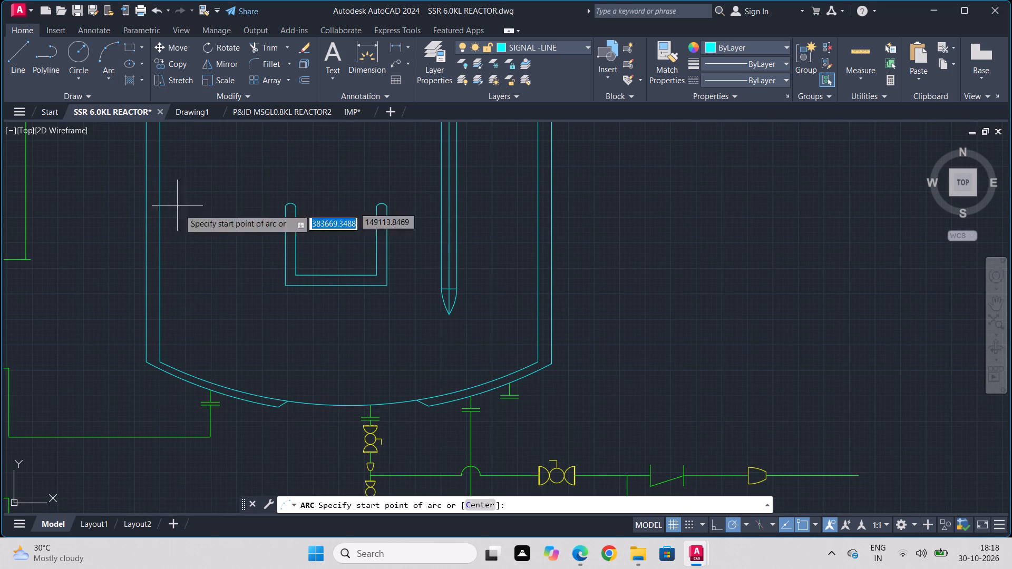
scroll(279, 257, up, 1)
middle_drag(279, 257, 280, 154)
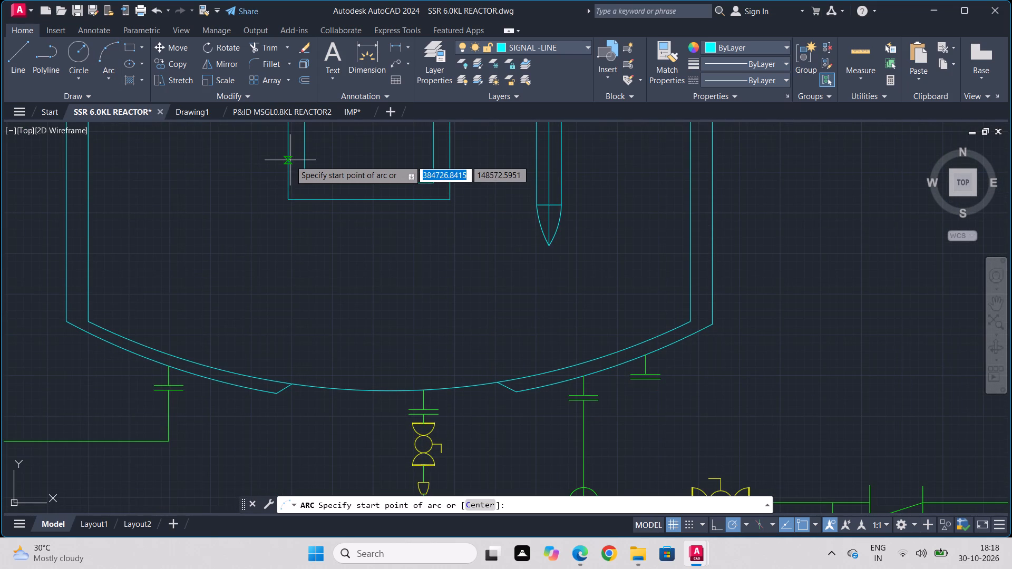
click(288, 161)
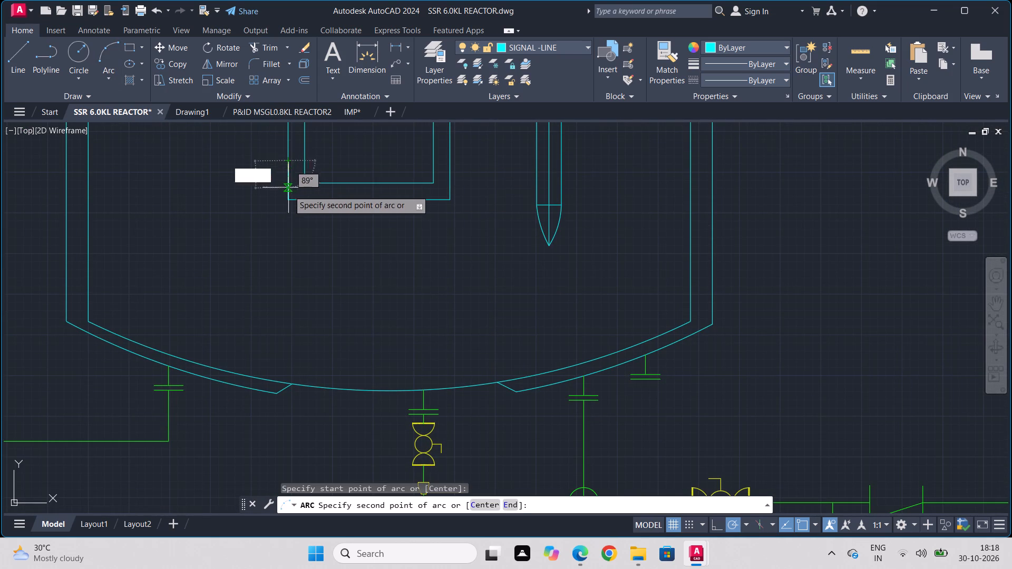
click(307, 201)
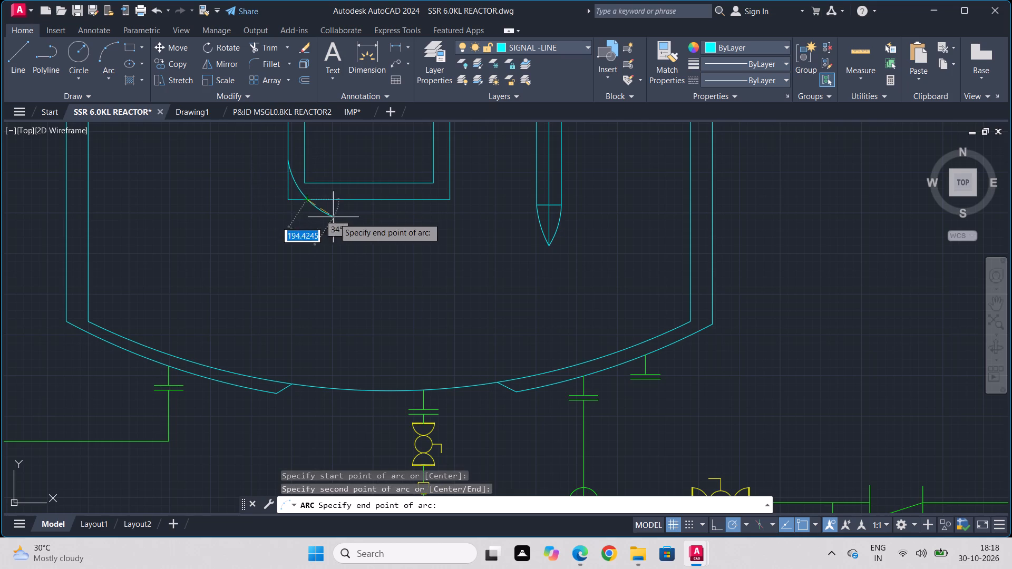
click(345, 222)
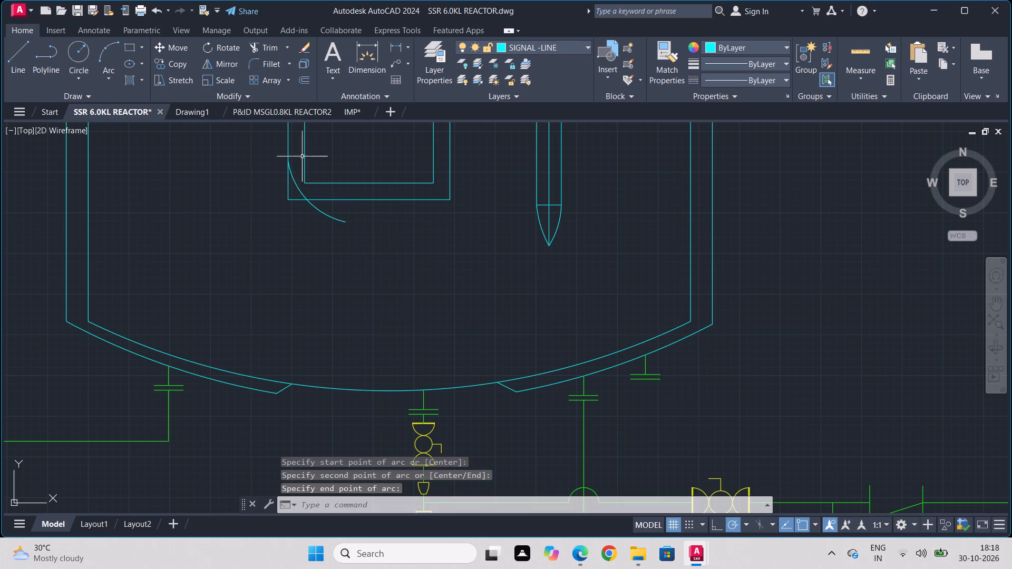
click(105, 64)
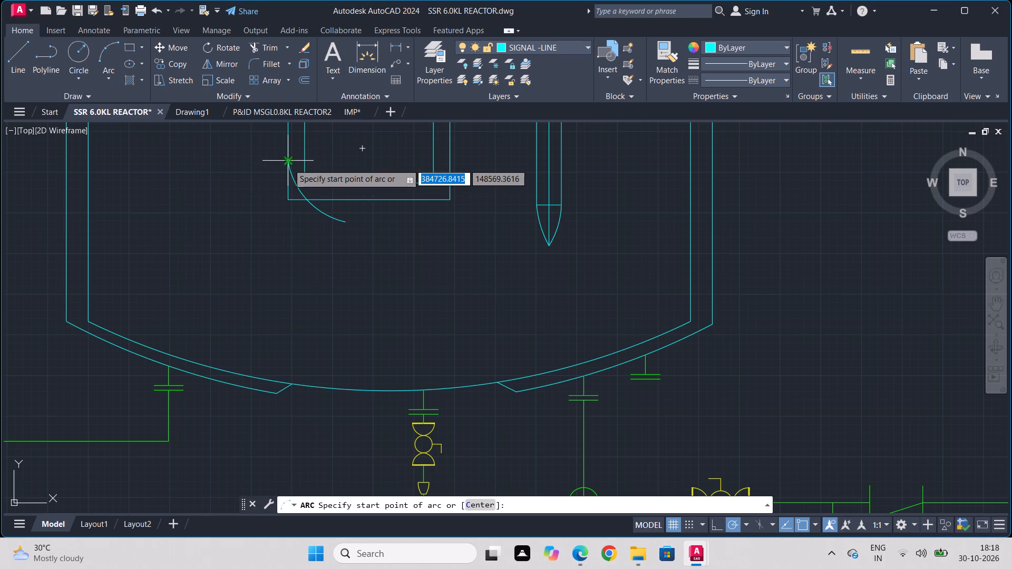
click(451, 164)
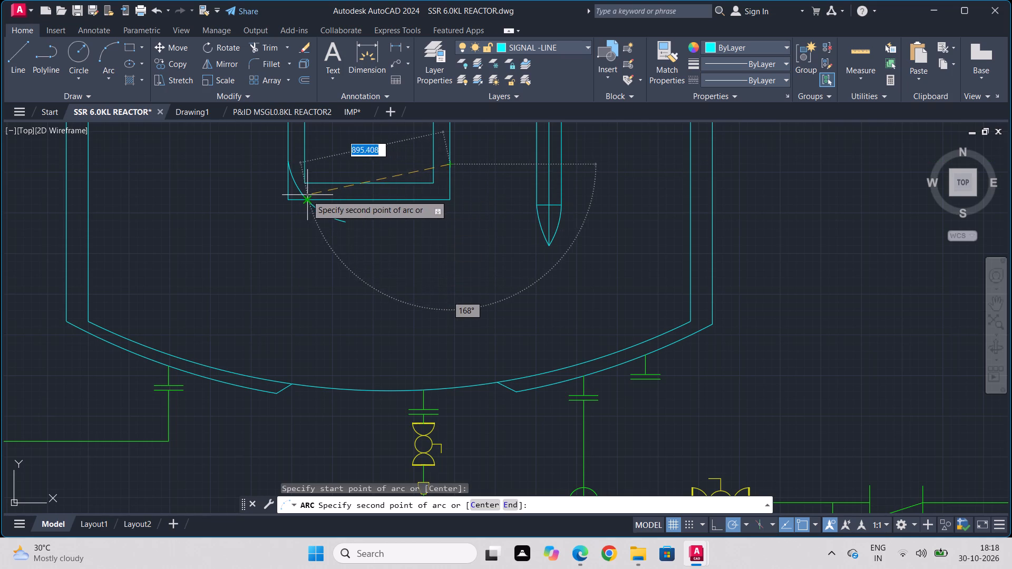
click(421, 198)
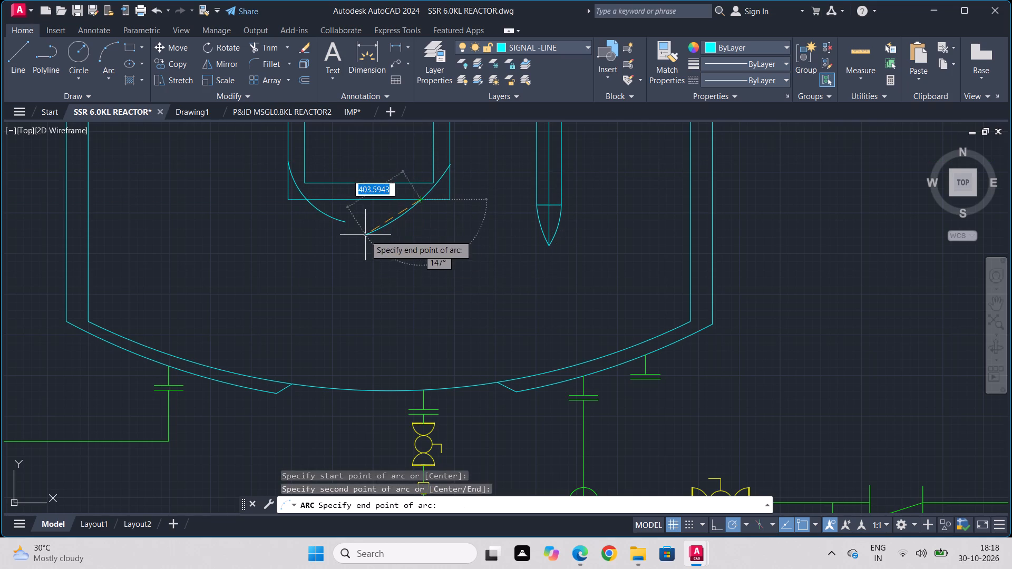
click(365, 235)
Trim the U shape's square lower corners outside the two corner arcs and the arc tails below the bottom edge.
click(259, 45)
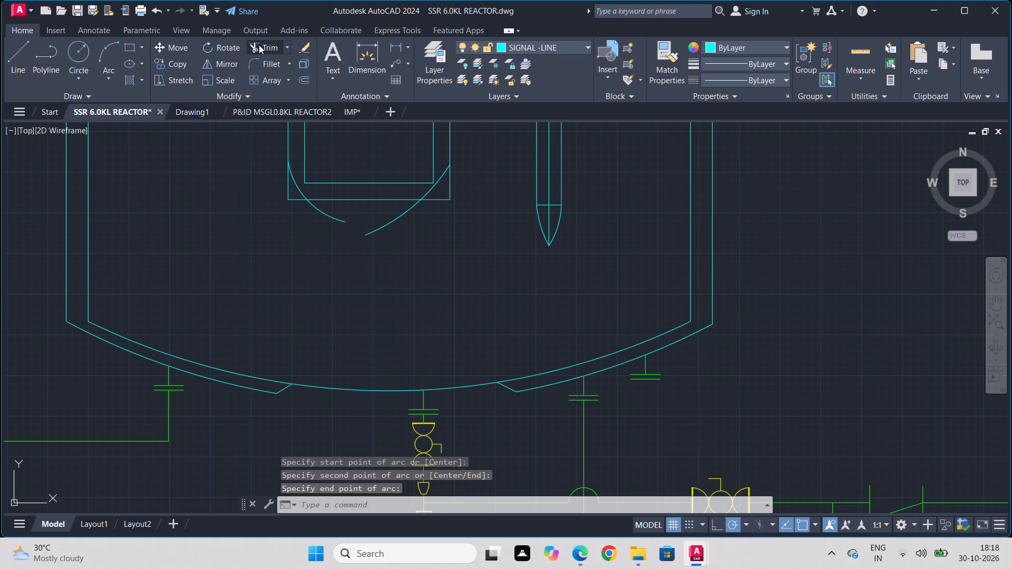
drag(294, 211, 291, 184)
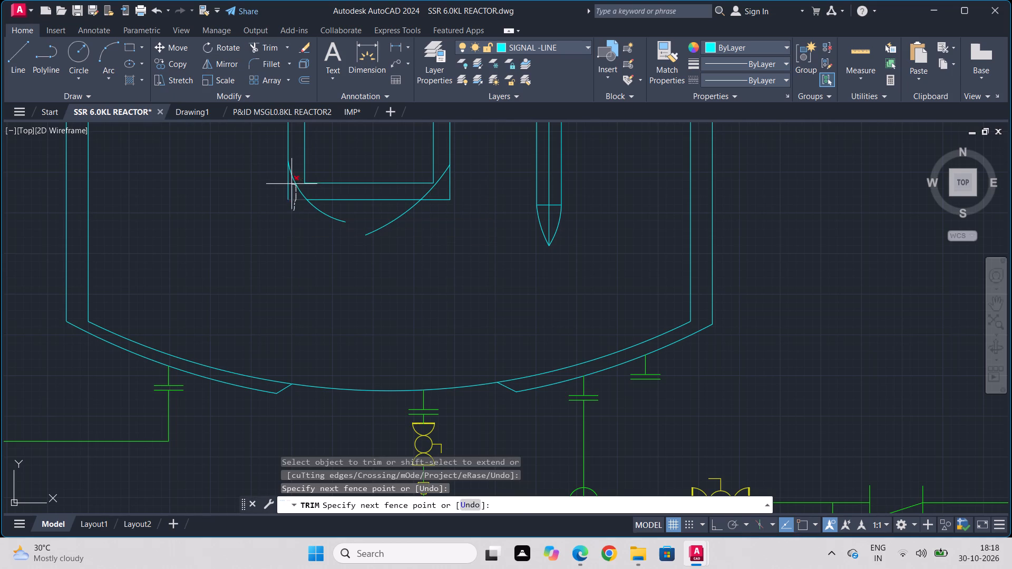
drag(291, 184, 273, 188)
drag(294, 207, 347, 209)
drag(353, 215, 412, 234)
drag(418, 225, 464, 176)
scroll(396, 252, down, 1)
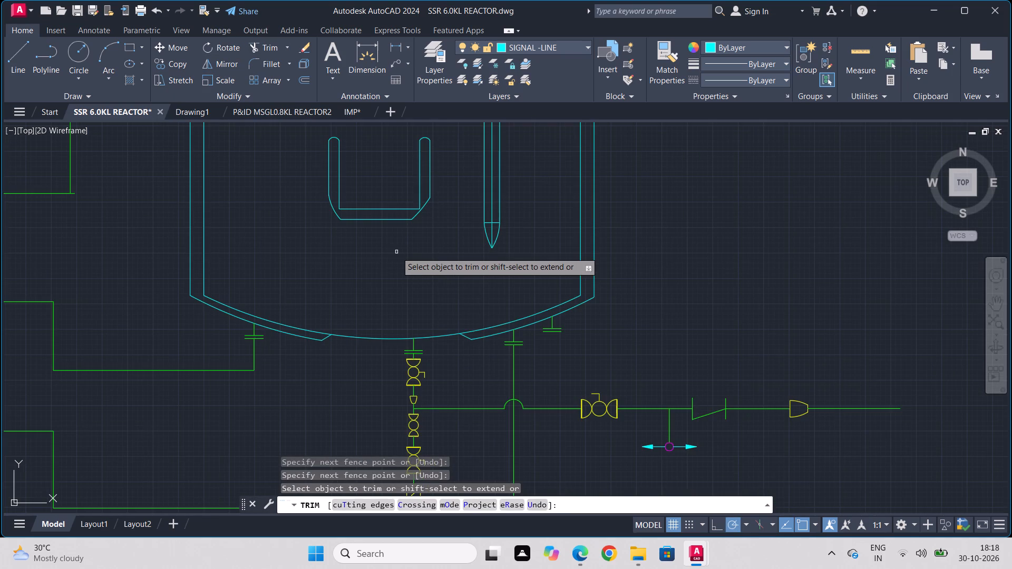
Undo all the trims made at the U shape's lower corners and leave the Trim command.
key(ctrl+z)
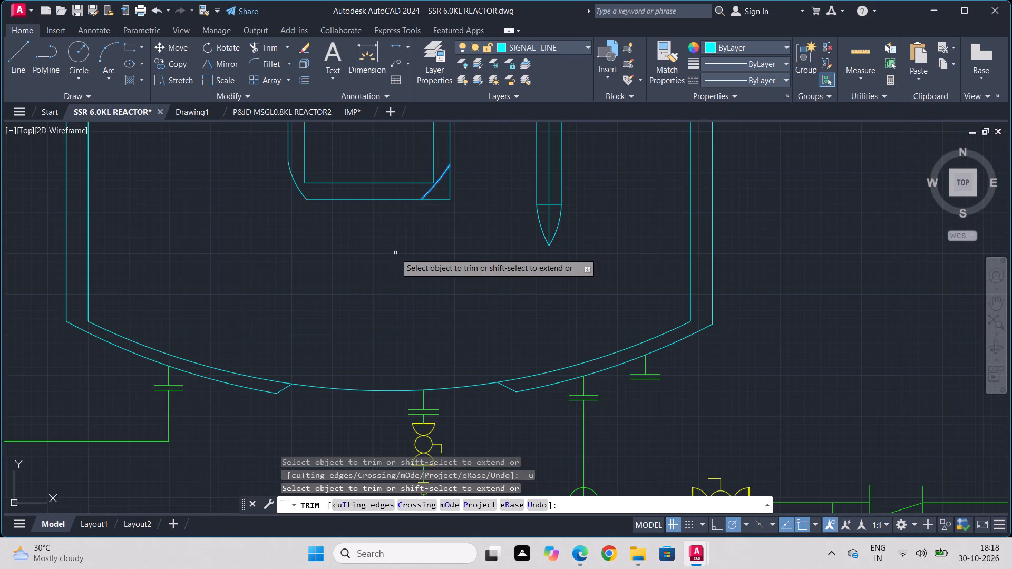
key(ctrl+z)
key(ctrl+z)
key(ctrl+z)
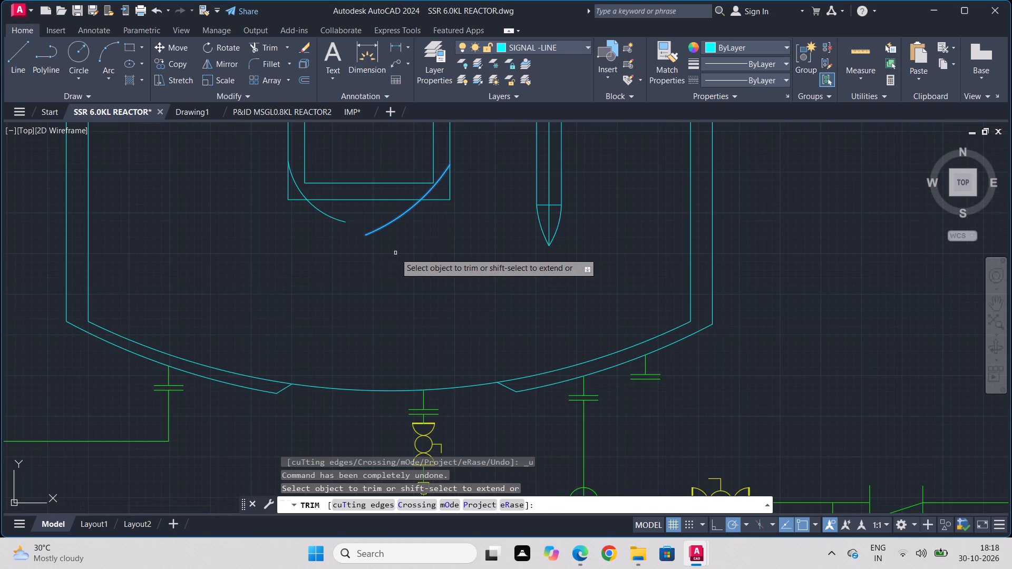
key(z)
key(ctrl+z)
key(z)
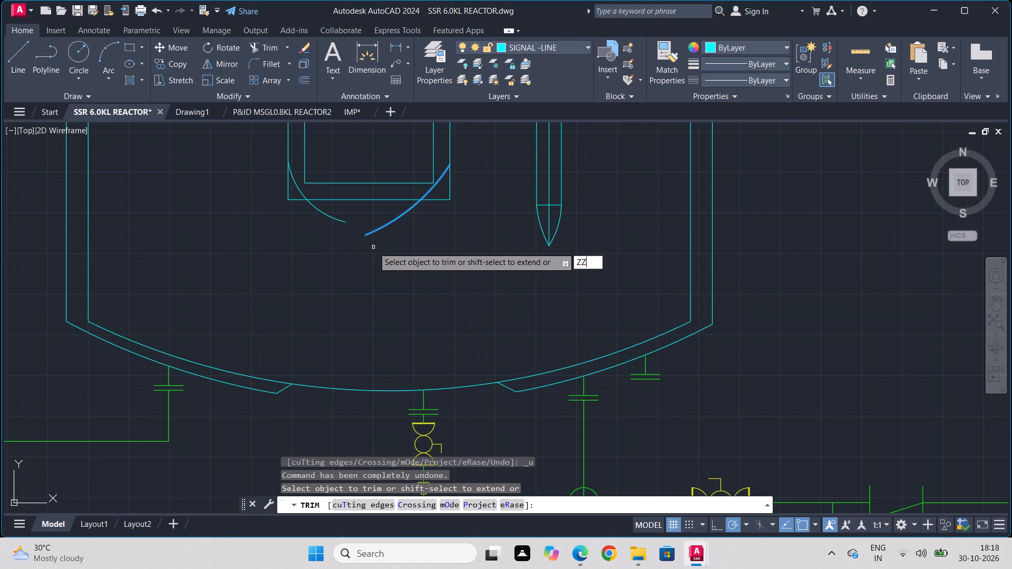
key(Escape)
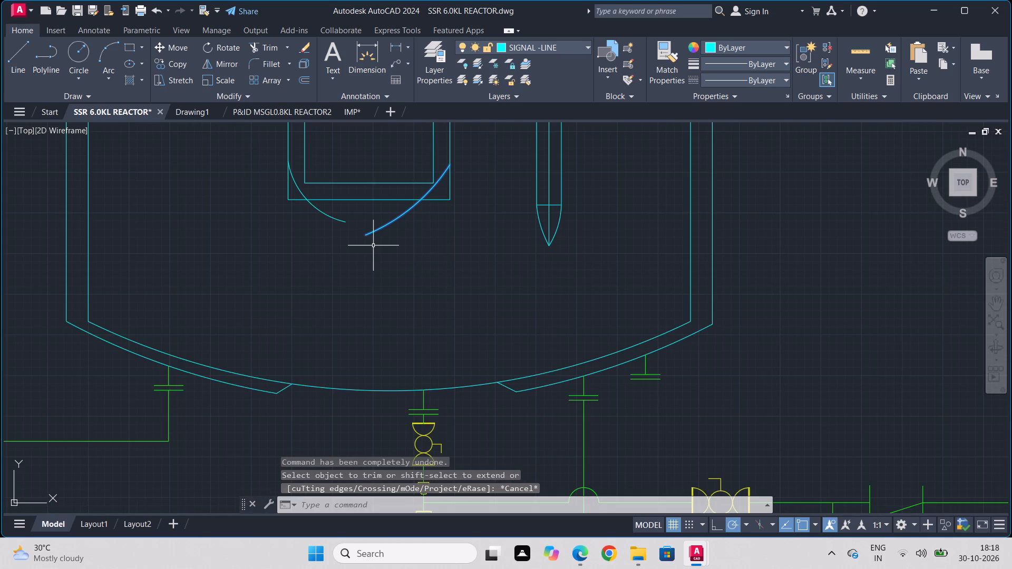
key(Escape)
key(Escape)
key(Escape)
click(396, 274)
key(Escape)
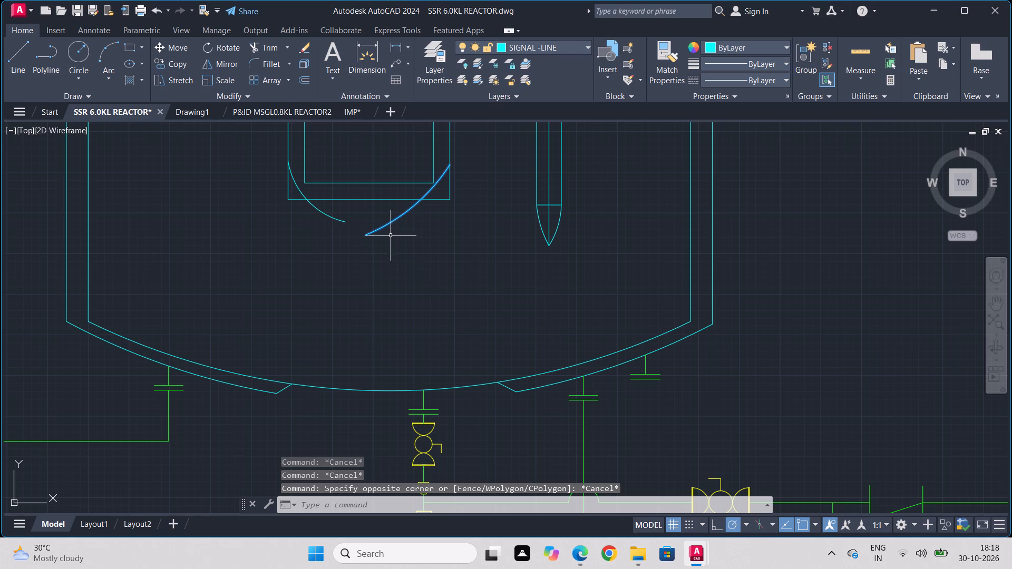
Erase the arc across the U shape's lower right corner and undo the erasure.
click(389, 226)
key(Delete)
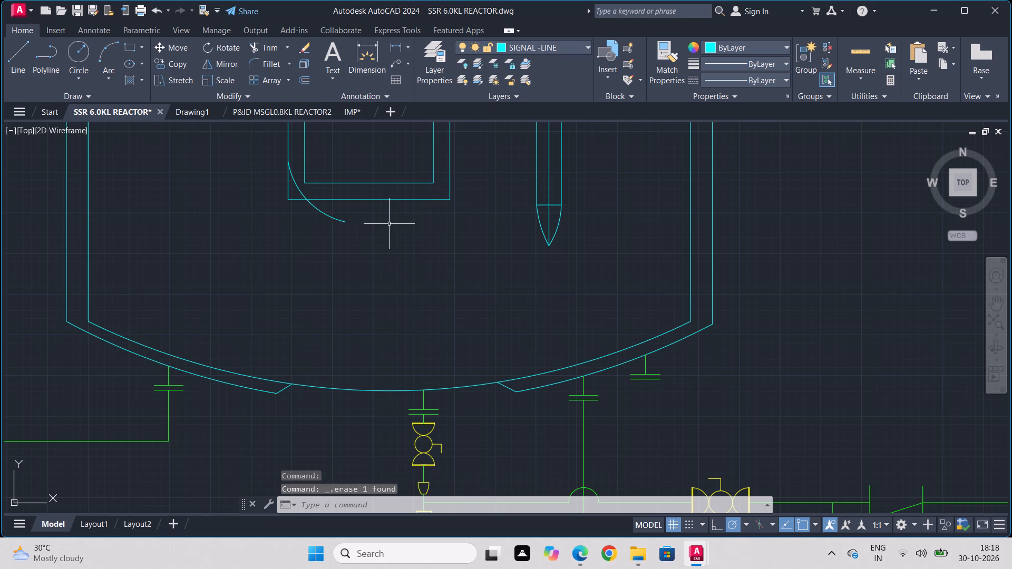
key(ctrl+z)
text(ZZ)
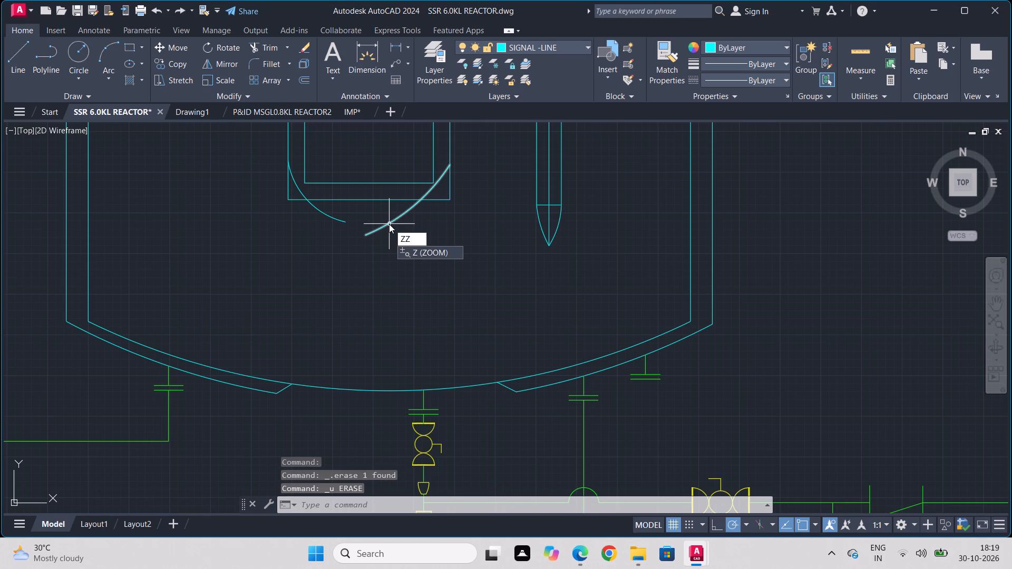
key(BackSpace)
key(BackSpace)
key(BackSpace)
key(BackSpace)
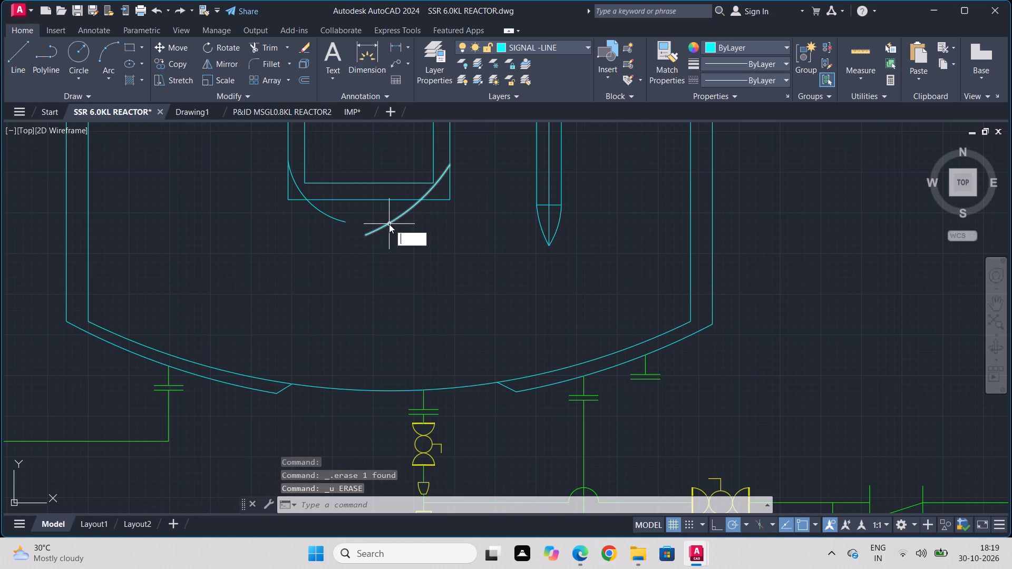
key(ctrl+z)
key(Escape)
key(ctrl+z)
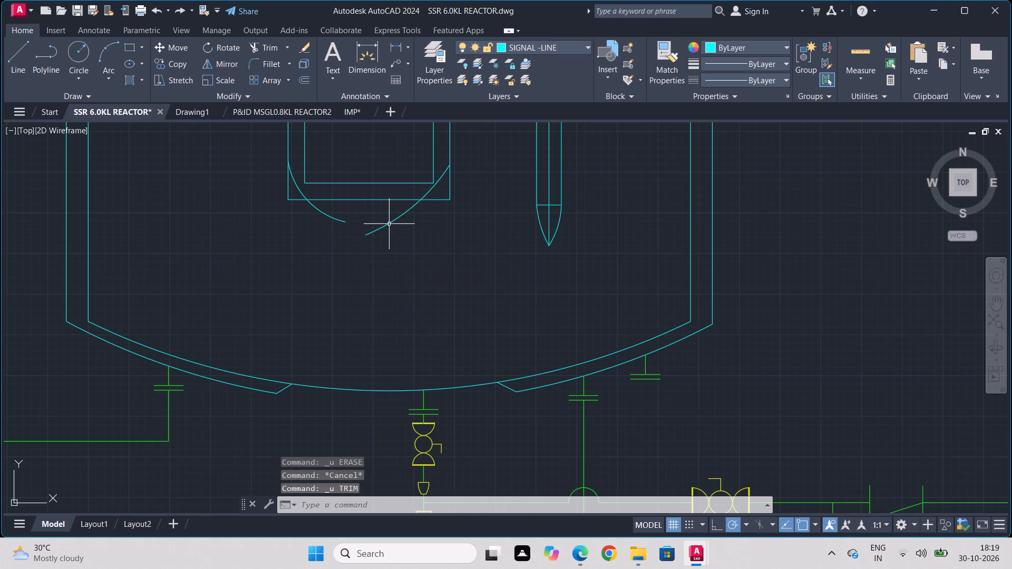
Erase both arcs crossing the U shape's lower corners.
click(389, 224)
click(339, 222)
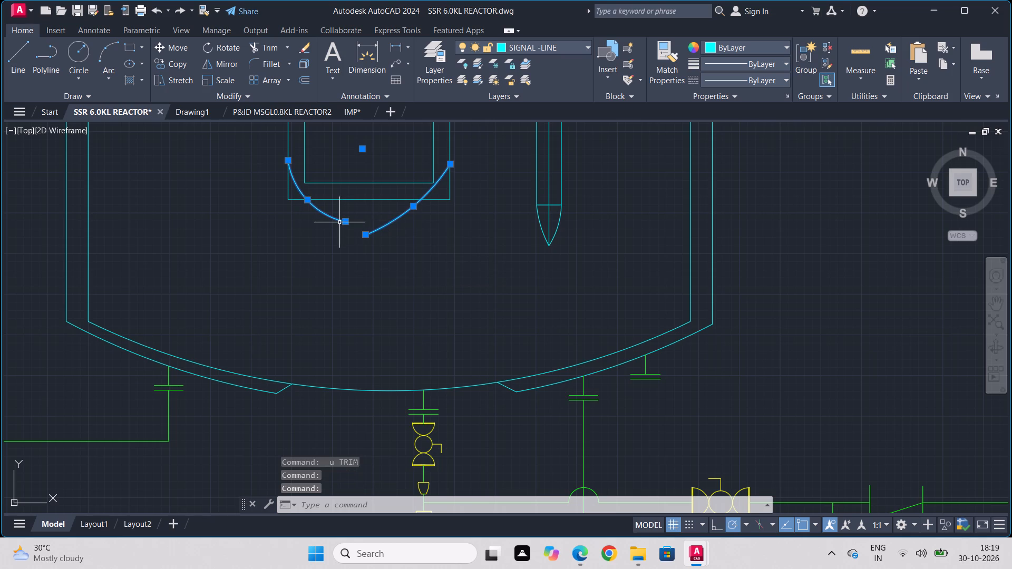
key(Delete)
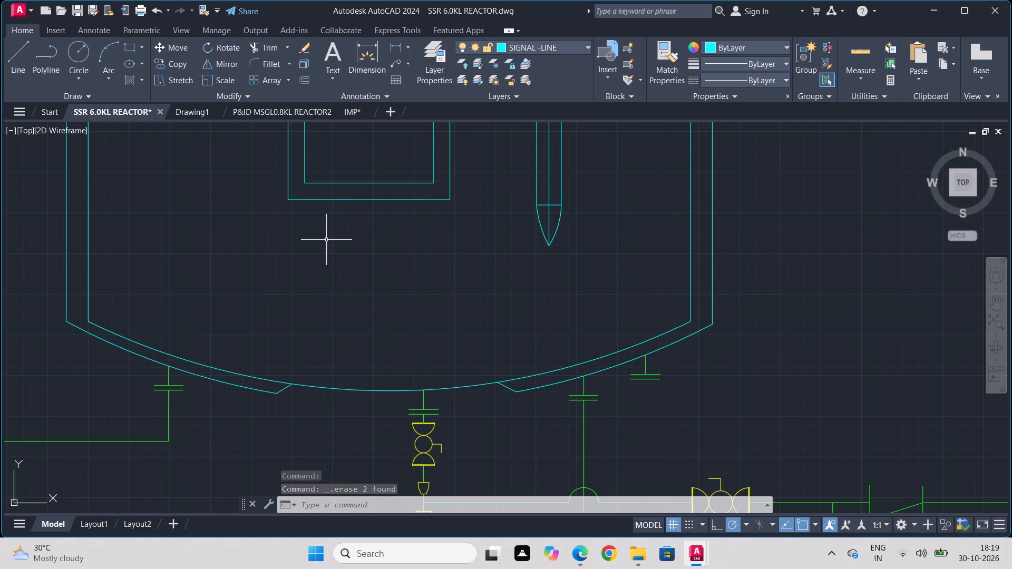
Make TEXT the current layer.
scroll(312, 250, down, 3)
scroll(311, 253, up, 2)
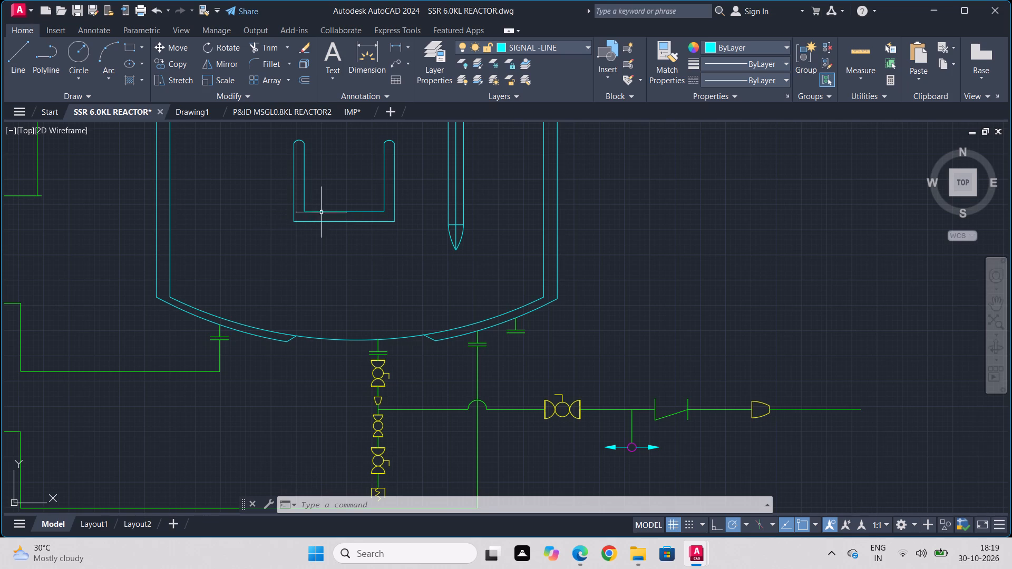
middle_drag(347, 194, 305, 406)
scroll(305, 389, down, 1)
scroll(305, 388, up, 1)
scroll(303, 375, down, 1)
scroll(303, 374, up, 2)
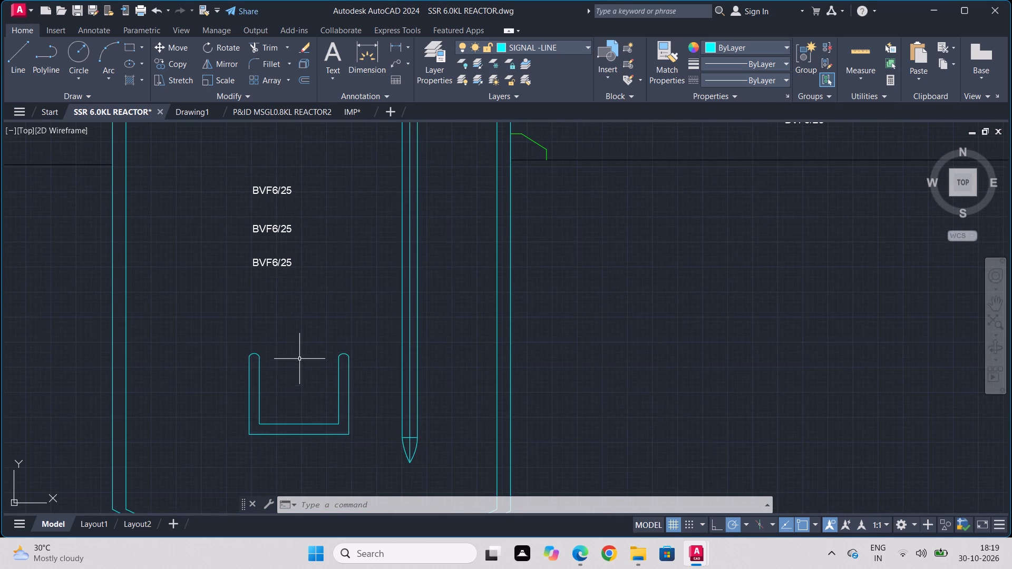
scroll(296, 344, down, 3)
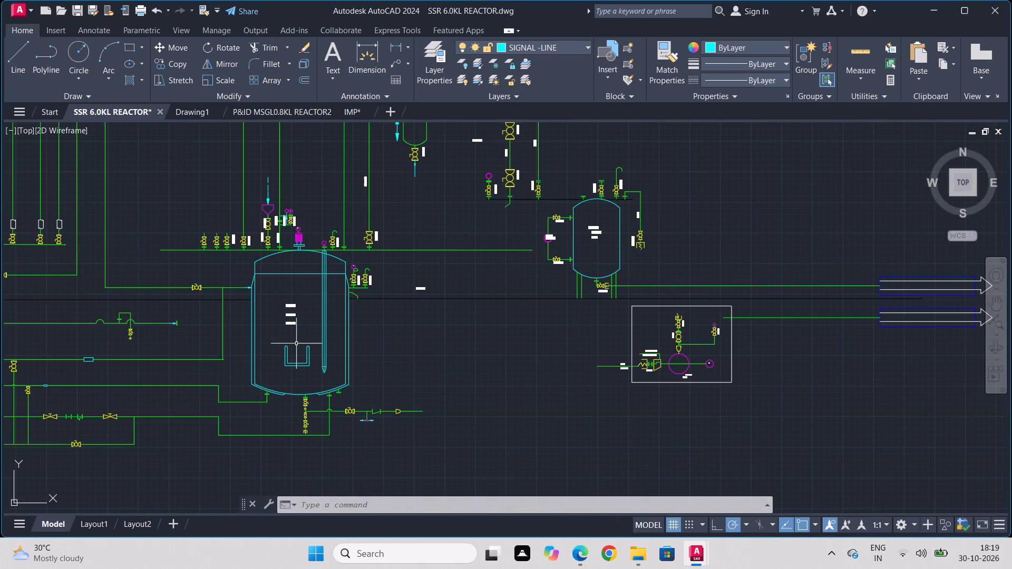
scroll(297, 369, up, 2)
middle_drag(298, 369, 337, 321)
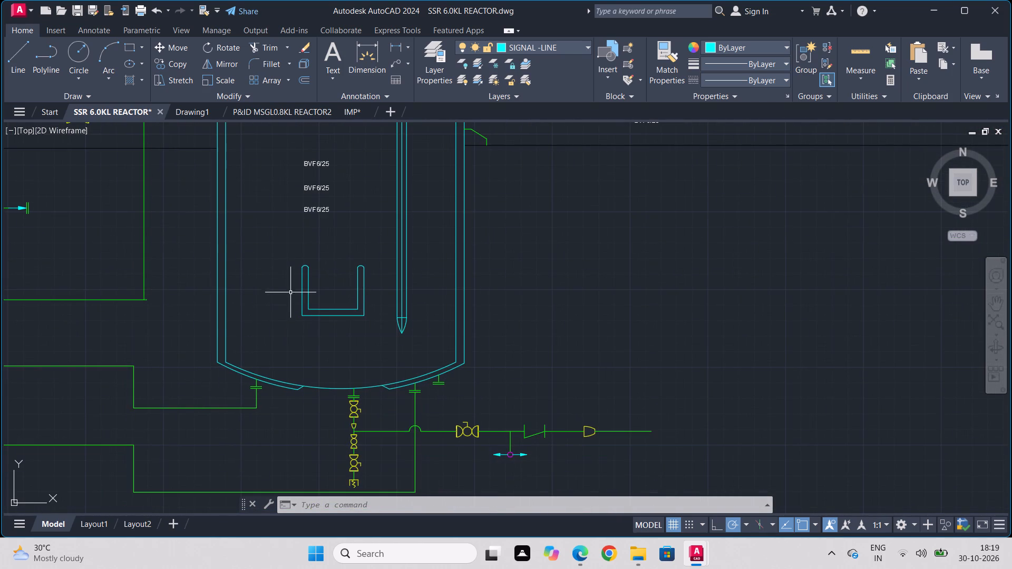
click(437, 51)
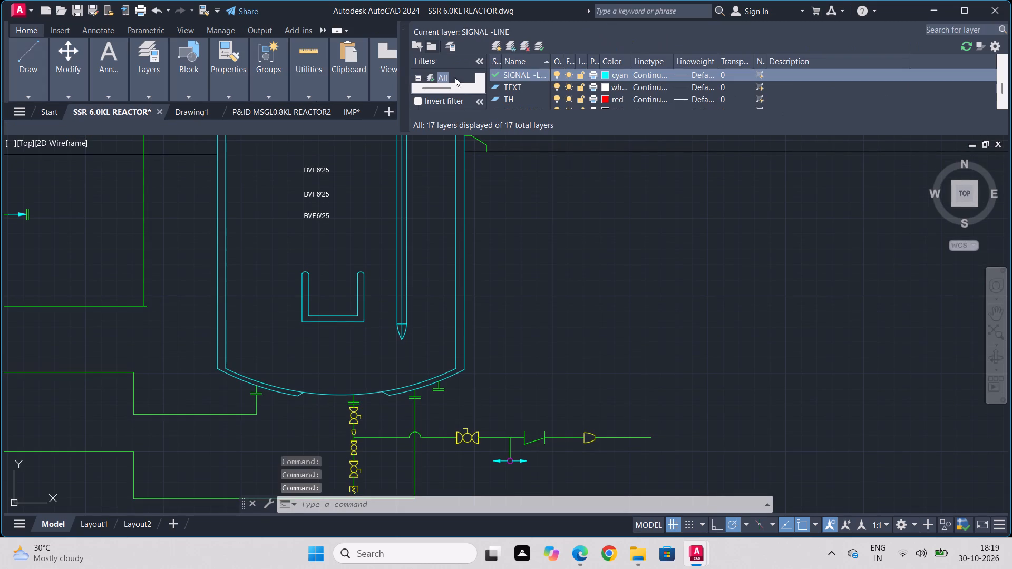
double_click(498, 89)
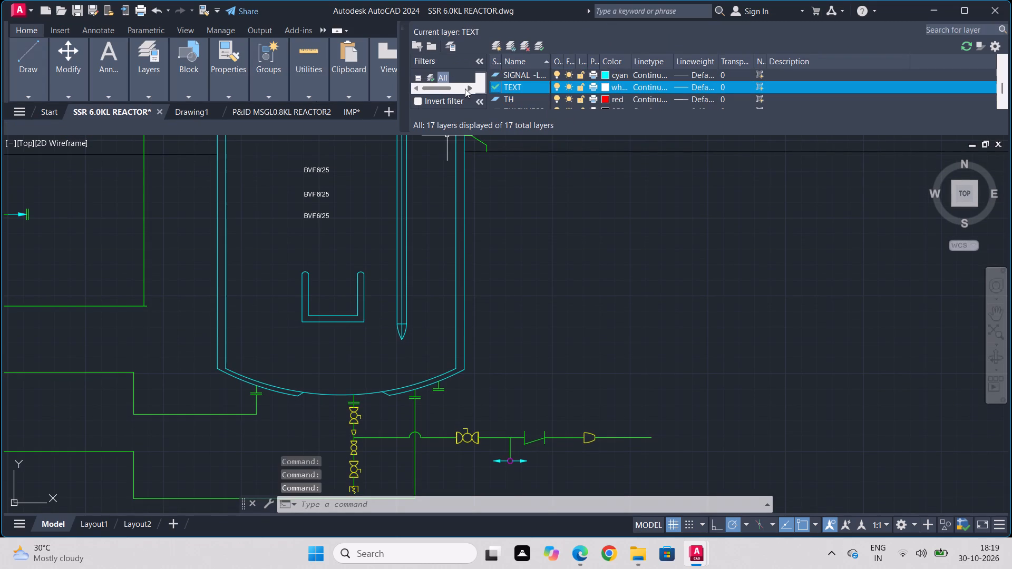
click(403, 25)
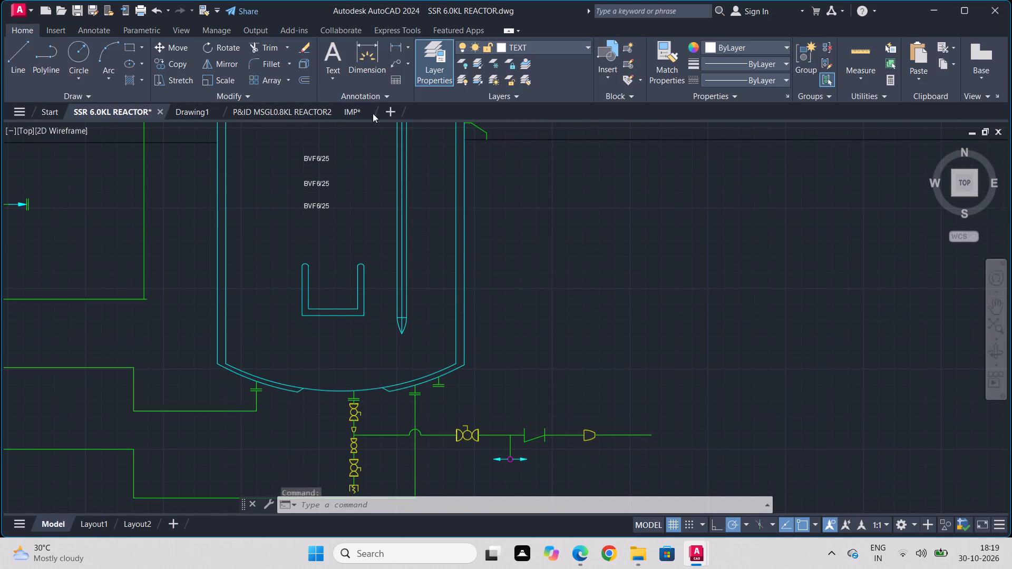
Draw a vertical line from the midpoint of the U shape's inner bottom edge up to just below the lowest BVF6/25 label.
scroll(331, 324, up, 2)
key(l)
key(Return)
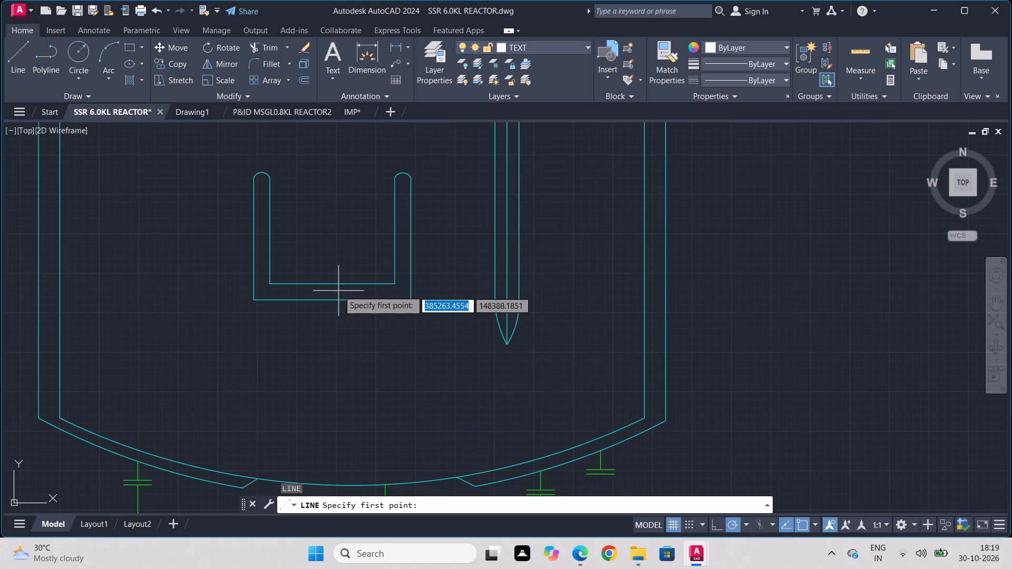
click(332, 287)
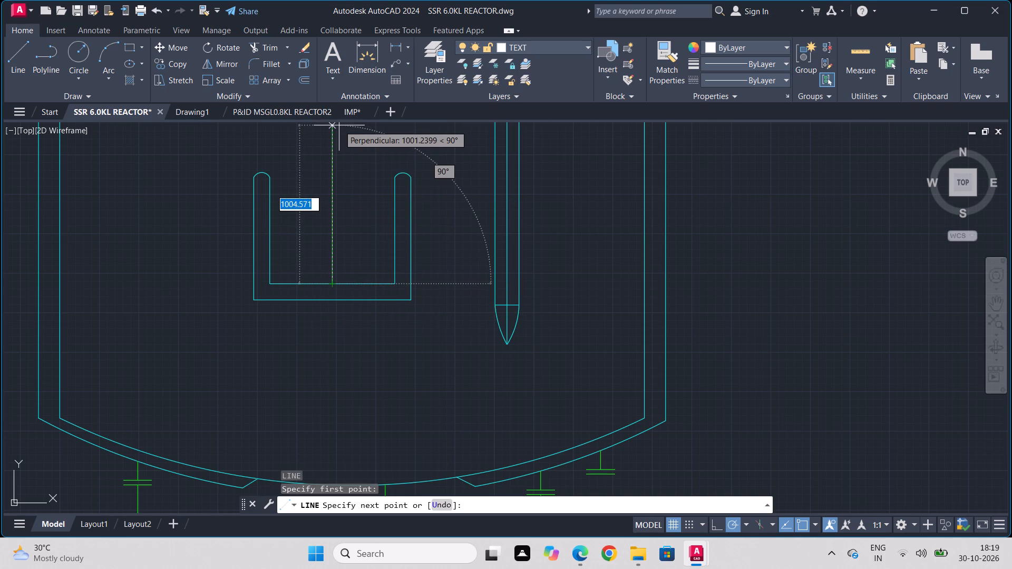
middle_drag(339, 125, 313, 281)
scroll(313, 281, down, 1)
click(309, 258)
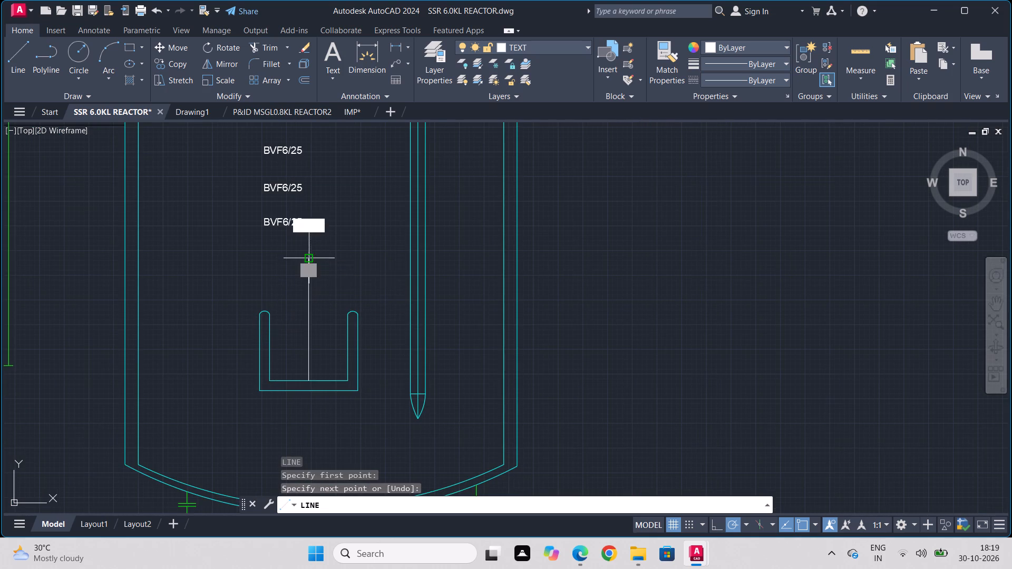
key(Escape)
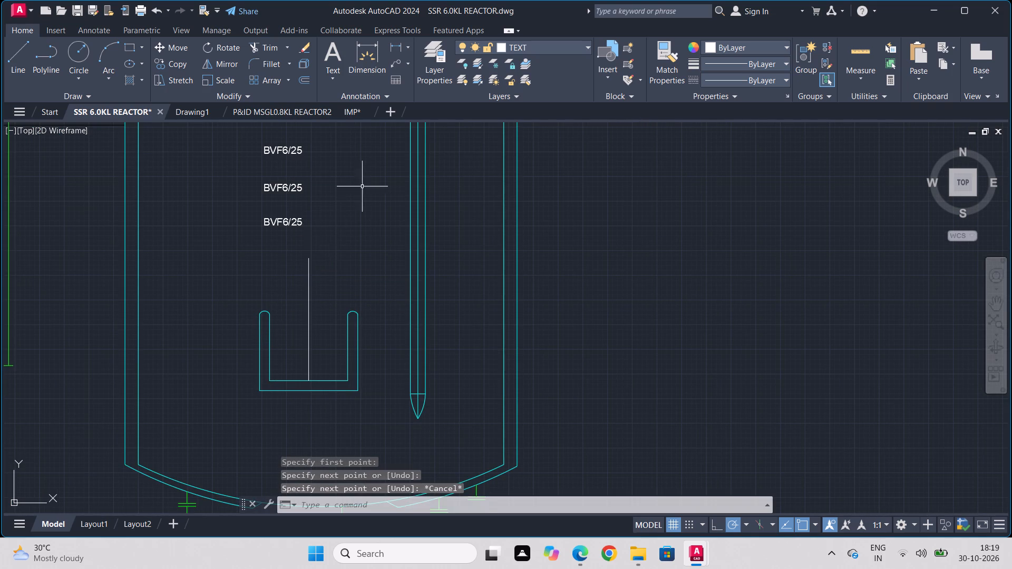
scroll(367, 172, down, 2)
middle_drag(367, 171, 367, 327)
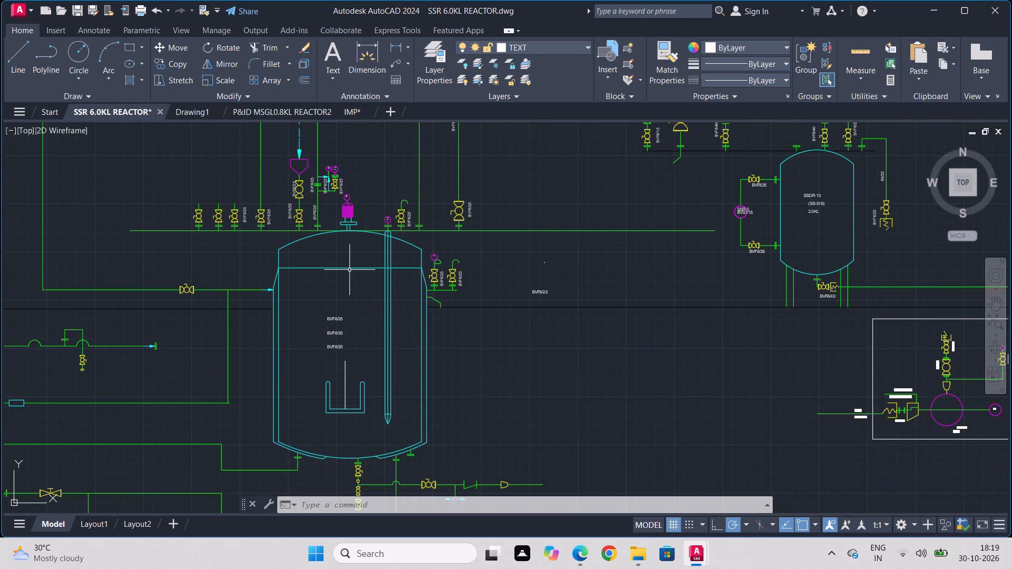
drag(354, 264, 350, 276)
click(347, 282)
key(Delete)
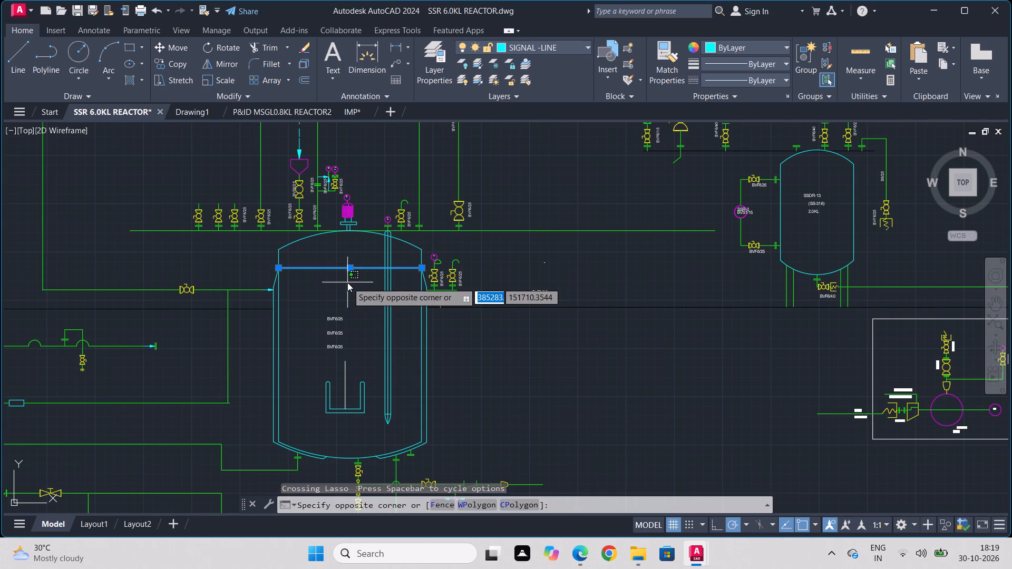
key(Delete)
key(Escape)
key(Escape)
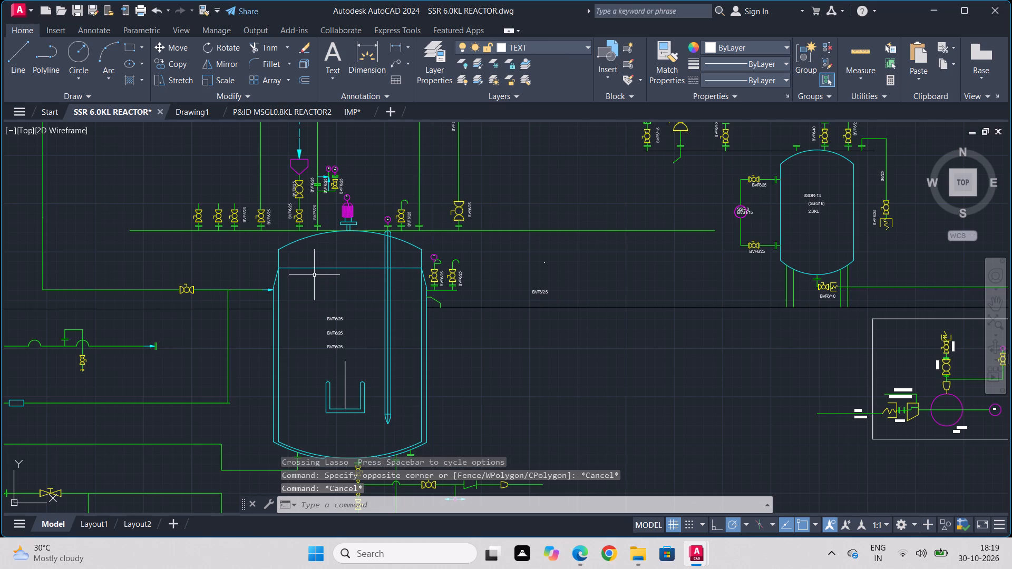
Trim away the horizontal line across the reactor below its top dome, including the pieces inside the dip pipe.
text(TR)
key(Return)
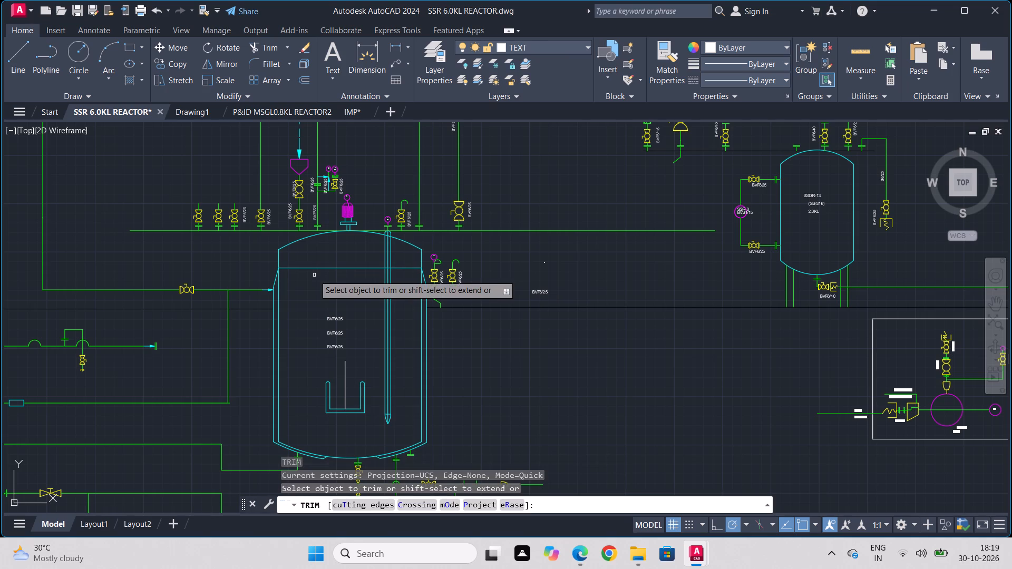
click(316, 269)
scroll(389, 266, up, 4)
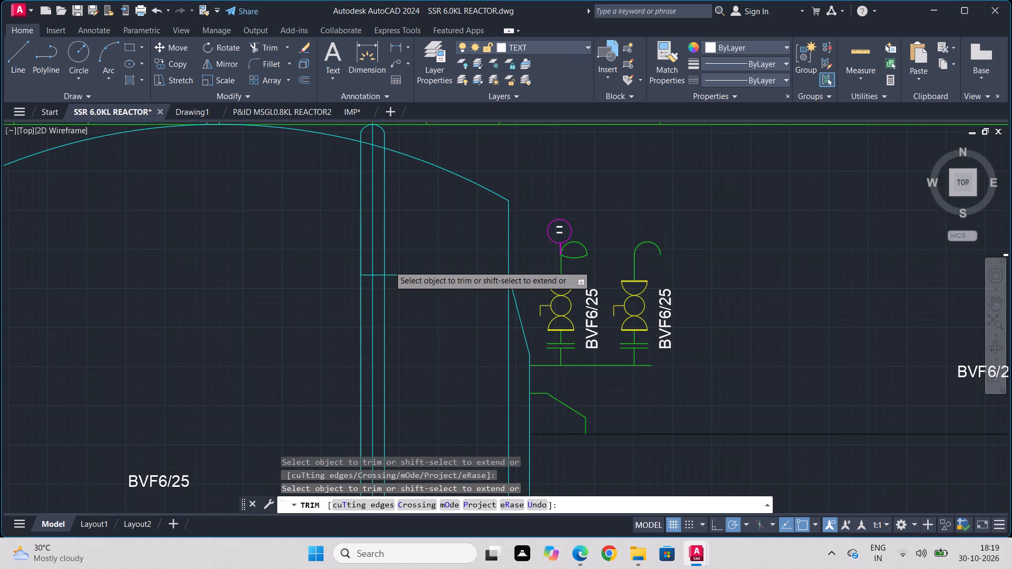
scroll(389, 266, up, 2)
drag(438, 251, 499, 449)
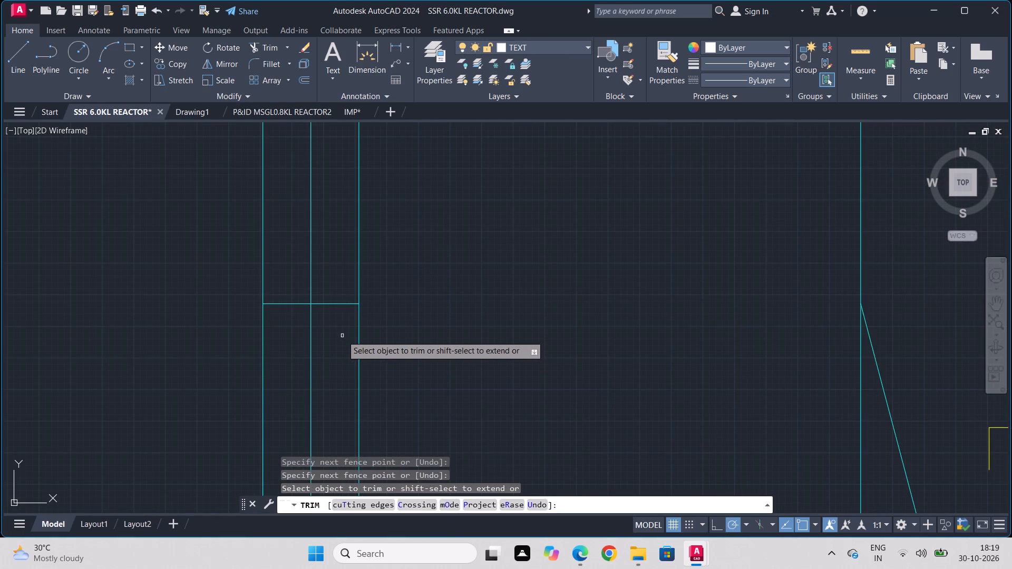
drag(342, 335, 338, 280)
drag(285, 315, 298, 254)
scroll(267, 350, down, 2)
scroll(216, 368, up, 1)
scroll(141, 375, down, 1)
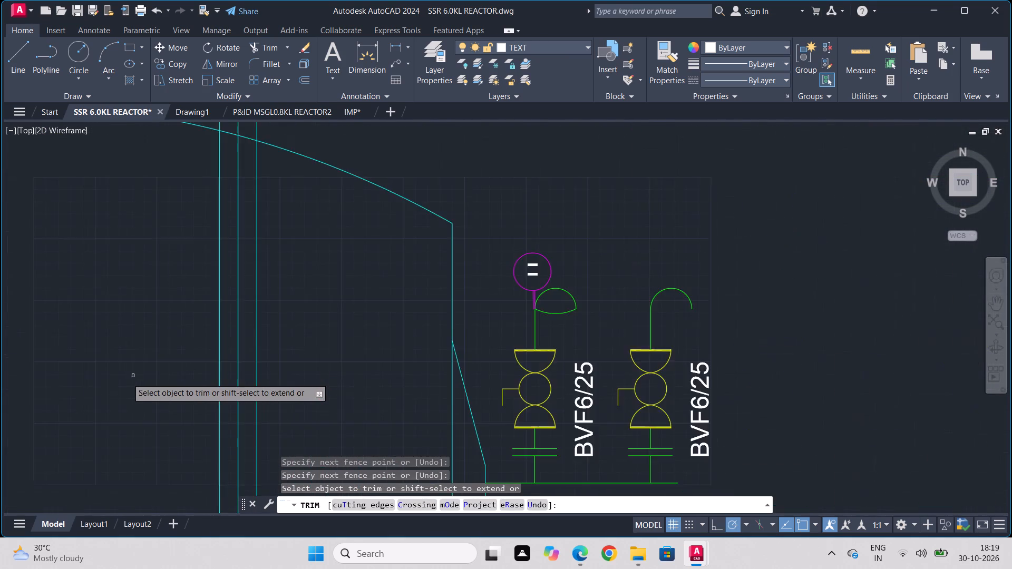
scroll(125, 379, down, 3)
middle_drag(101, 390, 365, 346)
scroll(365, 346, down, 1)
key(Escape)
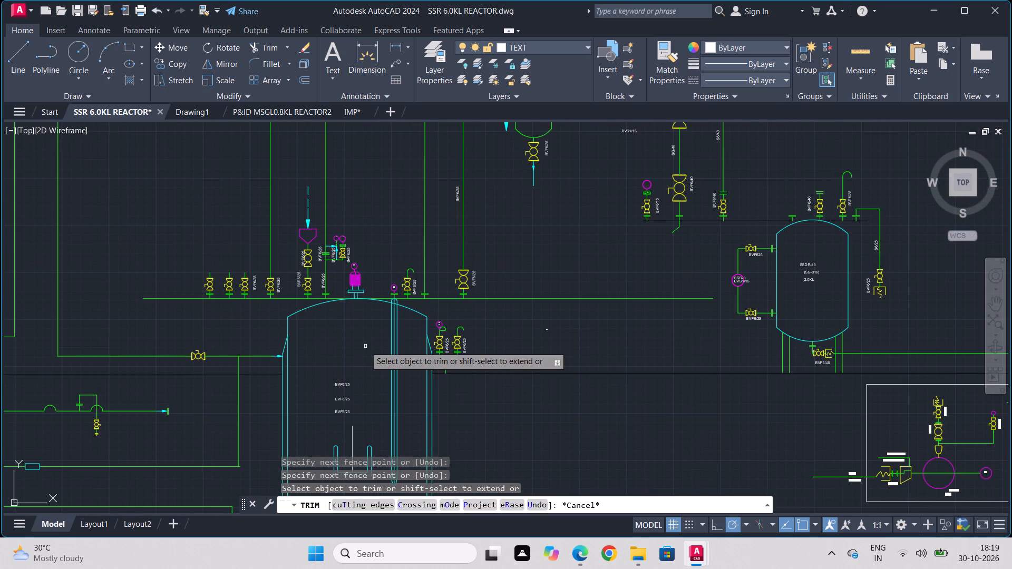
Draw a vertical agitator shaft line from the centre of the reactor's top dome down to just above the highest inner BVF6/25 label.
key(l)
key(Return)
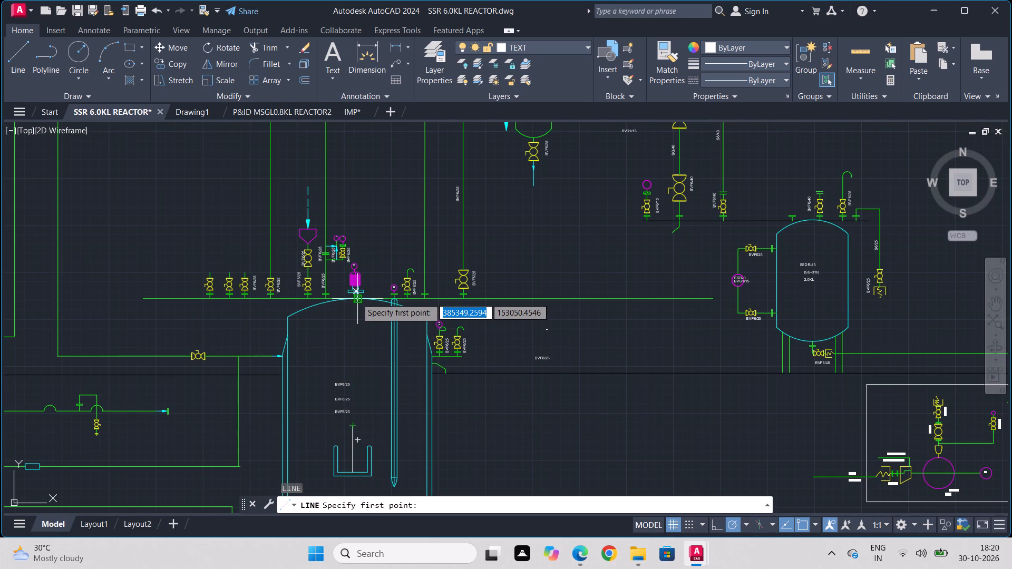
click(352, 298)
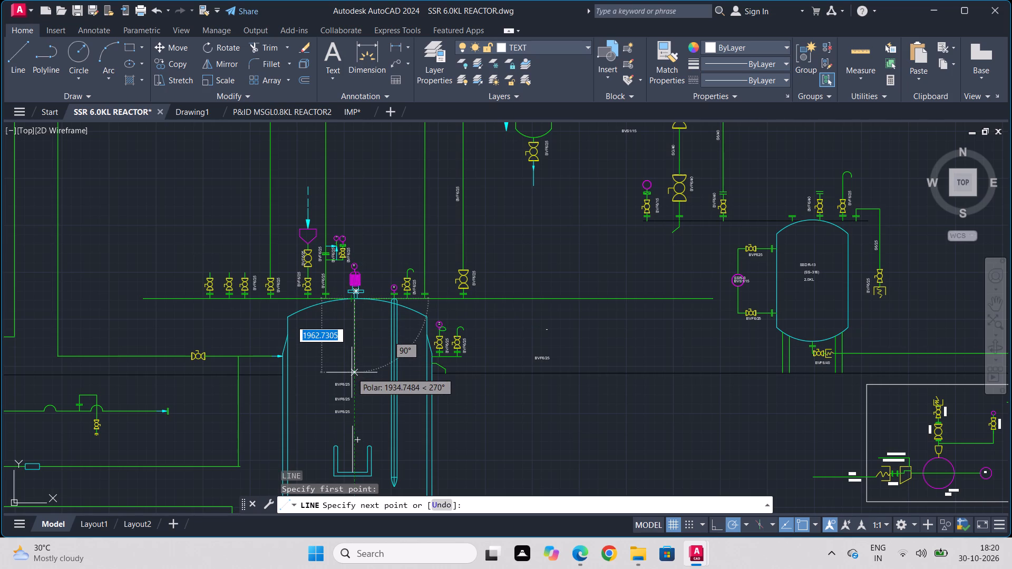
click(355, 363)
key(Escape)
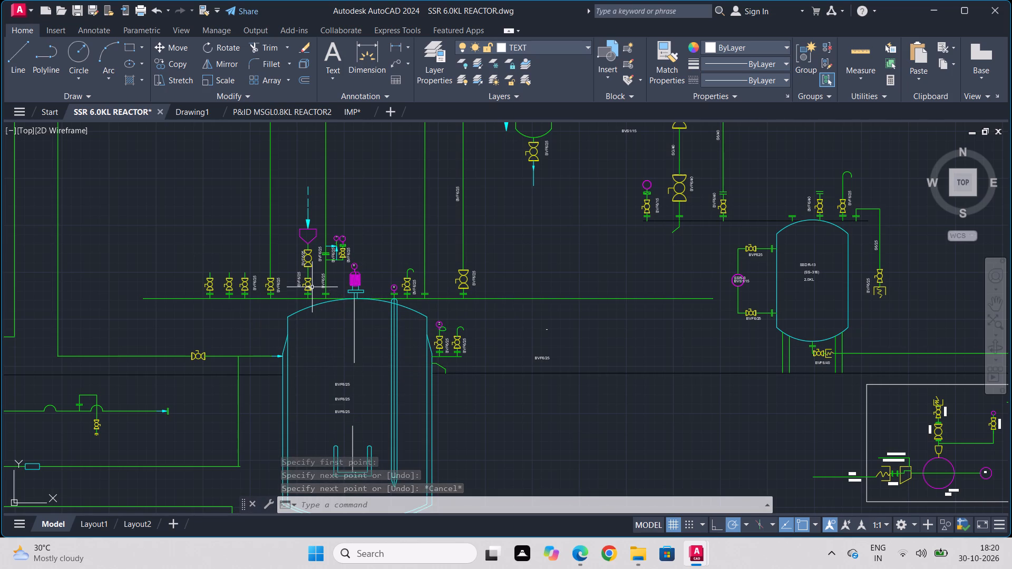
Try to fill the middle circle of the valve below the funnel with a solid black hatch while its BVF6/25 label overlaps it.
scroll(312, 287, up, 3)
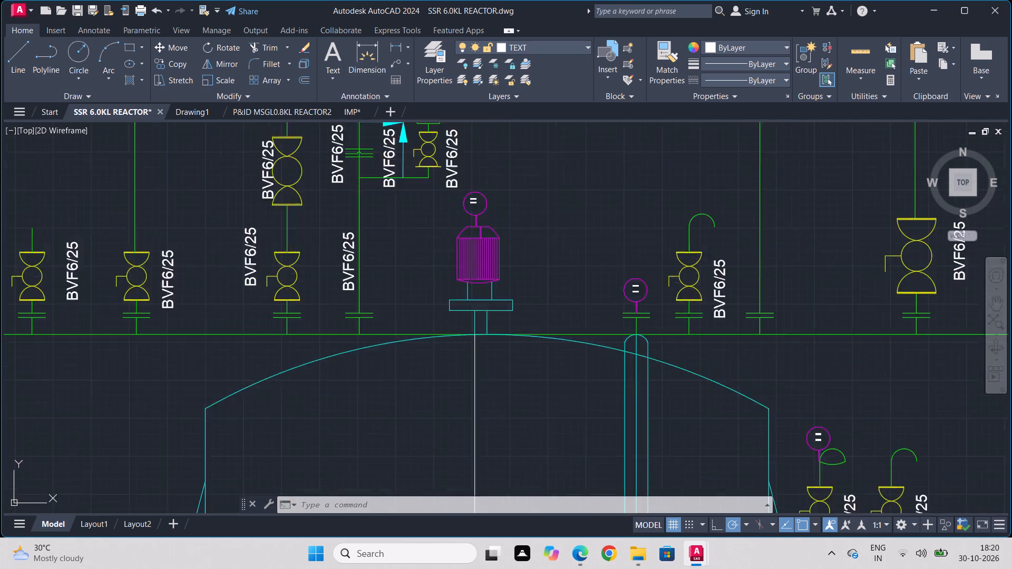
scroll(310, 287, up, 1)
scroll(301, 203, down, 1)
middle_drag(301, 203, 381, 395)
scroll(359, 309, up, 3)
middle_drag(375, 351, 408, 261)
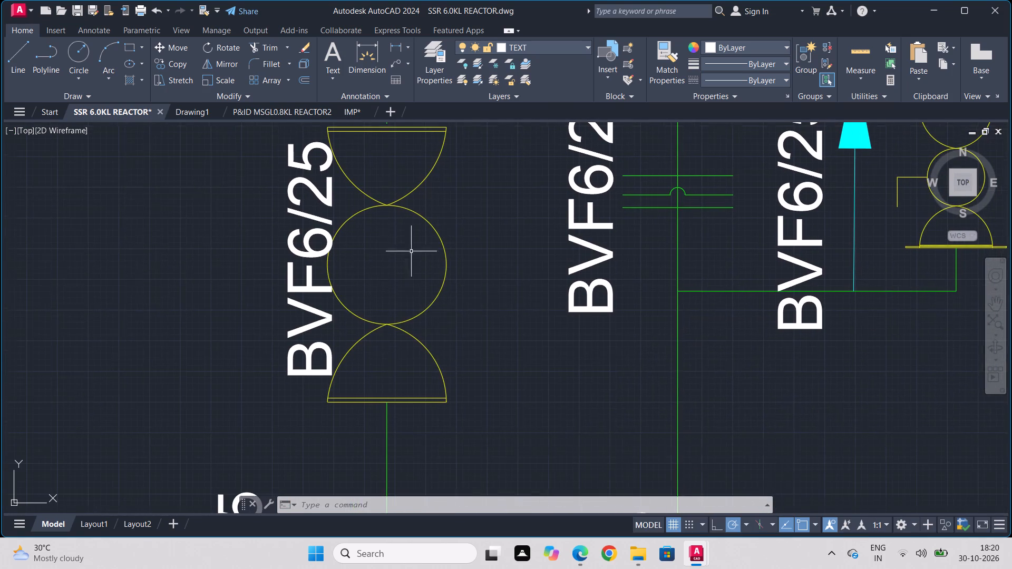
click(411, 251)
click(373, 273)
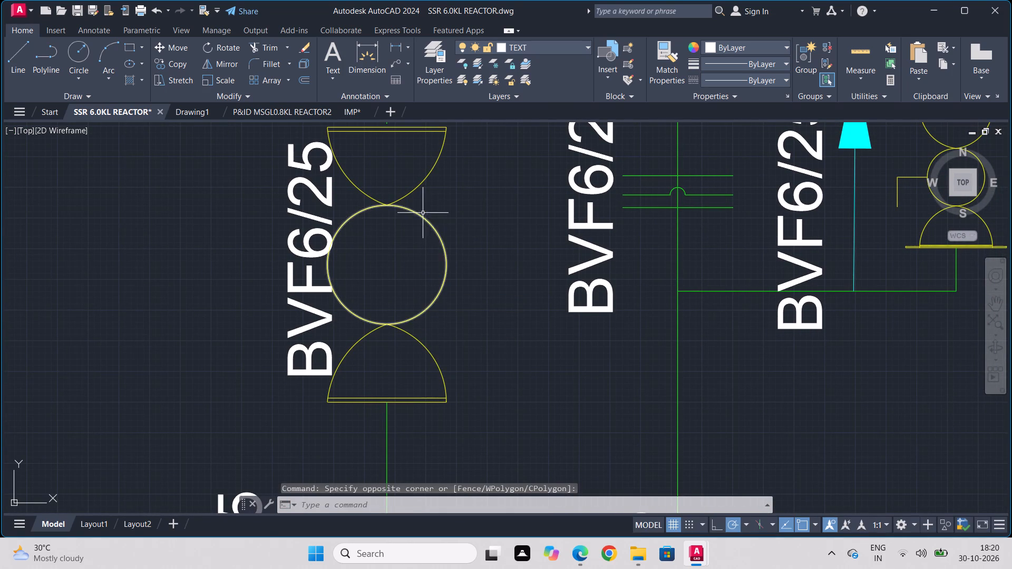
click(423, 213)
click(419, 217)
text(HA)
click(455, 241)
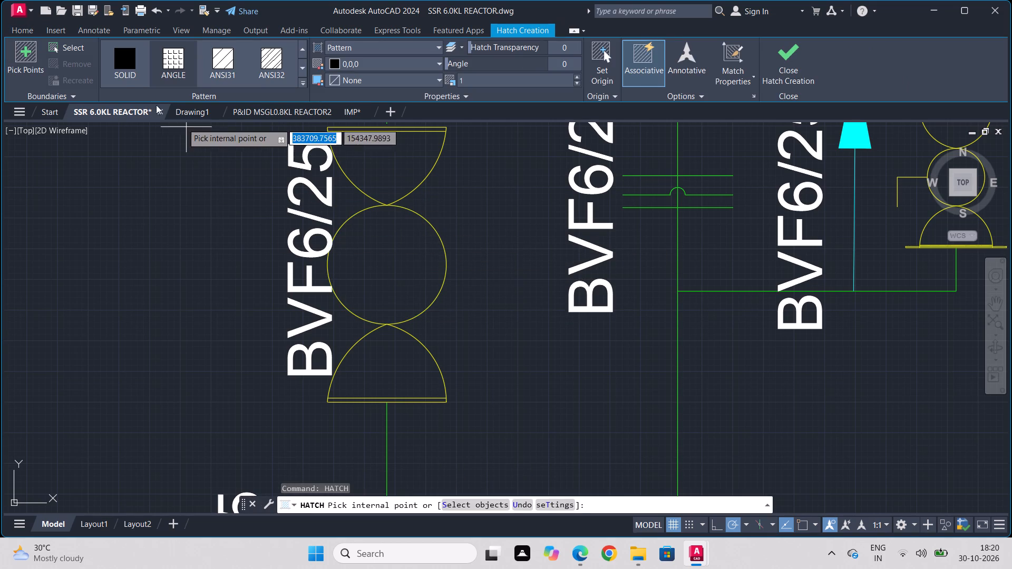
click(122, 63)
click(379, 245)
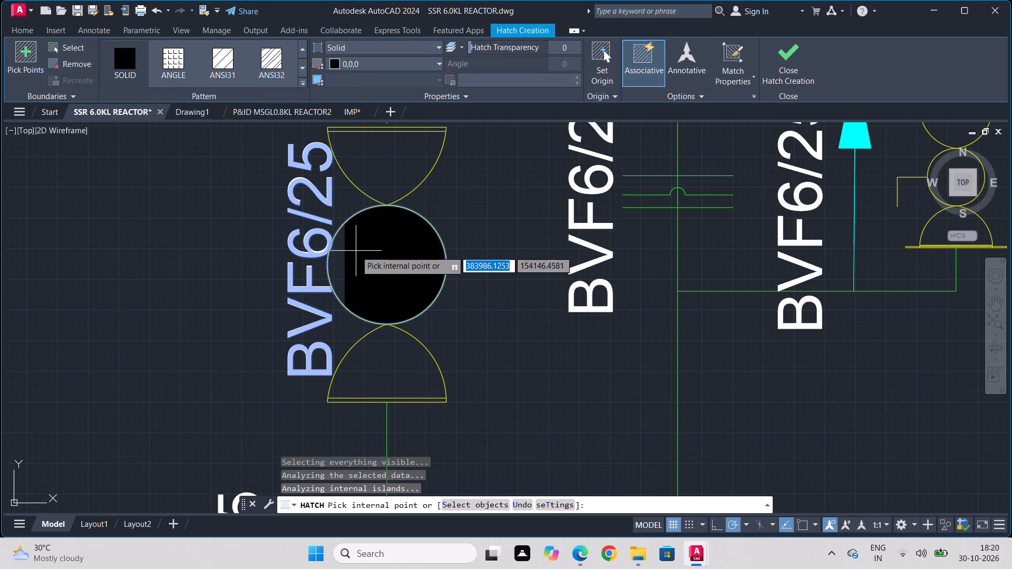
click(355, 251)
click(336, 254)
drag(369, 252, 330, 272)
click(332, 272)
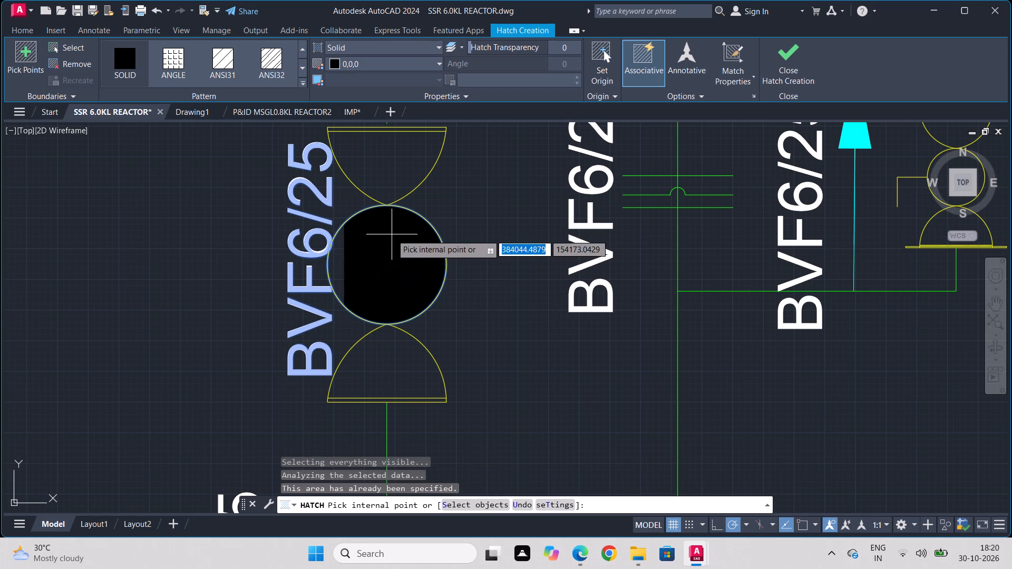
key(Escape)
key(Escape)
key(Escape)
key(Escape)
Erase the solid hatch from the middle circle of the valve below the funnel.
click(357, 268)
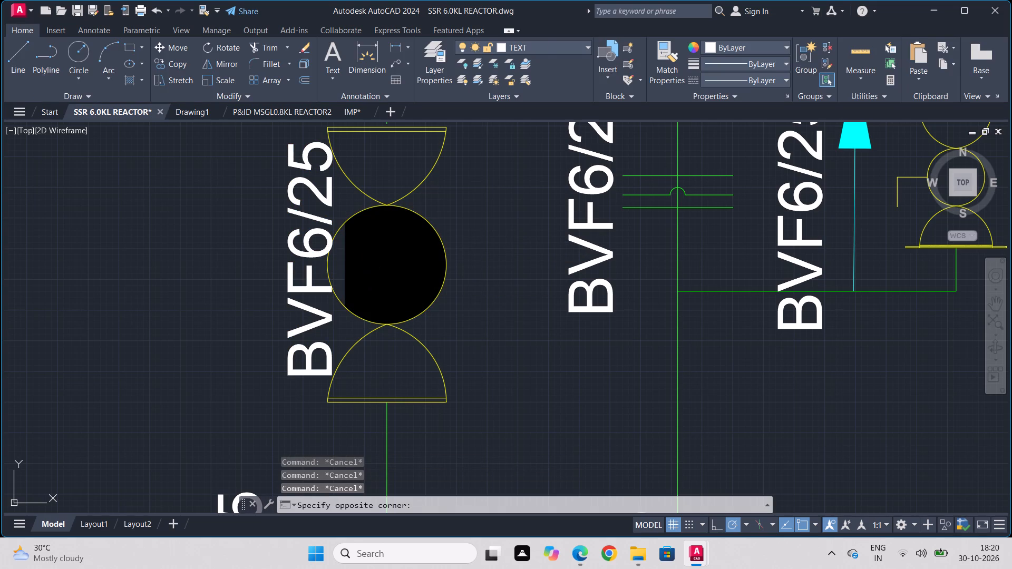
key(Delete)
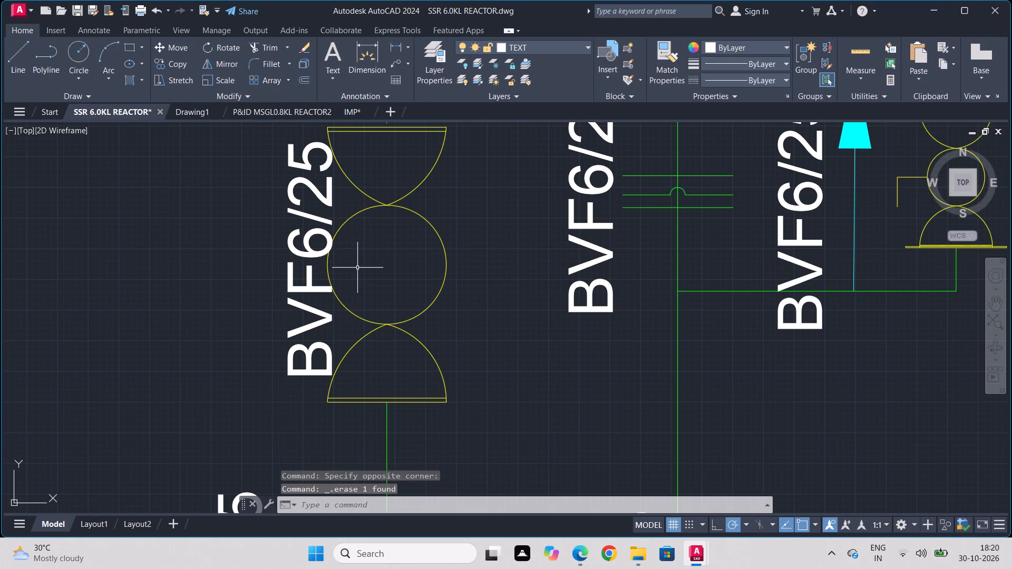
Move the BVF6/25 label of the valve below the funnel leftward, clear of the valve symbol.
click(315, 225)
click(268, 287)
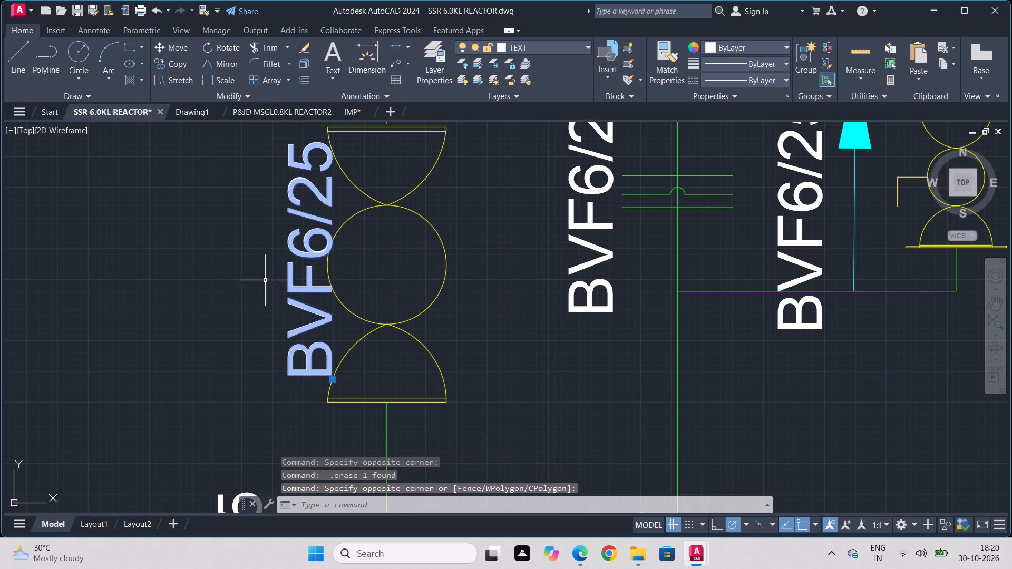
click(165, 67)
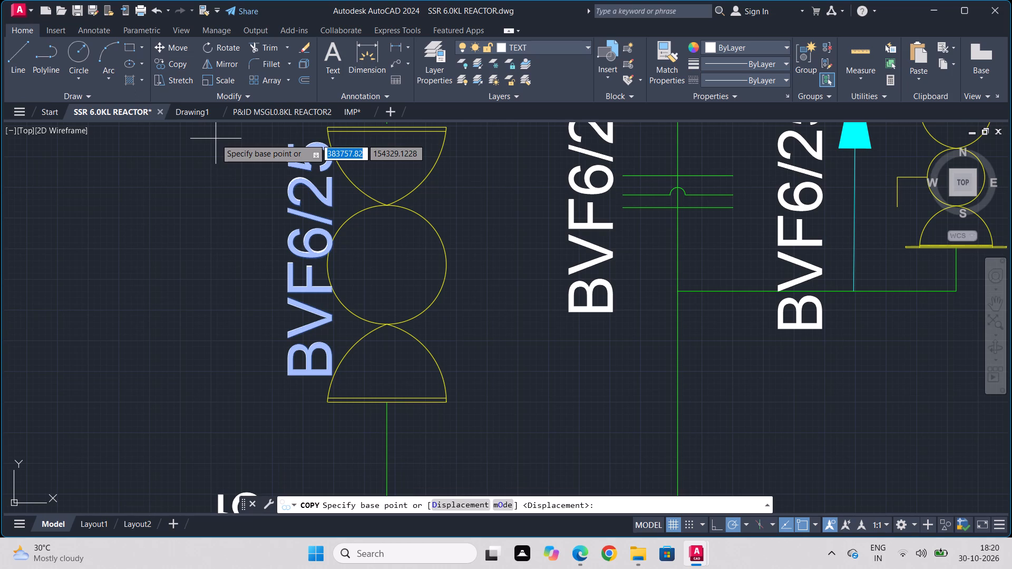
key(Escape)
click(296, 252)
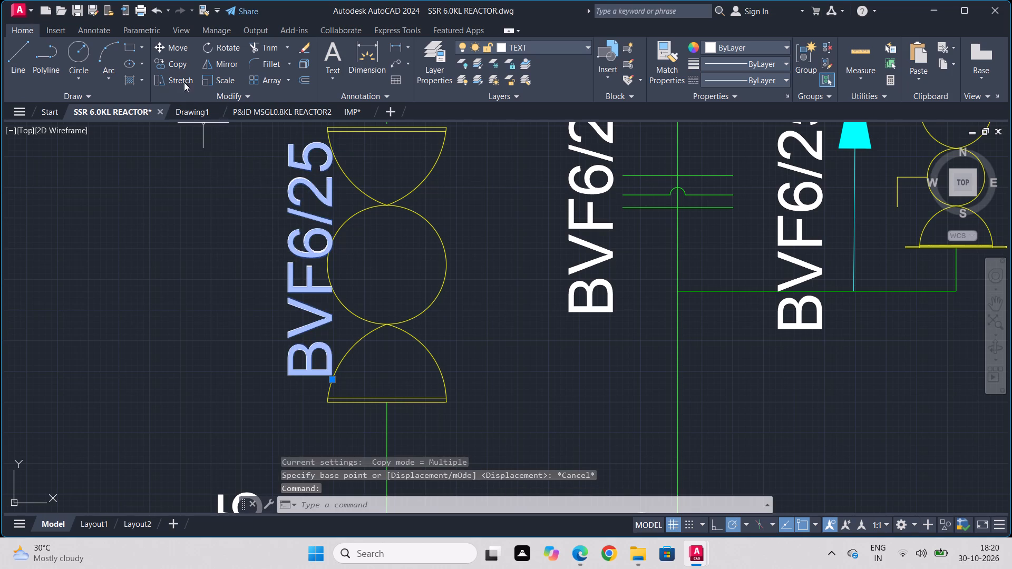
click(172, 43)
click(303, 242)
click(262, 254)
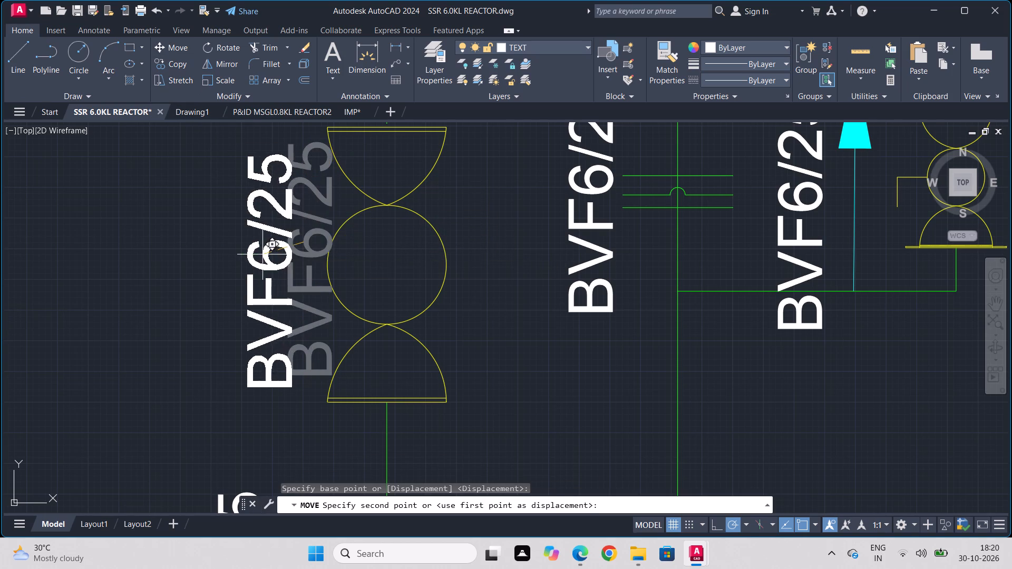
Fill the middle circle of the valve below the funnel with a solid hatch in colour 0,0,0.
click(421, 254)
click(369, 279)
drag(465, 246, 414, 264)
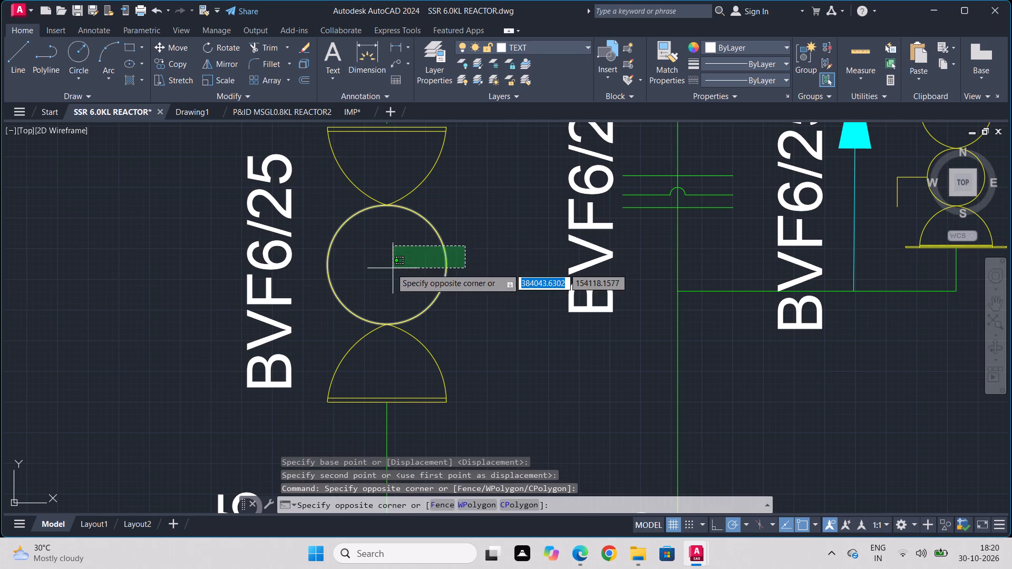
click(391, 268)
text(HA)
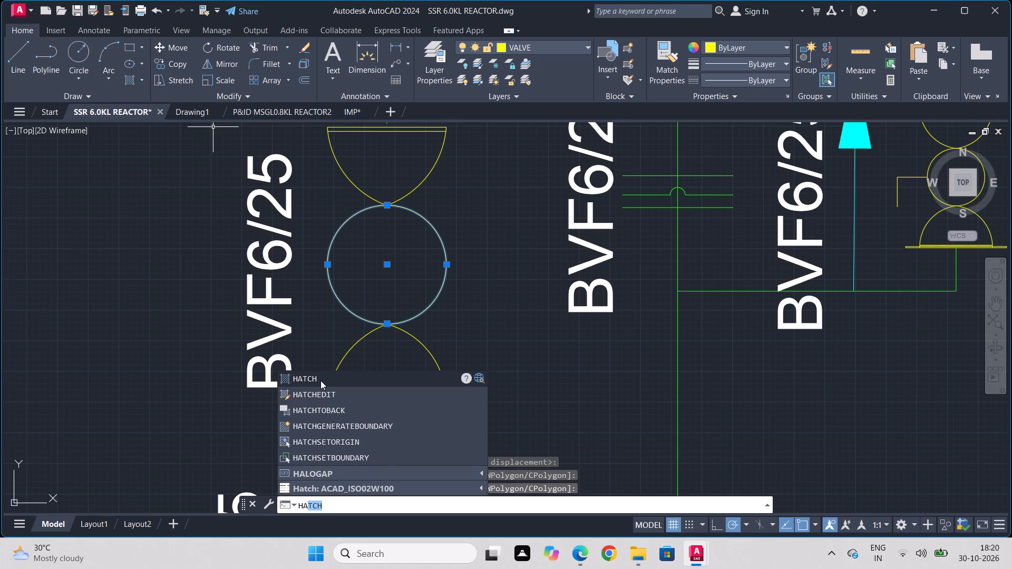
click(320, 380)
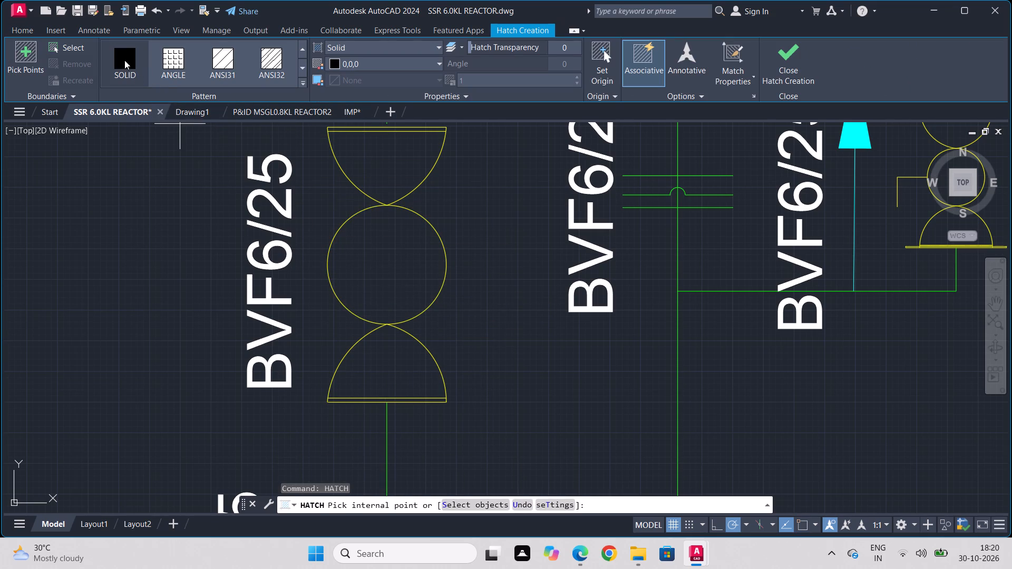
click(119, 58)
click(398, 250)
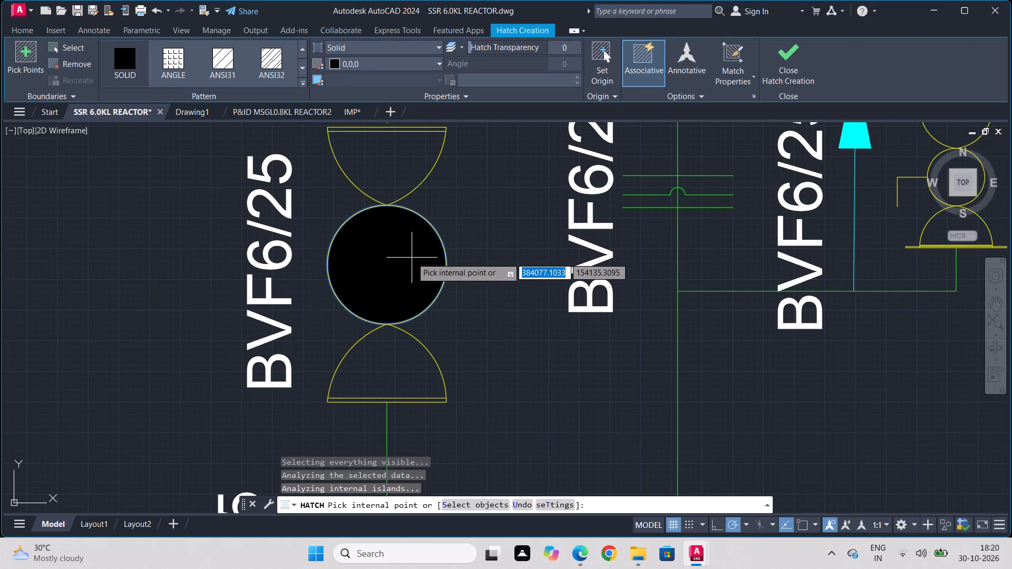
click(793, 65)
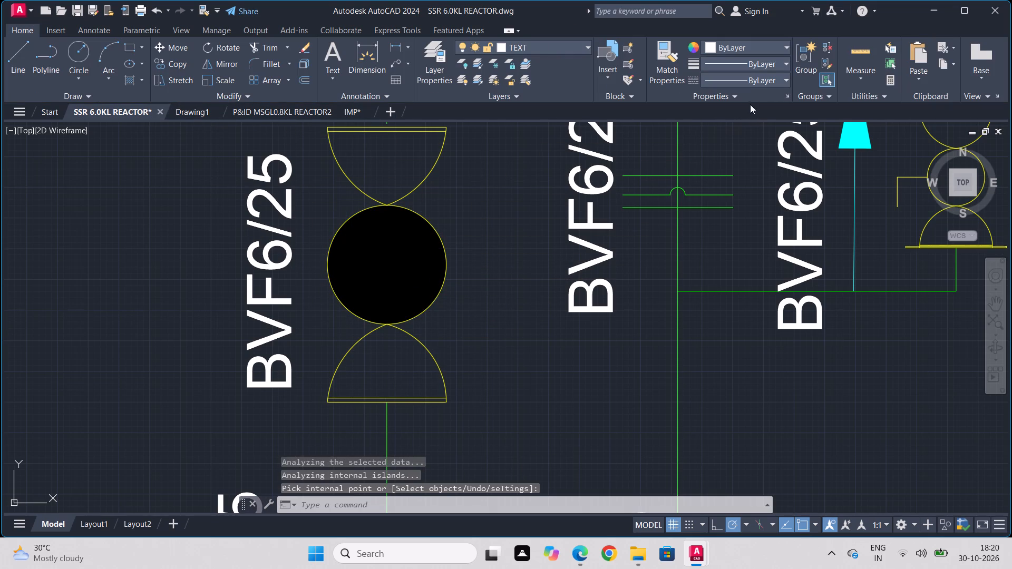
Fill the narrow flange strips at the top and bottom of the same valve with a solid hatch in colour 0,0,0.
middle_drag(382, 173, 376, 261)
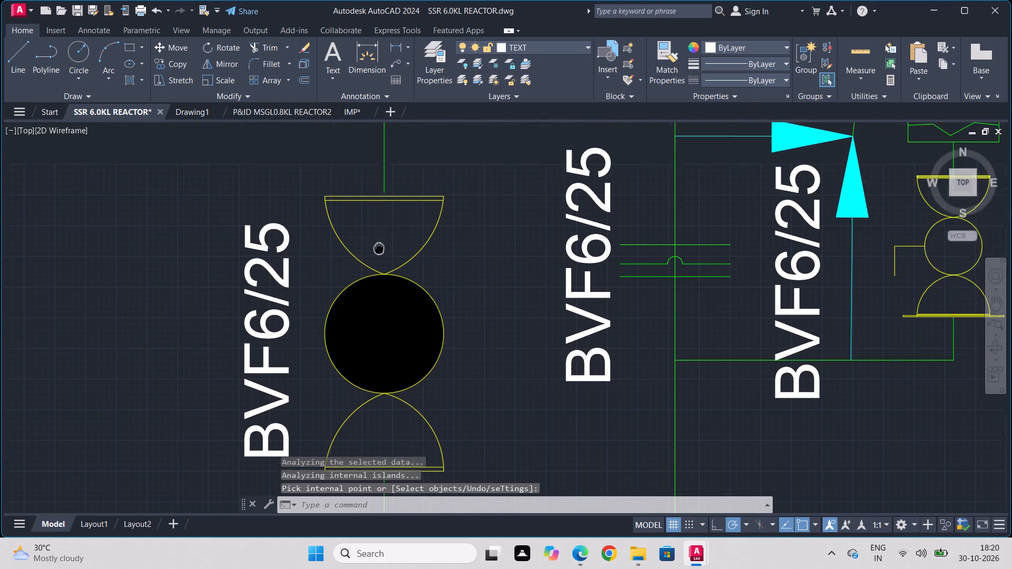
middle_drag(376, 261, 376, 264)
scroll(378, 221, up, 4)
click(381, 209)
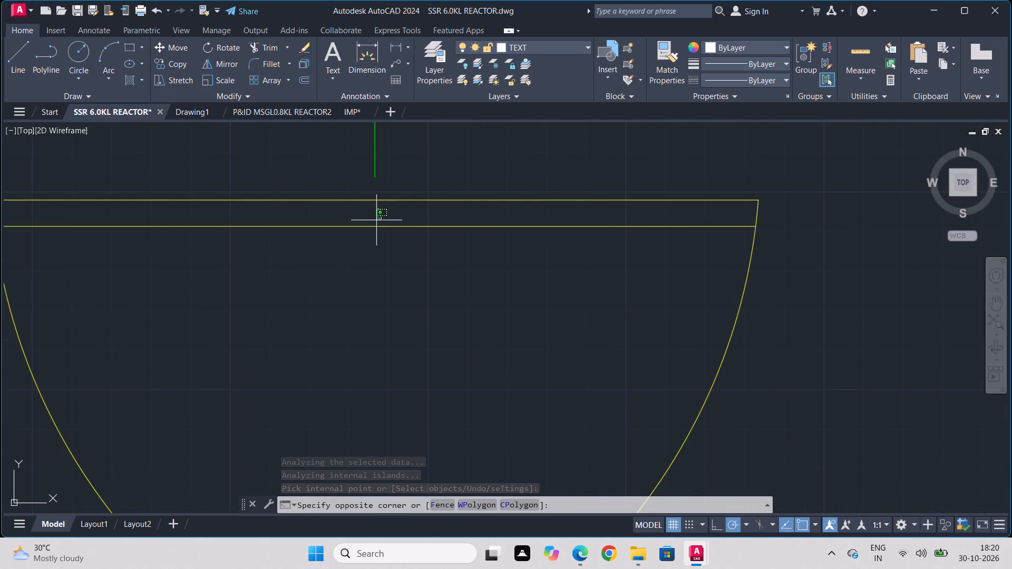
click(376, 220)
click(384, 201)
click(369, 234)
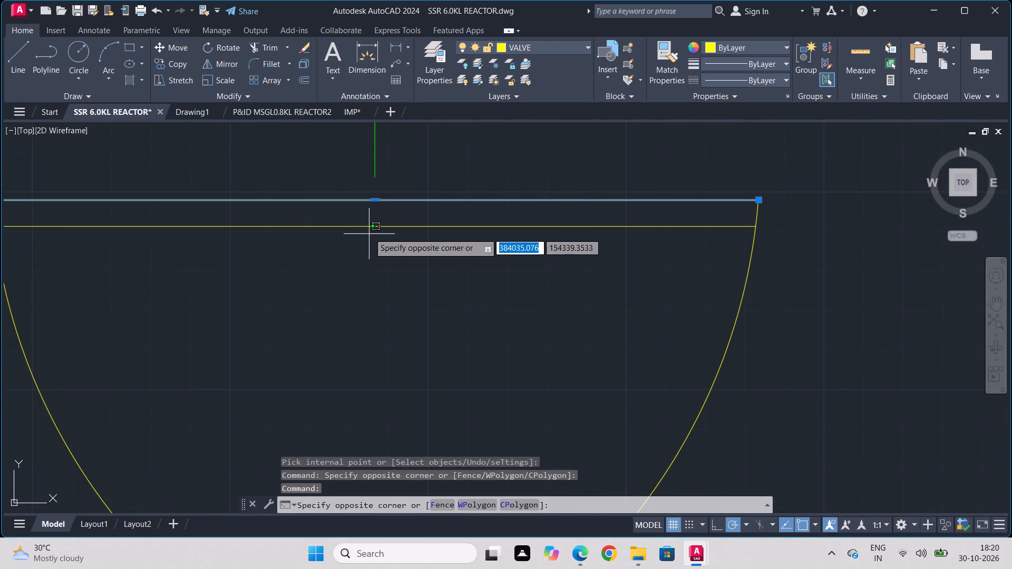
click(371, 229)
click(371, 224)
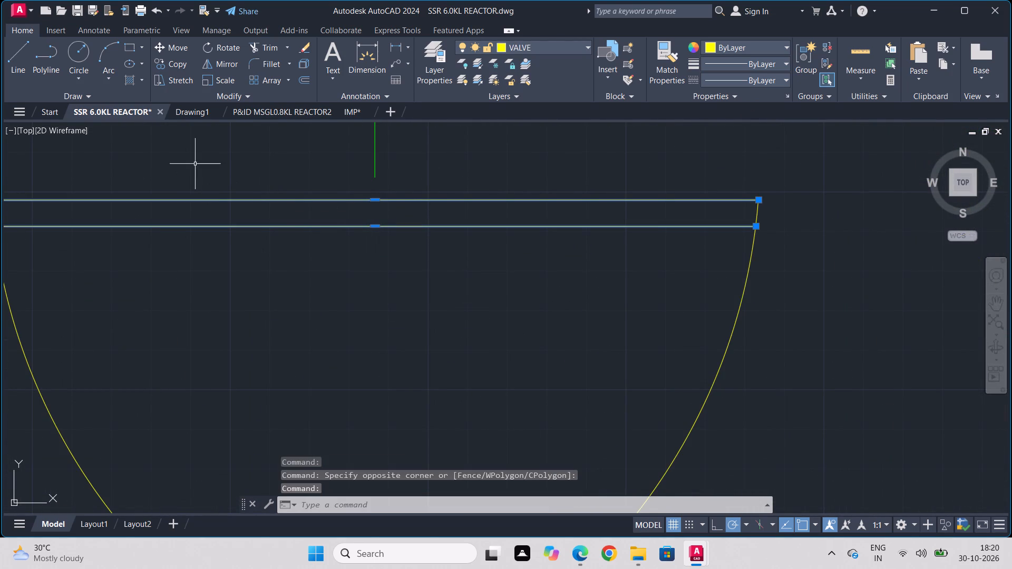
text(HA)
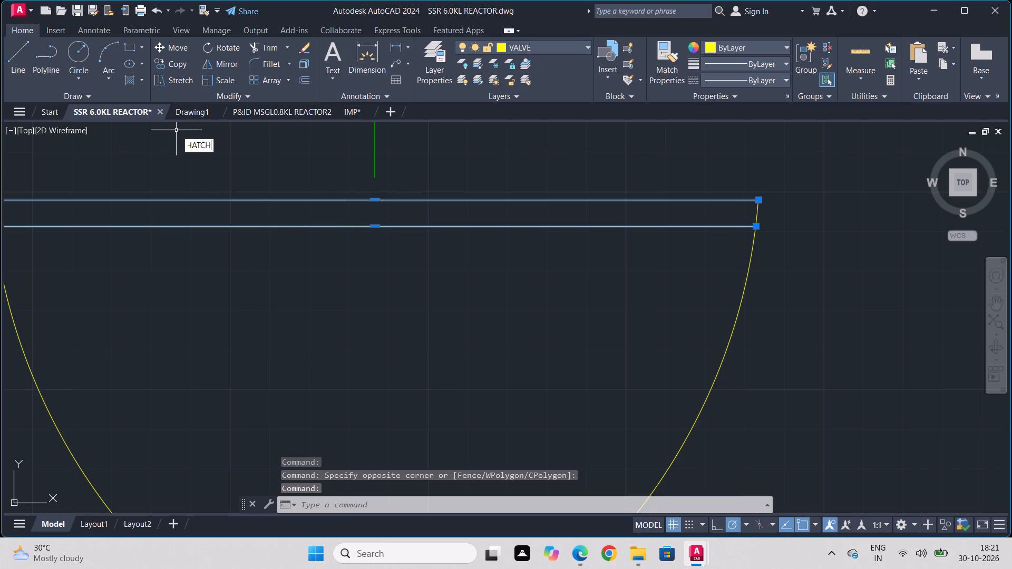
click(214, 153)
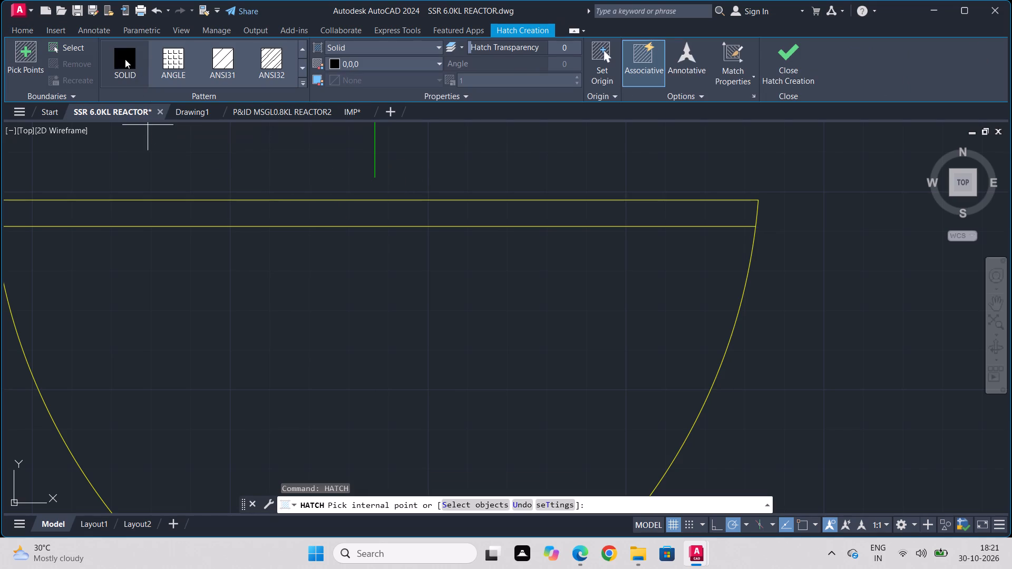
click(125, 59)
click(238, 218)
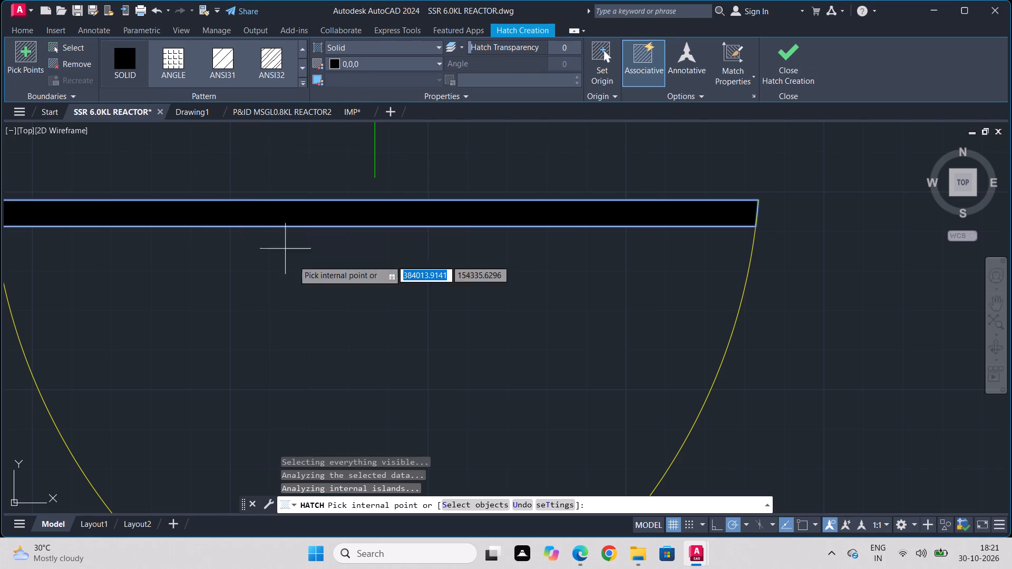
scroll(324, 319, down, 3)
middle_drag(336, 341, 352, 152)
middle_drag(349, 357, 355, 176)
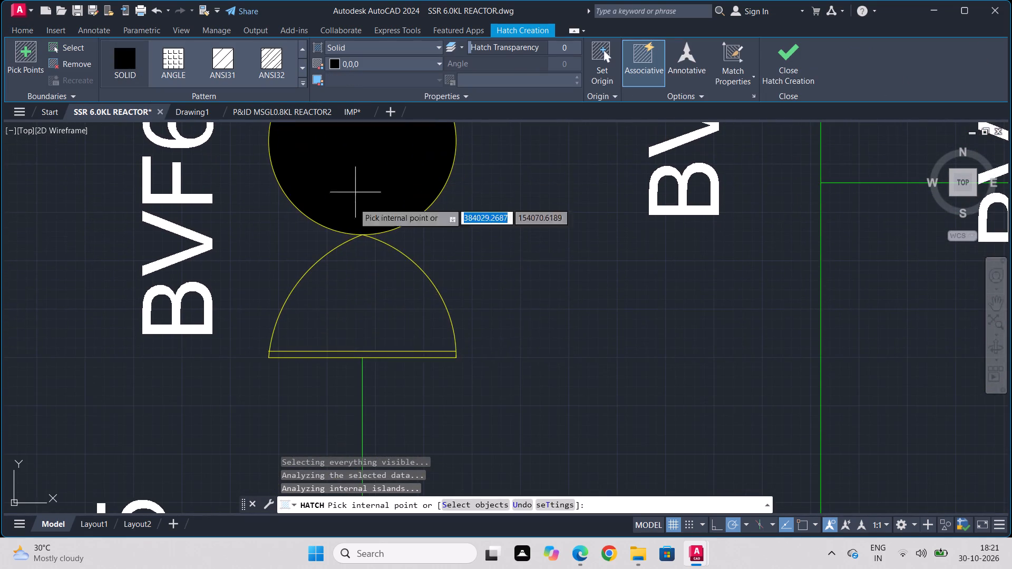
scroll(344, 362, up, 4)
click(342, 306)
scroll(320, 385, down, 1)
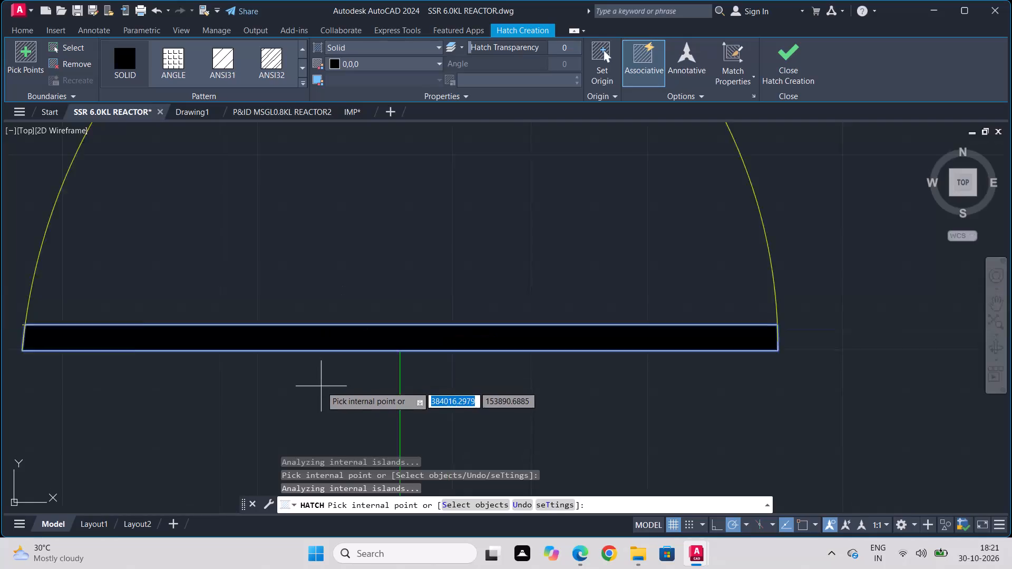
scroll(321, 386, down, 2)
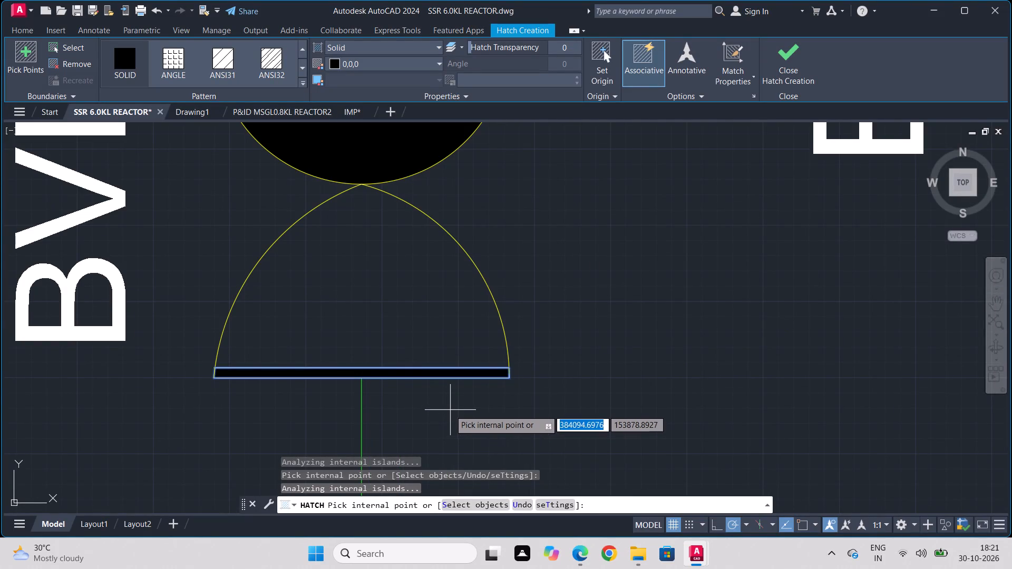
scroll(364, 388, down, 2)
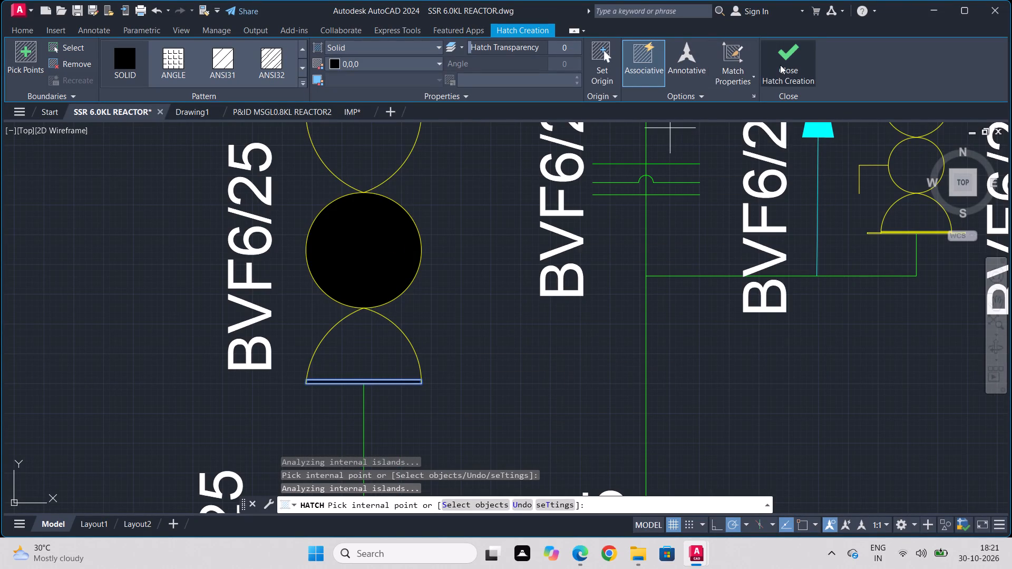
click(780, 65)
Stretch the lower end of the green process line above the valve down to the midpoint of the valve's top edge.
middle_drag(436, 176, 466, 376)
middle_drag(447, 291, 484, 435)
middle_drag(457, 426, 497, 239)
scroll(473, 266, up, 4)
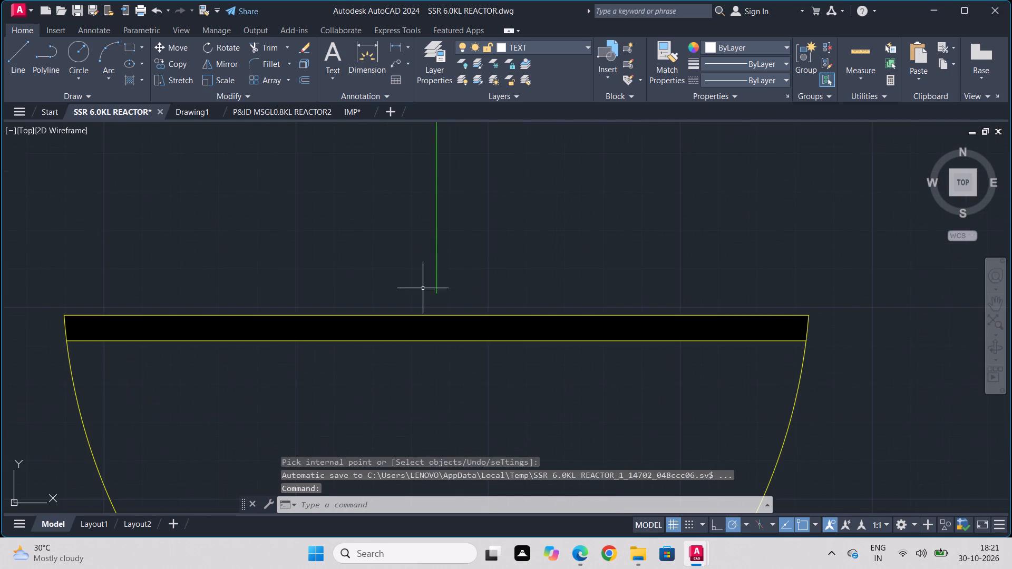
click(436, 281)
click(437, 292)
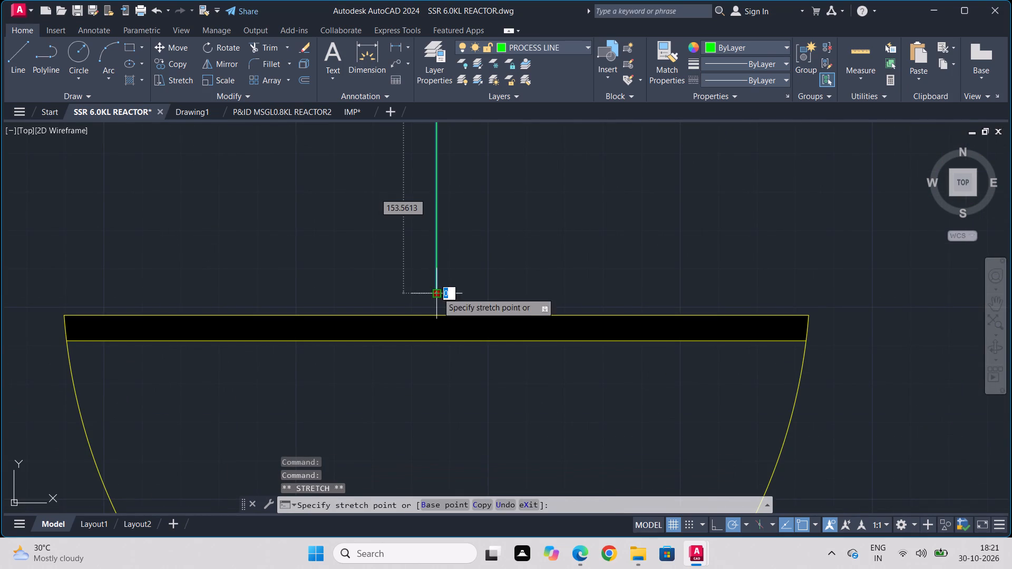
click(439, 315)
key(Escape)
scroll(439, 316, down, 3)
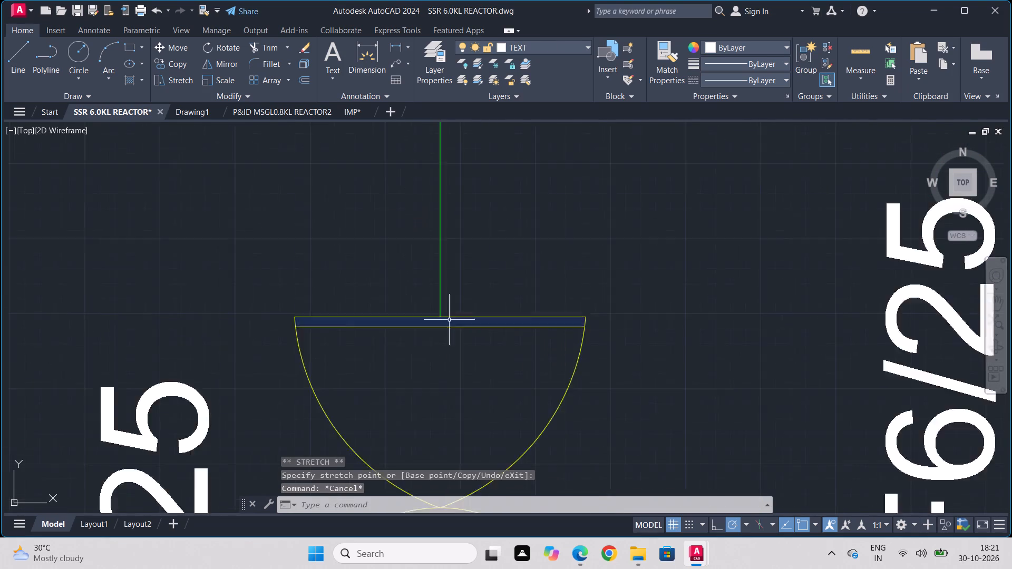
scroll(517, 286, down, 5)
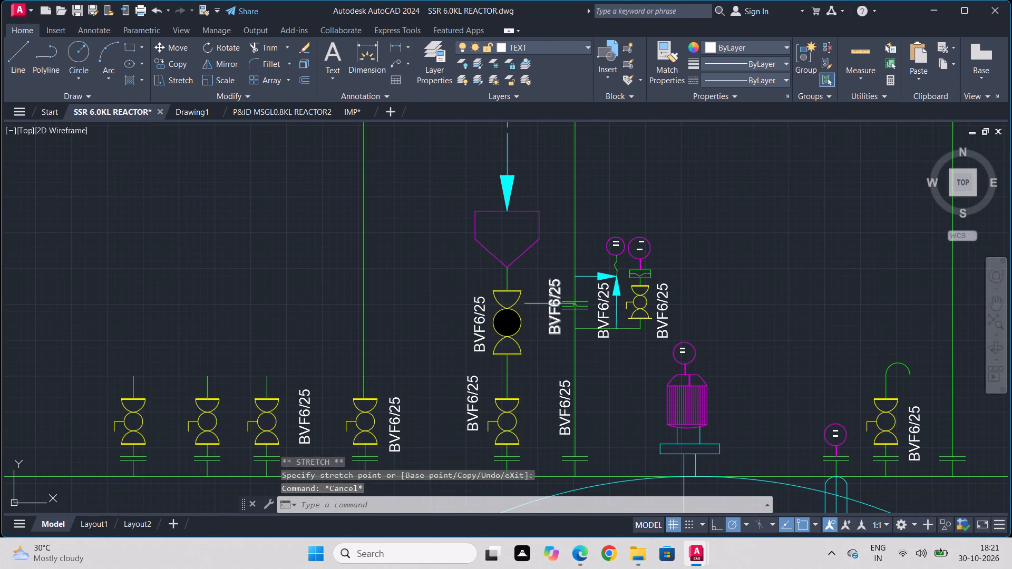
Scale down the BVF6/25 label beside the cyan upward arrow on the small instrument branch above the reactor.
scroll(544, 325, down, 1)
middle_drag(616, 314, 526, 244)
scroll(490, 265, up, 4)
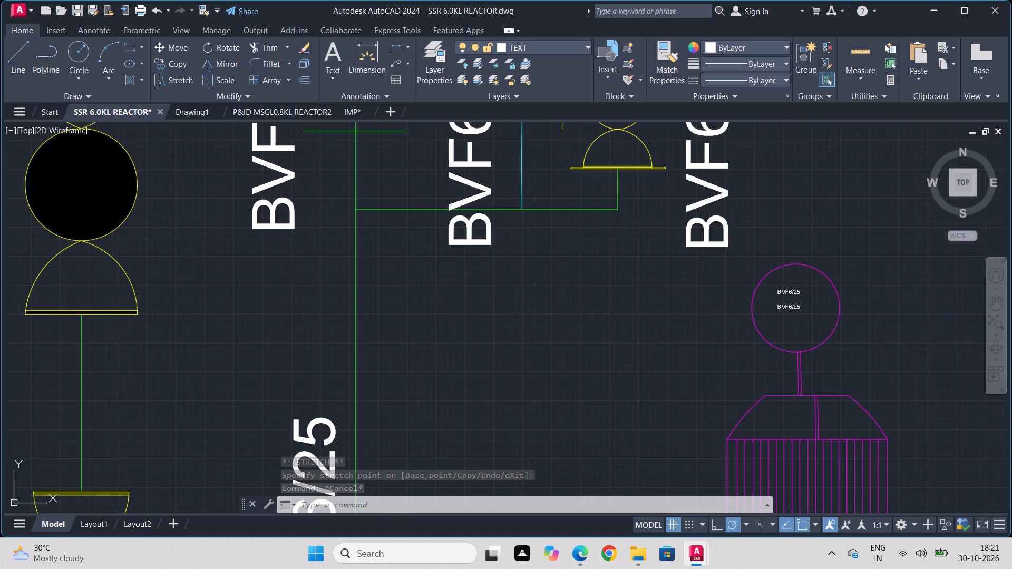
click(477, 226)
click(446, 256)
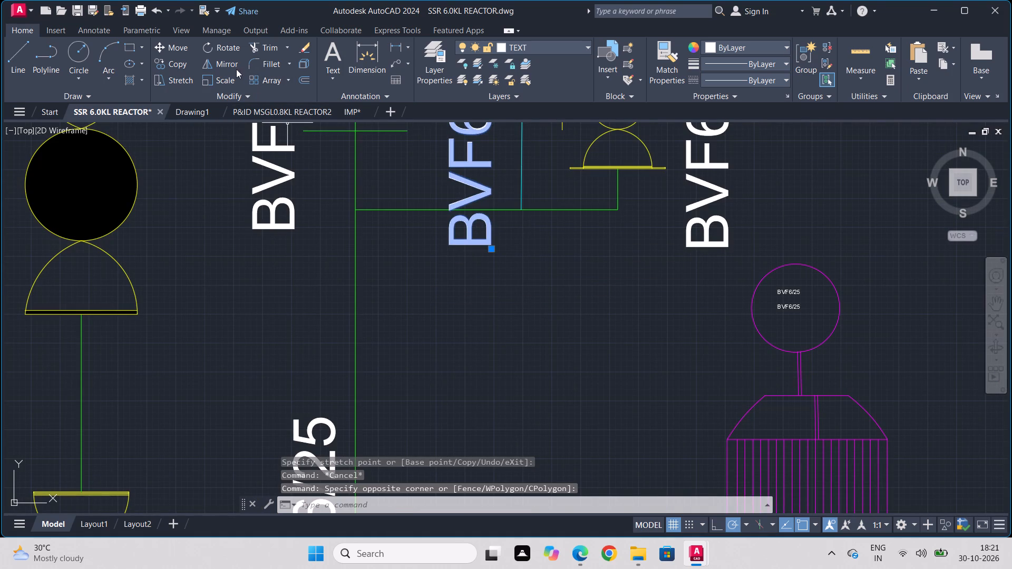
click(226, 80)
click(475, 252)
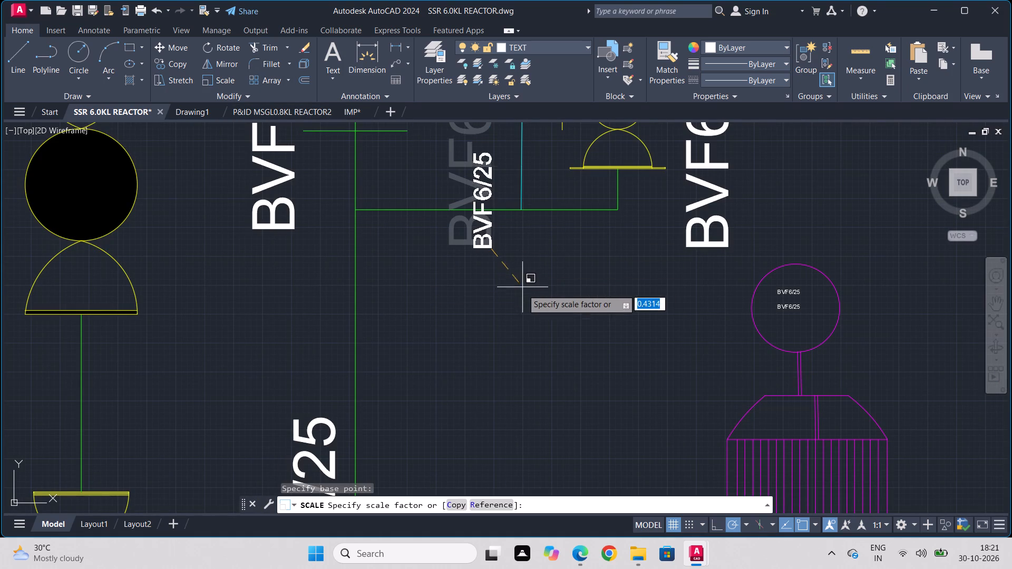
click(524, 301)
Move the reduced BVF6/25 label up and over, close beside the vertical line of the cyan upward arrow.
click(477, 243)
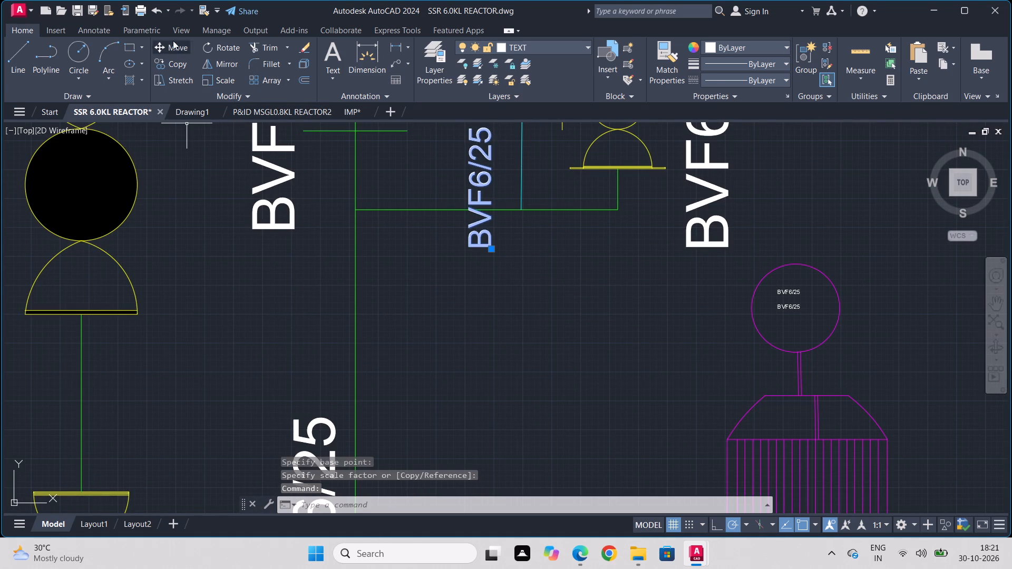
click(174, 34)
click(20, 32)
click(470, 252)
click(476, 245)
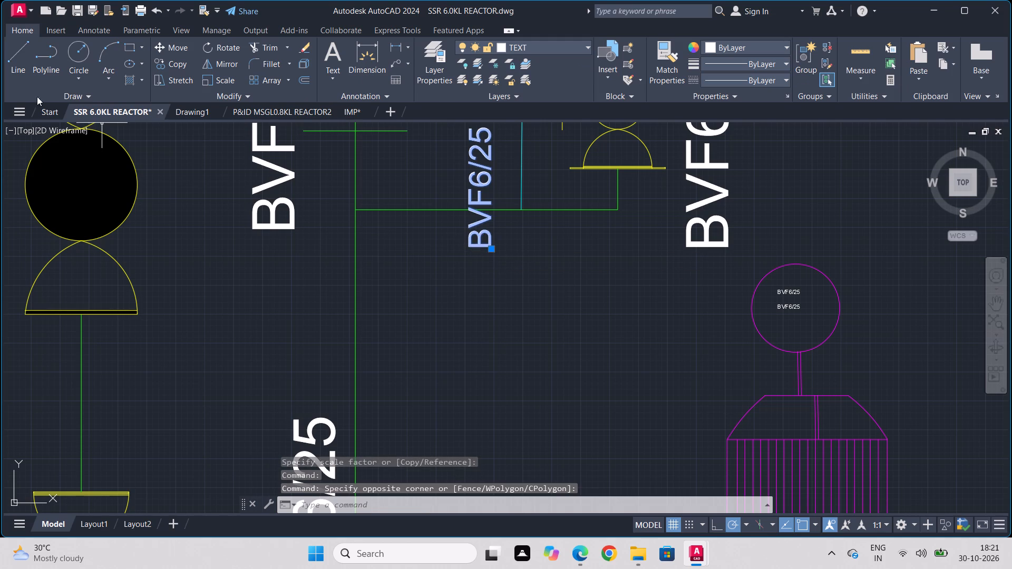
click(176, 50)
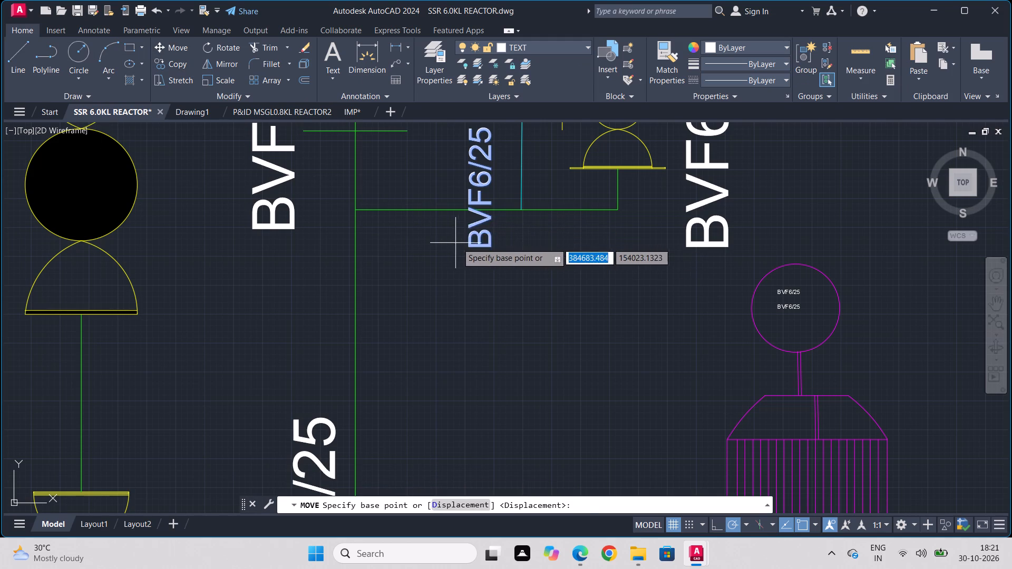
click(466, 242)
click(509, 165)
Copy the two-way arrow branch with its circle from the reactor's bottom outlet line to the space above the agitator motor.
scroll(457, 254, down, 1)
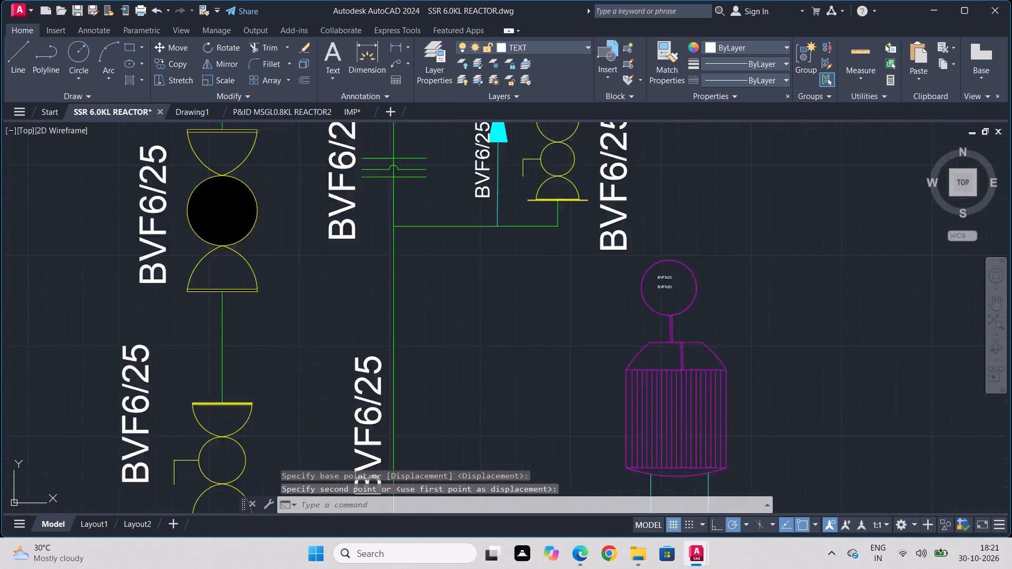
scroll(457, 254, down, 2)
scroll(512, 184, up, 2)
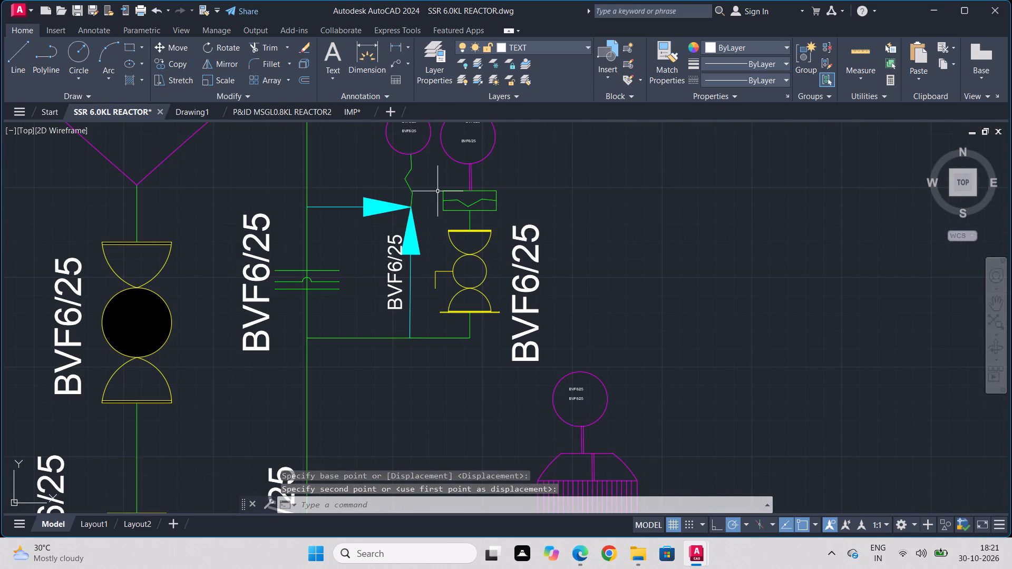
middle_drag(439, 188, 481, 369)
scroll(427, 318, down, 2)
scroll(422, 246, down, 2)
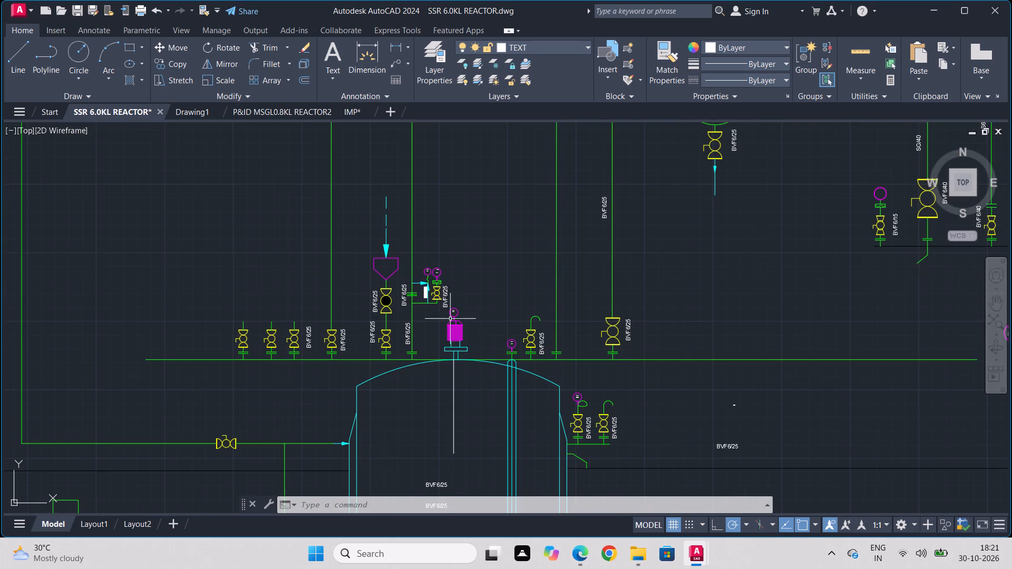
middle_drag(480, 341, 399, 129)
scroll(399, 129, down, 1)
scroll(482, 380, up, 3)
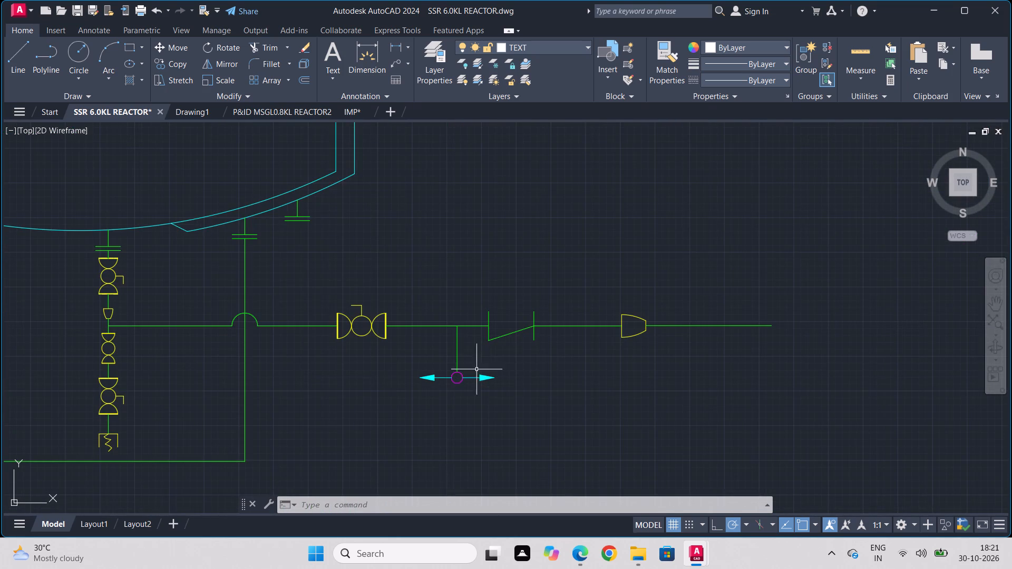
click(468, 355)
click(407, 430)
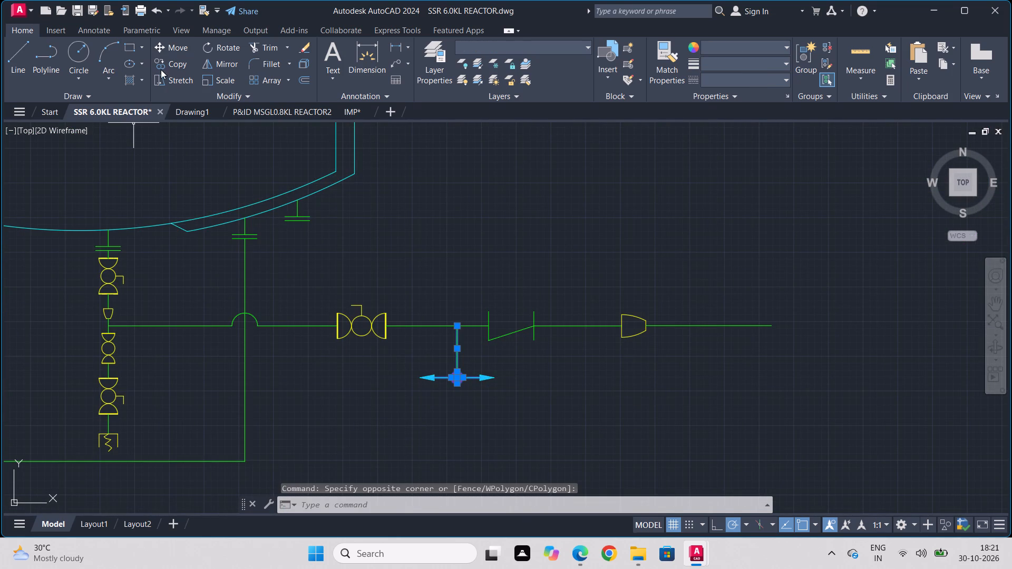
drag(166, 63, 172, 64)
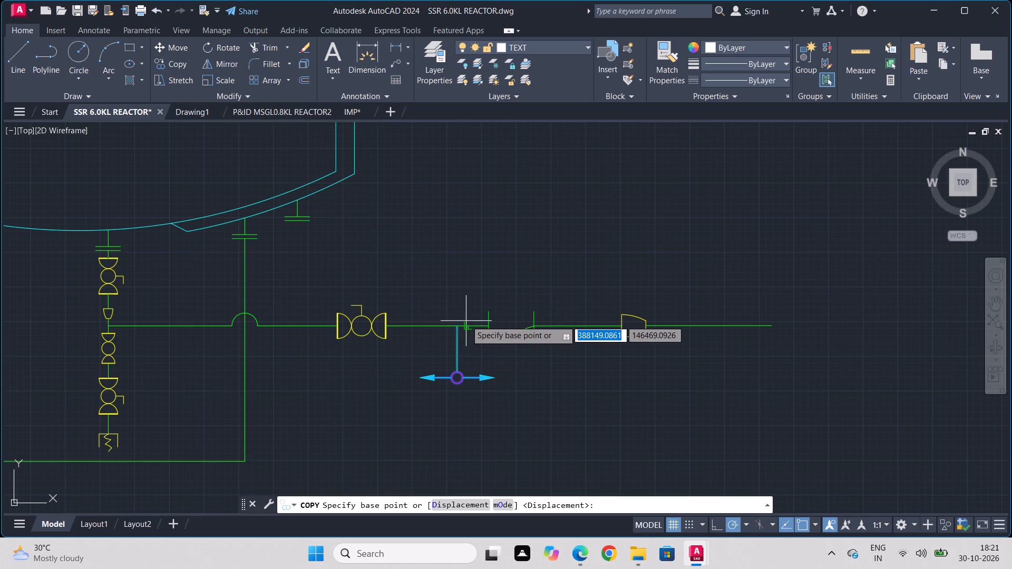
click(460, 322)
middle_drag(294, 198, 647, 476)
scroll(306, 227, down, 1)
scroll(716, 536, down, 2)
scroll(388, 258, down, 3)
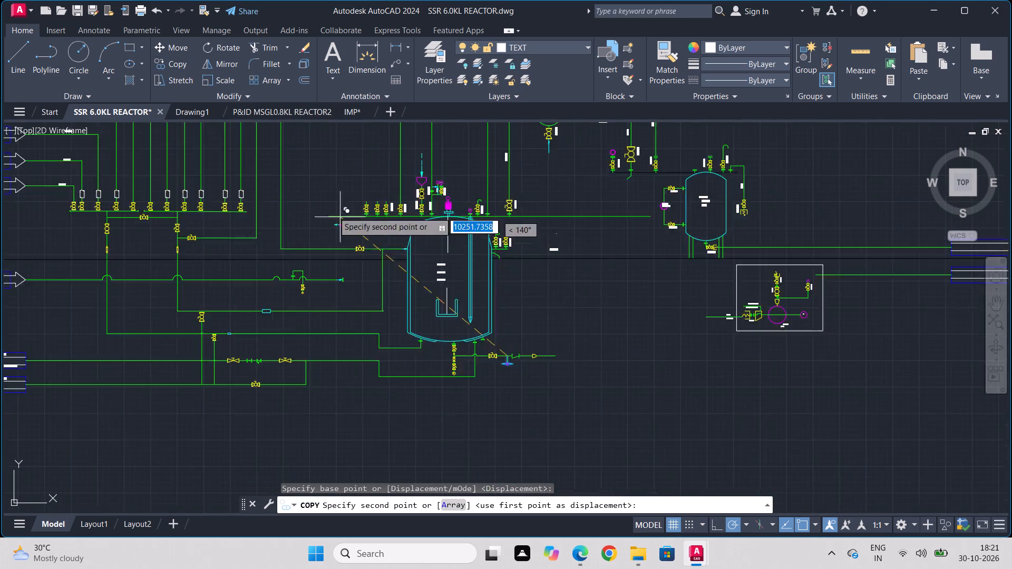
scroll(331, 210, down, 1)
middle_drag(270, 170, 339, 330)
scroll(434, 323, up, 3)
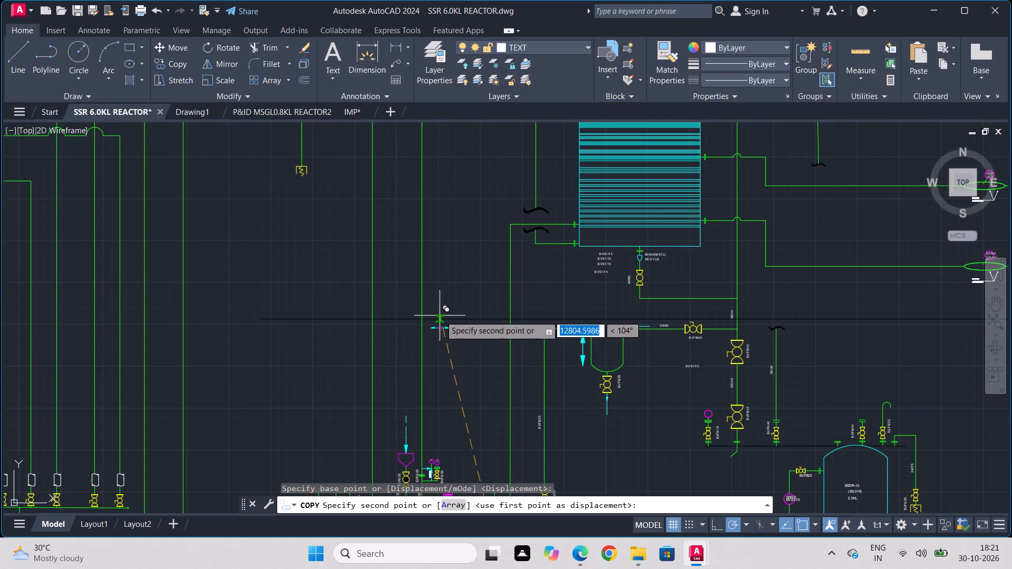
middle_drag(458, 386, 430, 238)
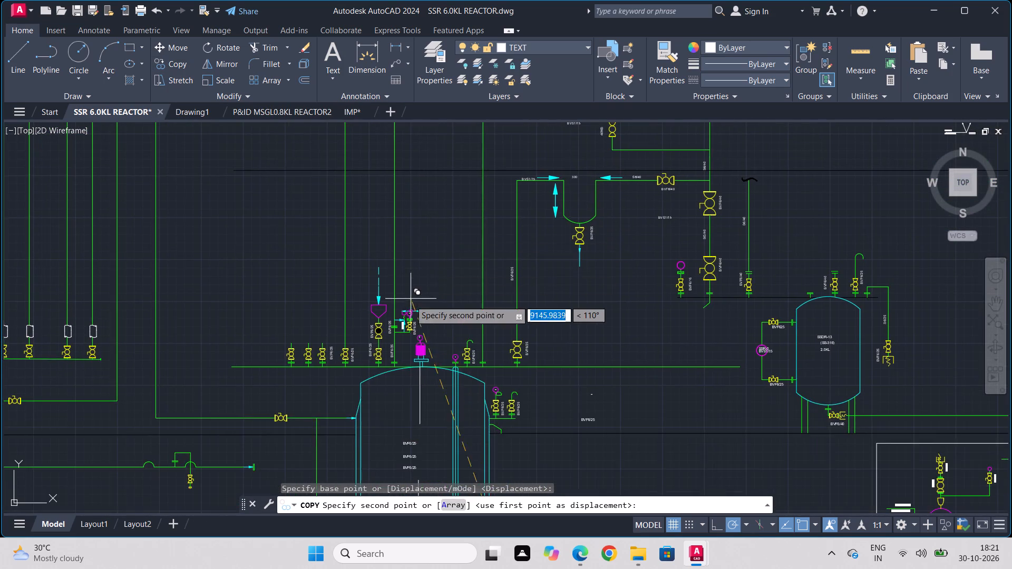
scroll(410, 300, up, 2)
click(424, 221)
key(Escape)
Rotate the copied two-way arrow branch 90 degrees about its stem end so the stem runs horizontally, with the circle to the right.
drag(443, 213, 436, 219)
click(356, 305)
key(Escape)
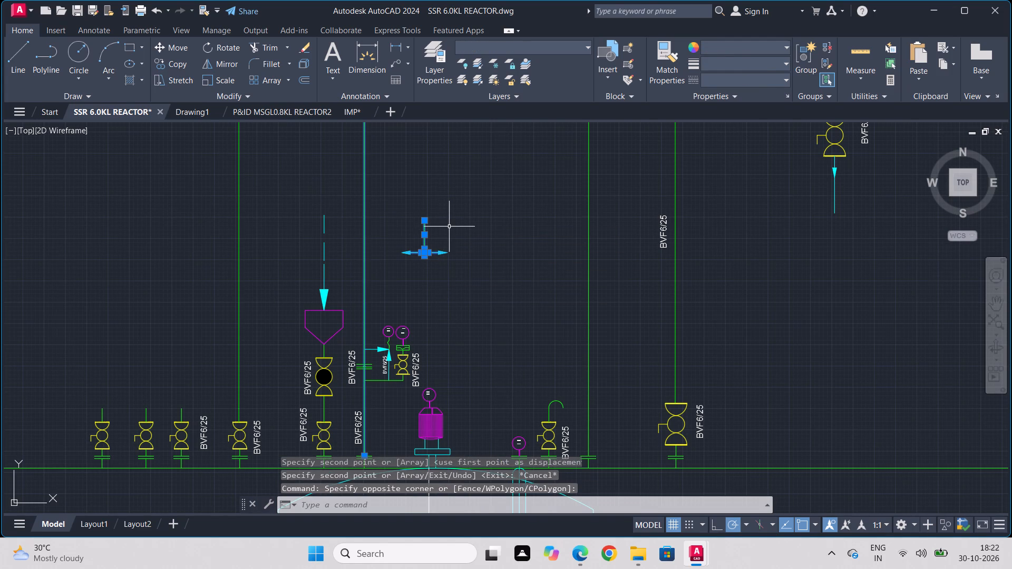
click(452, 218)
click(386, 290)
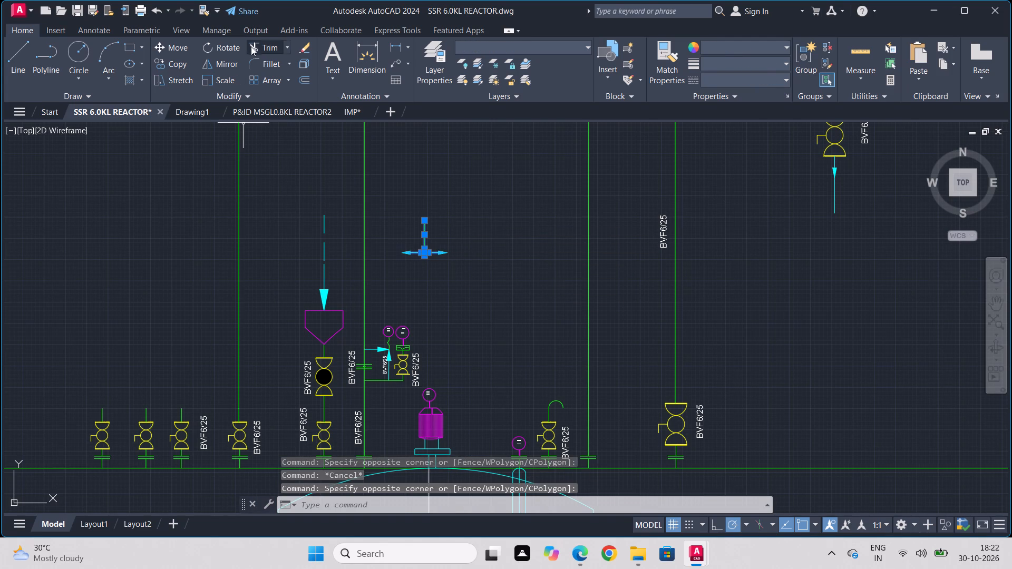
click(216, 52)
click(425, 220)
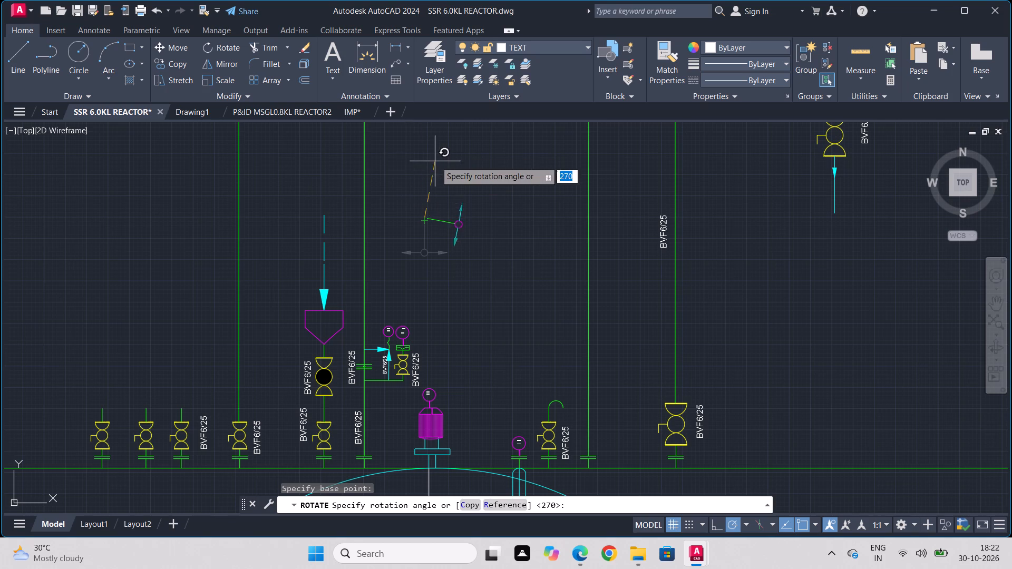
click(422, 157)
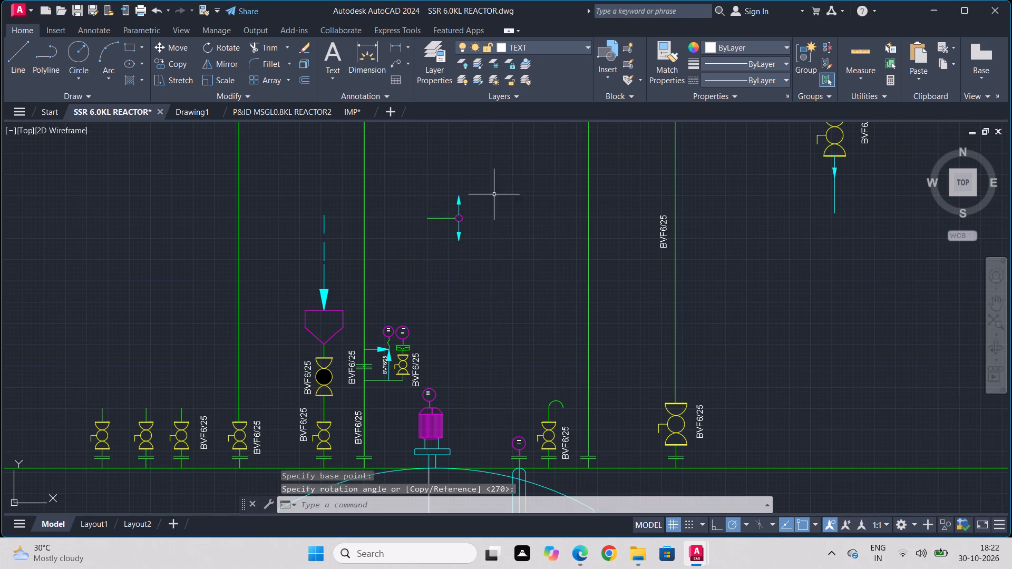
Move the rotated two-way arrow branch by its stem end onto the vertical green line beside the funnel.
click(493, 175)
click(389, 278)
click(170, 45)
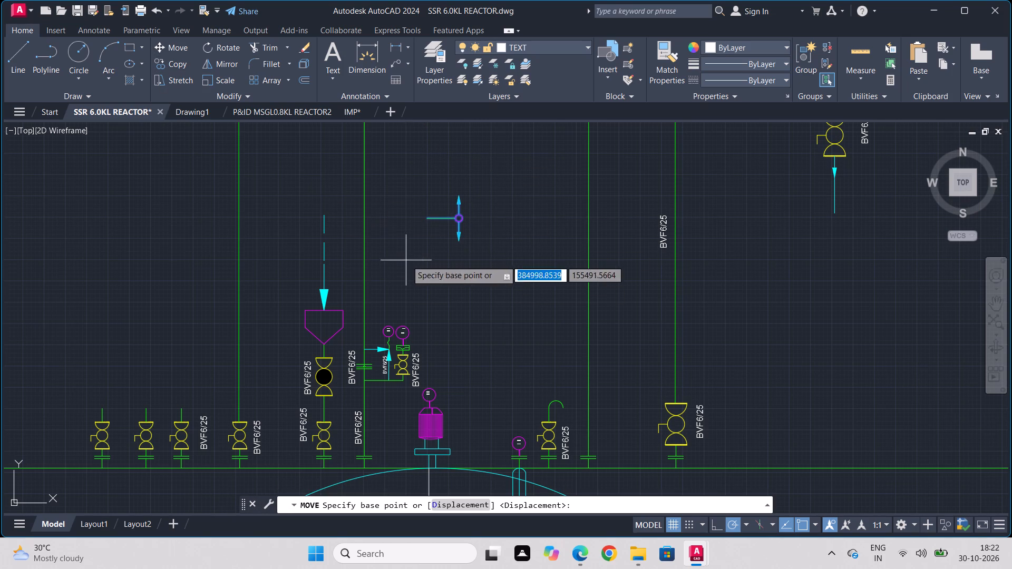
click(426, 219)
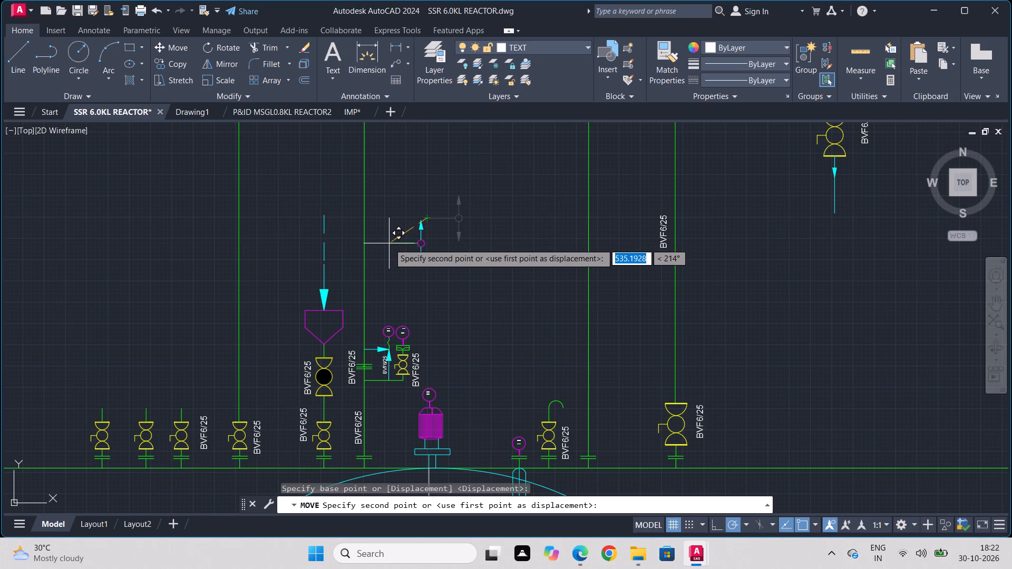
click(366, 203)
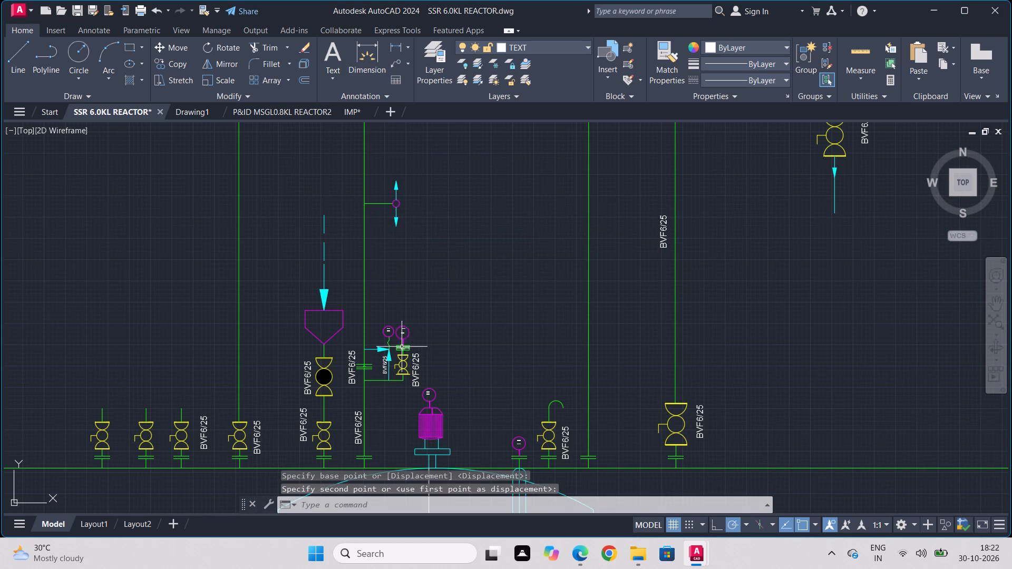
Copy the small BVF6/25 text from the instrument circle to below the lower arrowhead and above the upper arrowhead of the branch.
scroll(397, 322, up, 3)
click(407, 377)
click(407, 370)
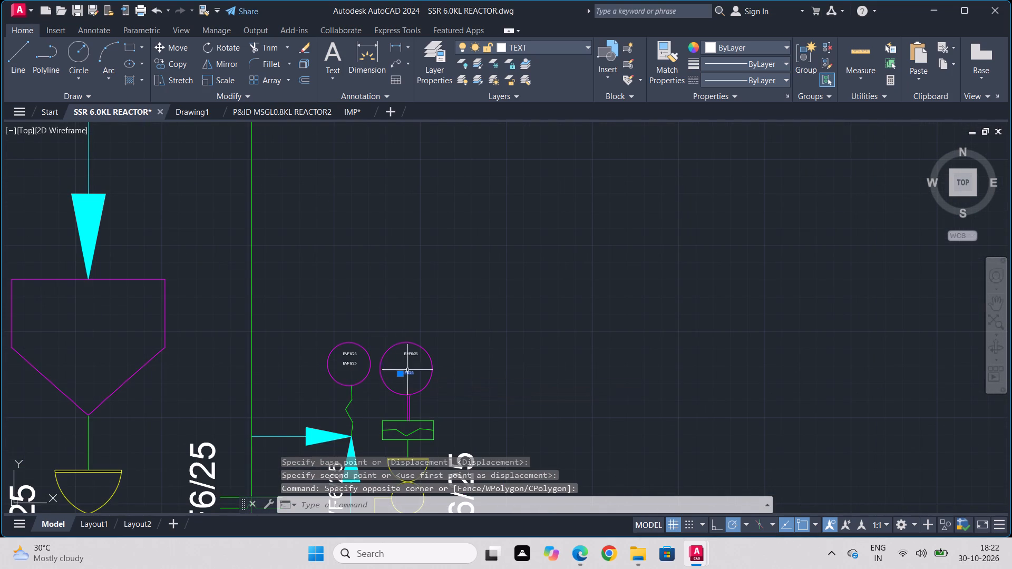
click(173, 62)
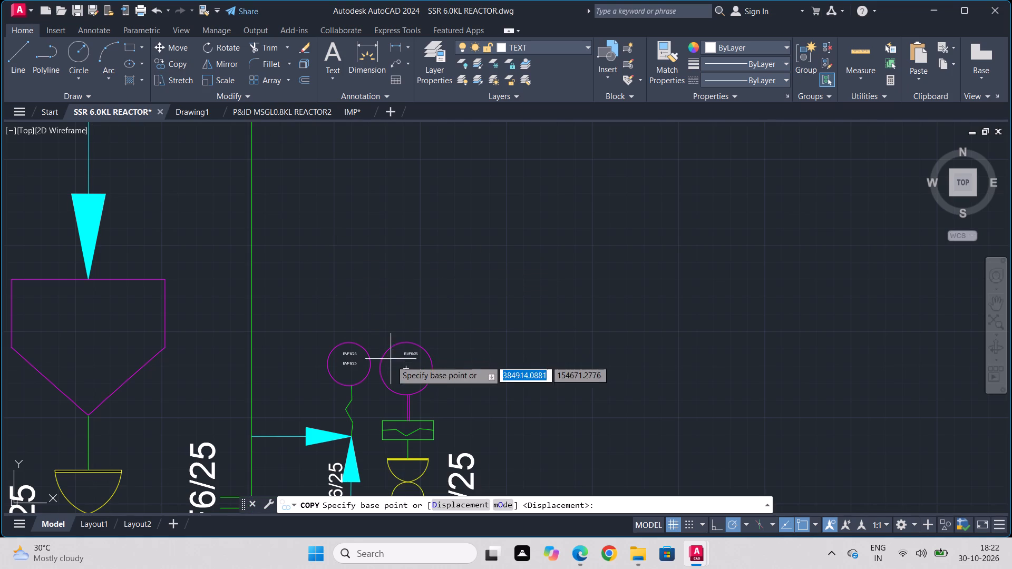
click(398, 370)
middle_drag(392, 193, 403, 248)
scroll(396, 209, down, 3)
scroll(389, 203, up, 3)
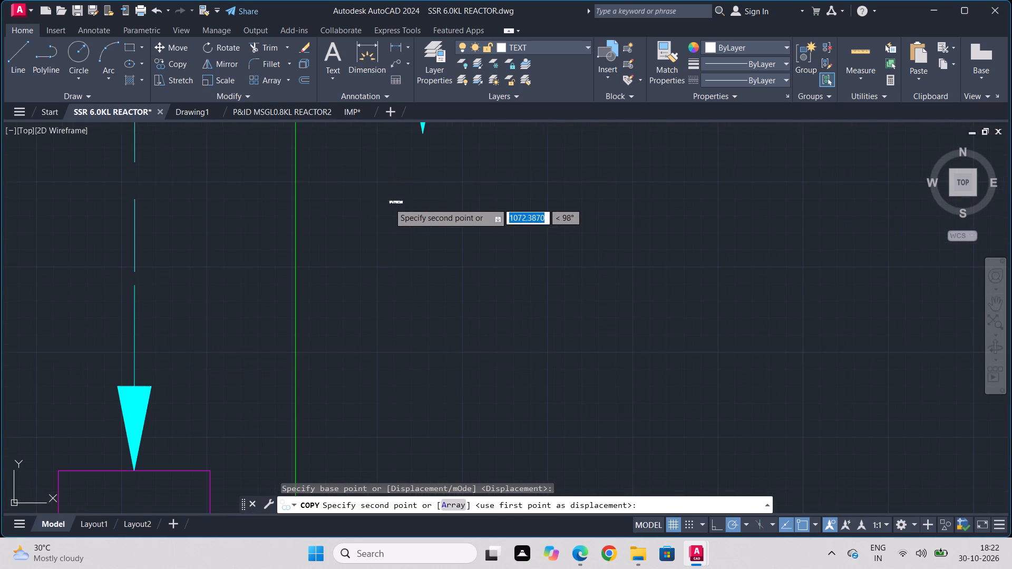
click(421, 150)
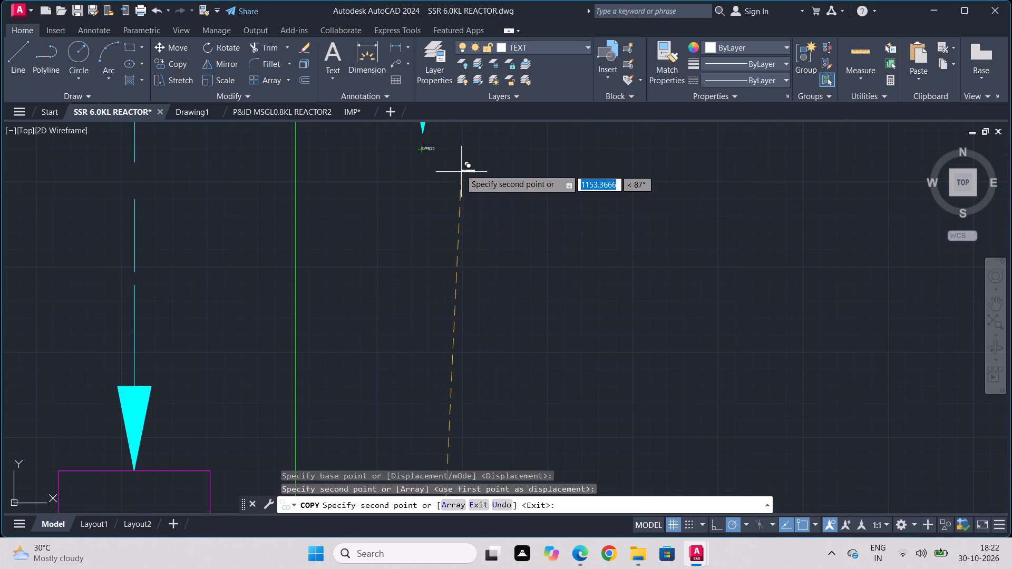
middle_drag(460, 166, 464, 338)
middle_drag(425, 127, 425, 204)
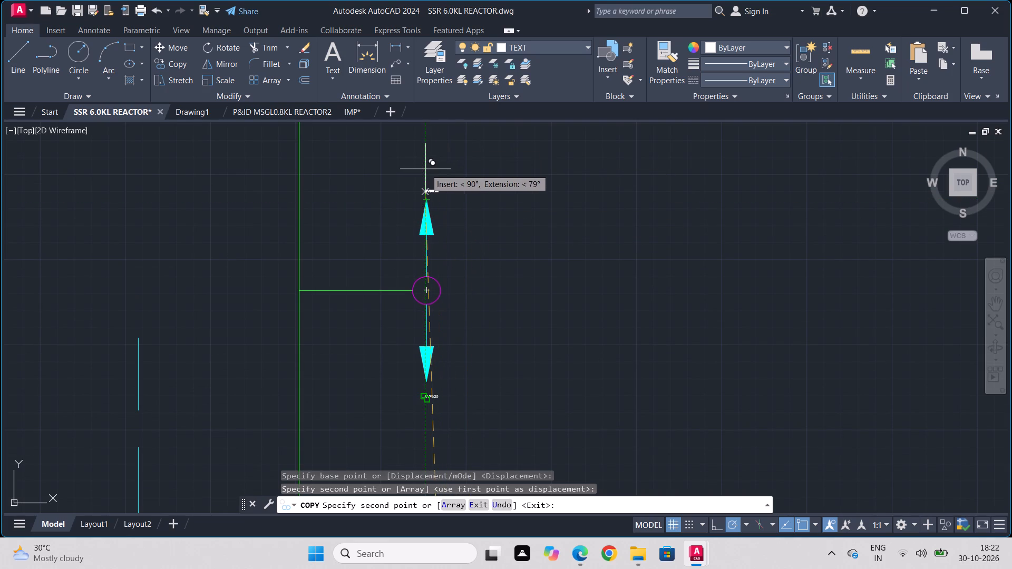
click(425, 169)
key(Escape)
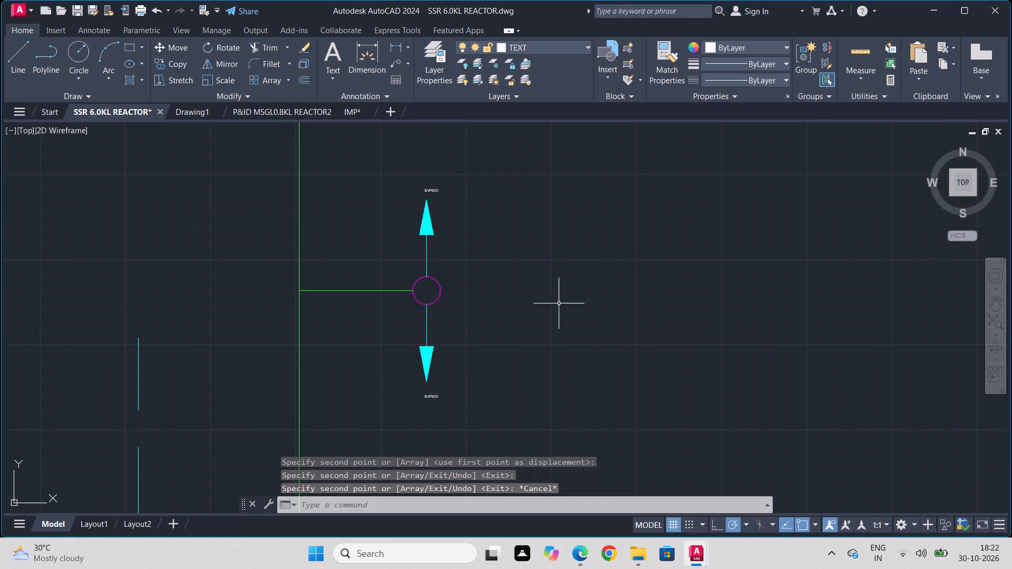
Scale up both copied BVF6/25 texts together, using the lower text's insertion point as base.
click(432, 185)
click(423, 203)
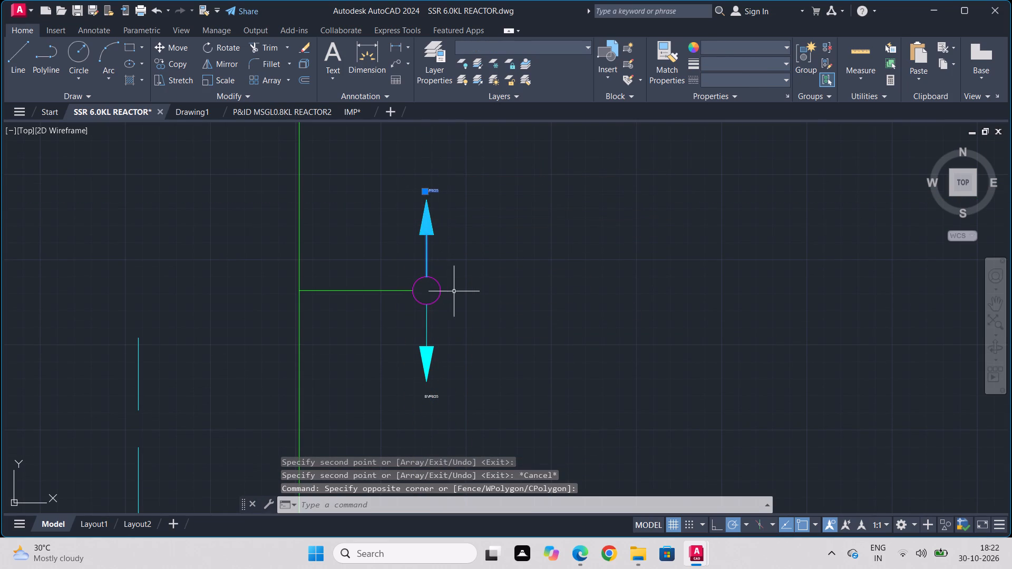
key(Escape)
click(430, 191)
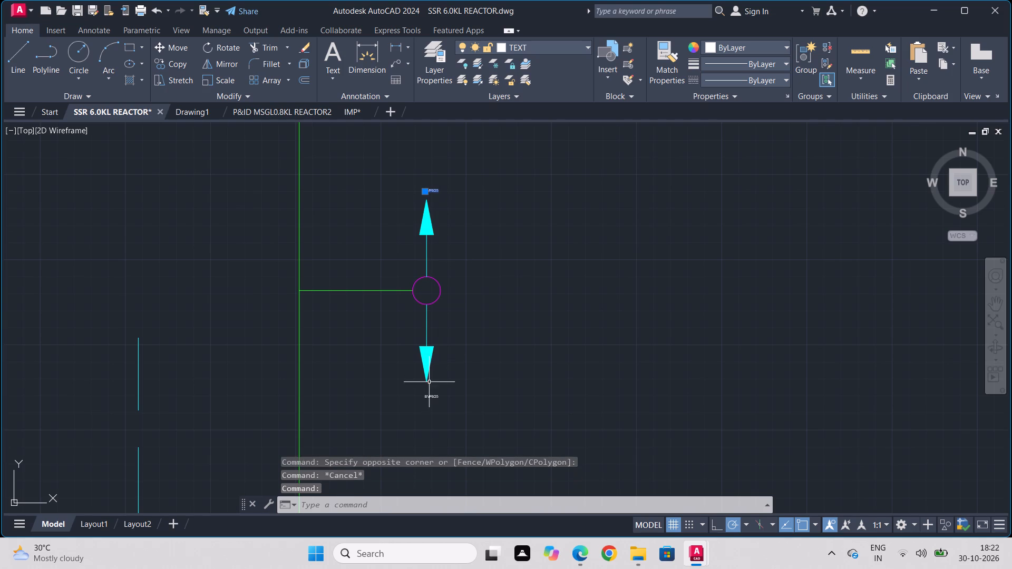
click(430, 397)
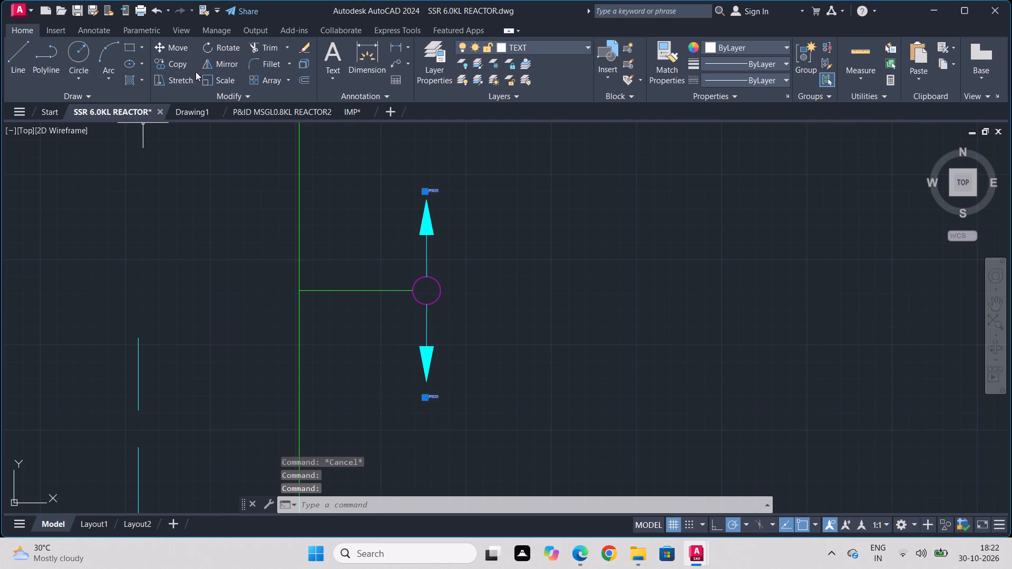
click(201, 75)
click(424, 397)
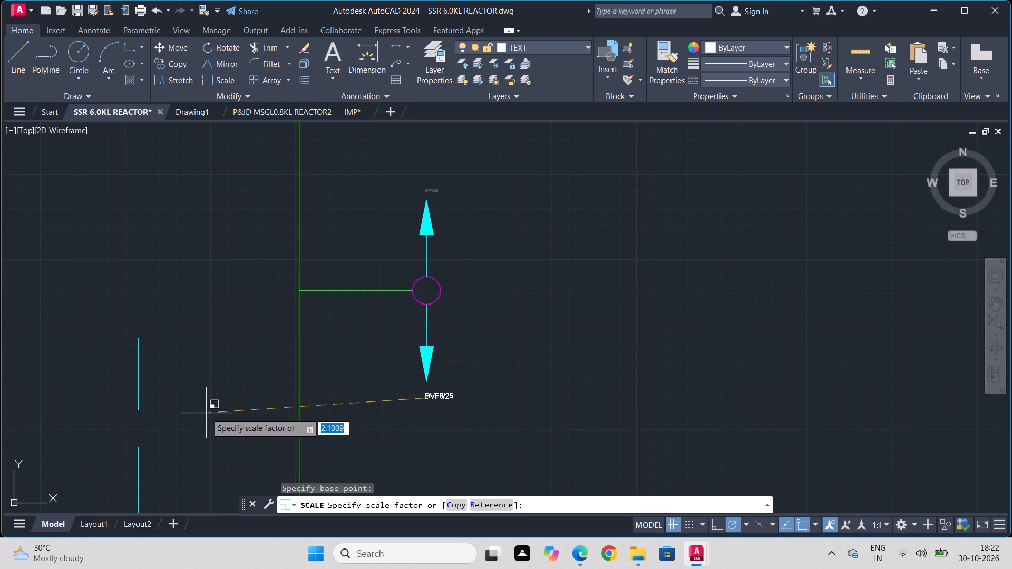
click(228, 408)
scroll(444, 318, down, 4)
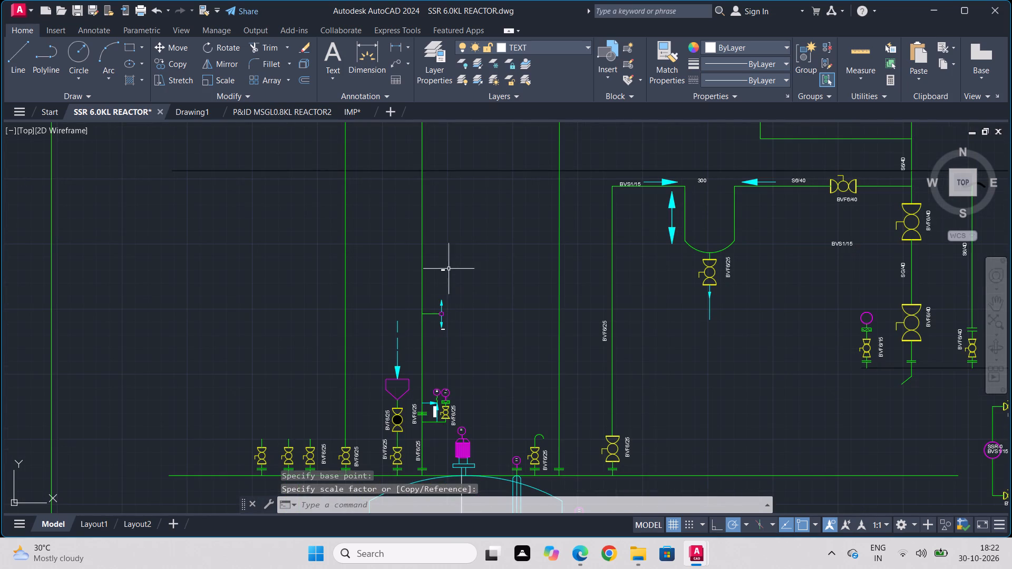
Move the upper BVF6/25 text straight down to just above the upper arrowhead of the two-way arrow branch.
drag(444, 261, 439, 279)
click(436, 289)
click(173, 44)
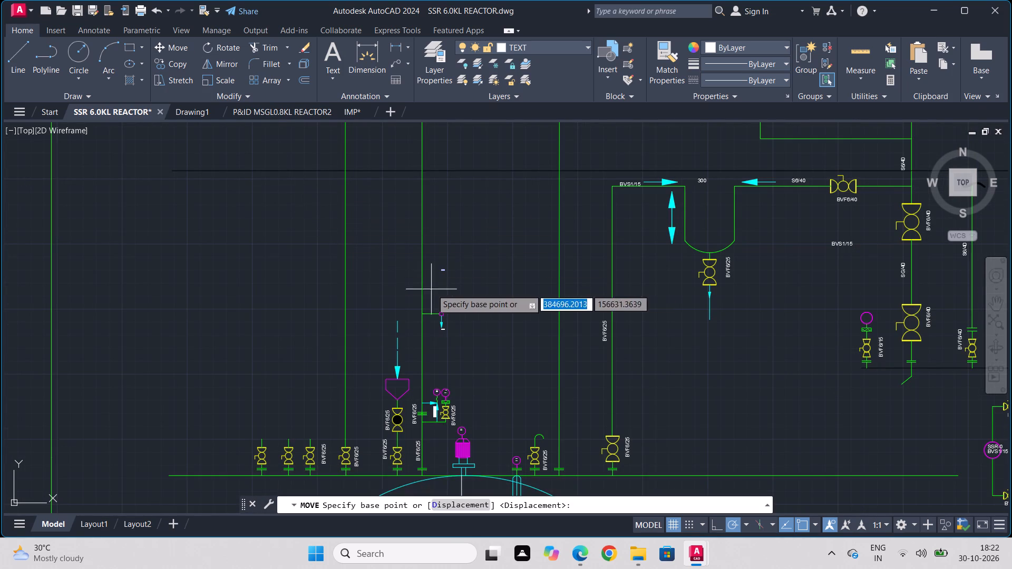
scroll(439, 282, up, 4)
click(447, 205)
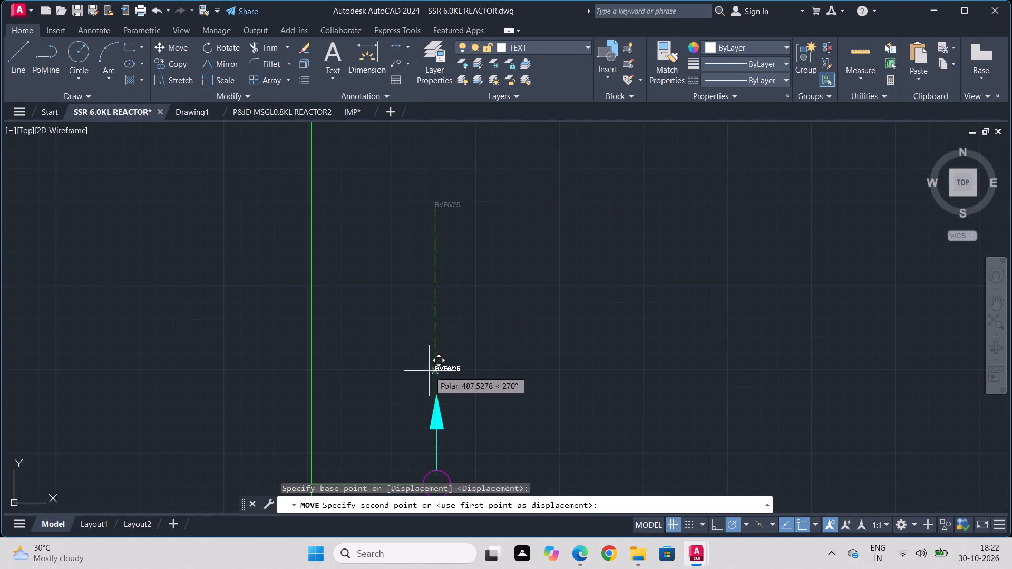
click(429, 371)
Draw a short vertical line upward from the top of the instrument circle on the dip-pipe nozzle beside the reactor motor.
scroll(539, 400, down, 3)
middle_drag(540, 403, 276, 162)
scroll(421, 383, down, 1)
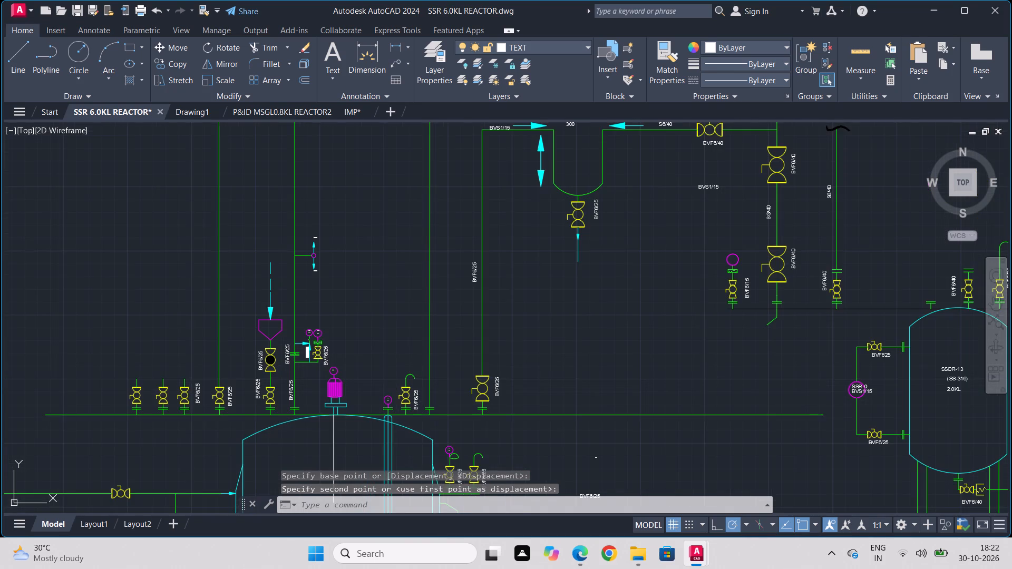
middle_drag(421, 405, 443, 370)
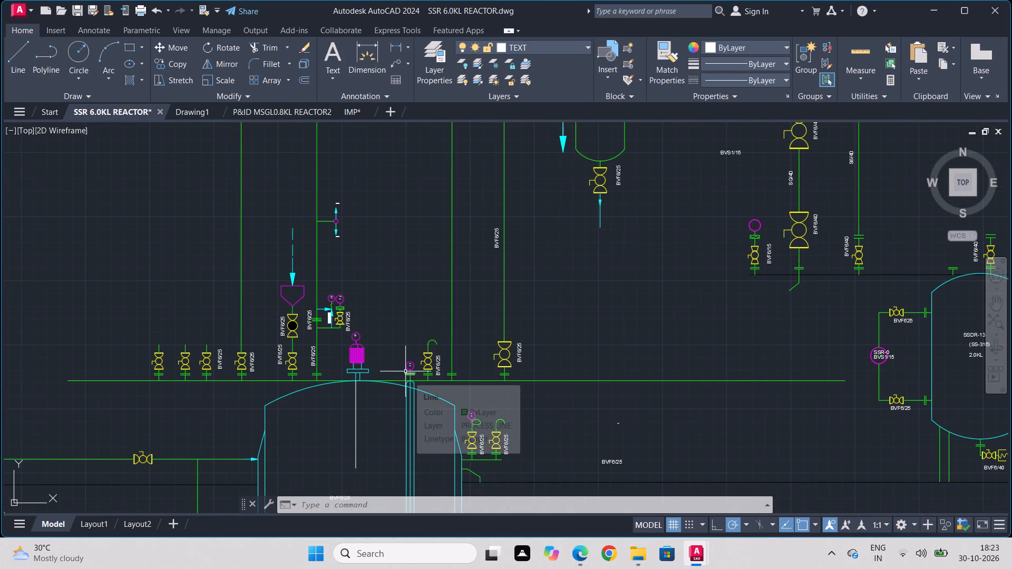
scroll(405, 371, up, 3)
scroll(403, 327, up, 1)
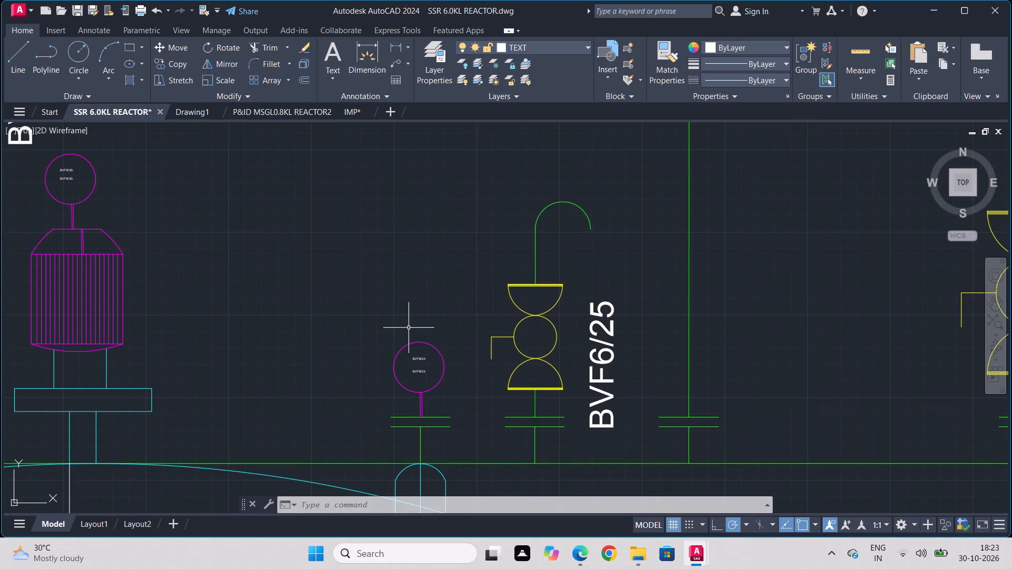
key(l)
key(Return)
click(416, 342)
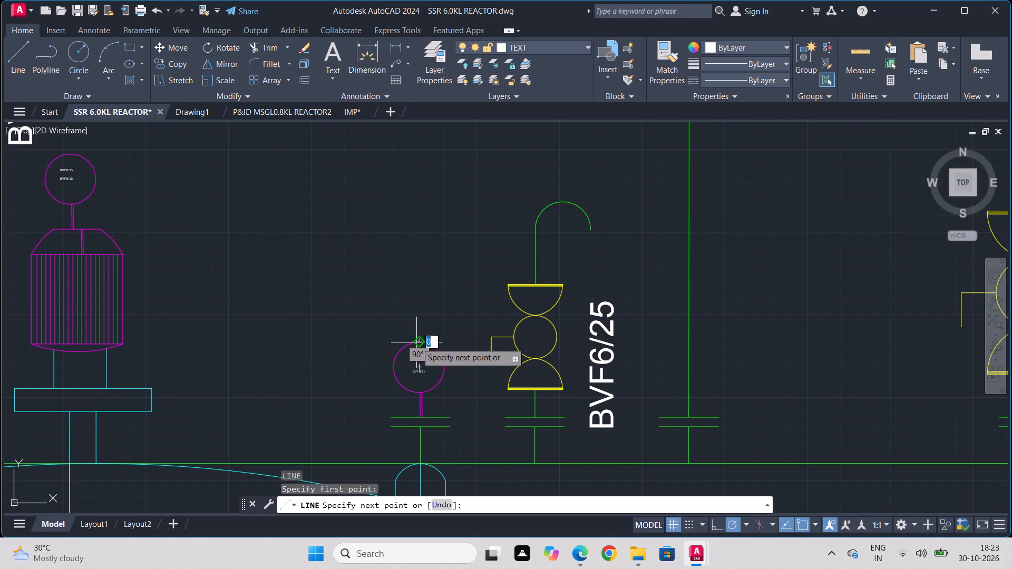
click(420, 298)
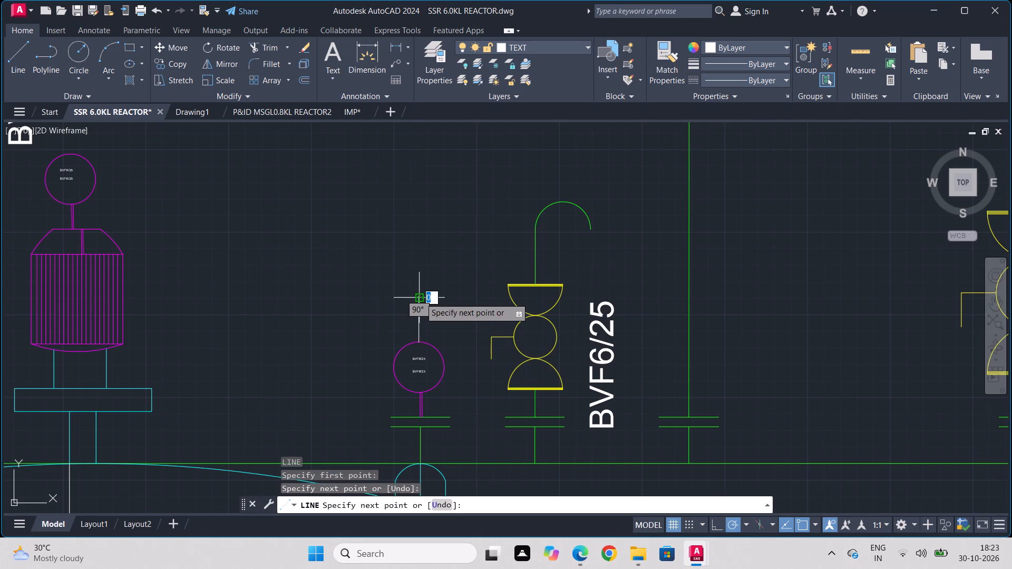
key(Escape)
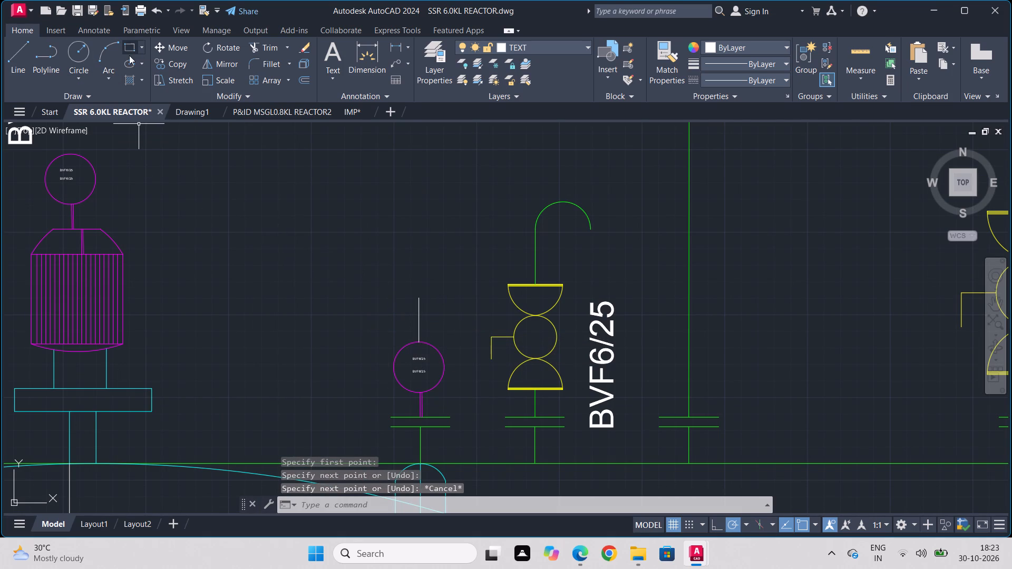
Draw a small rectangle above the new line and move it by its bottom edge midpoint onto the line's top end.
click(129, 49)
click(425, 236)
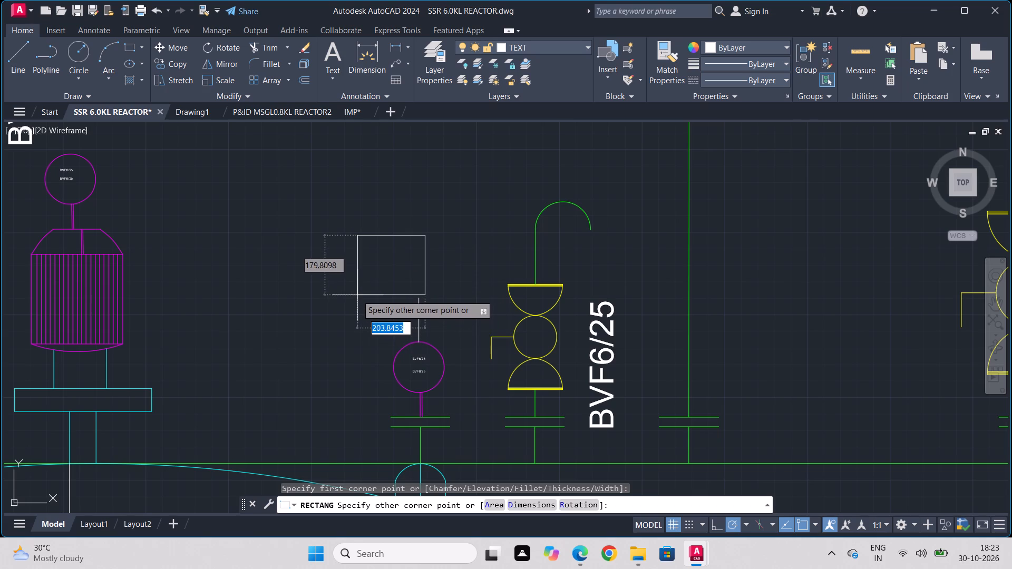
click(365, 299)
click(471, 261)
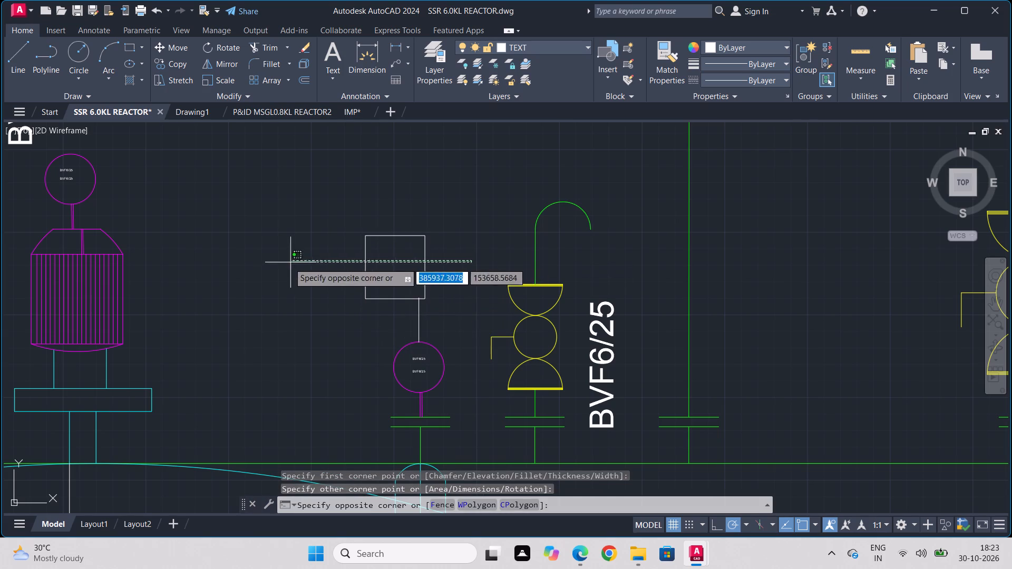
click(340, 264)
click(177, 45)
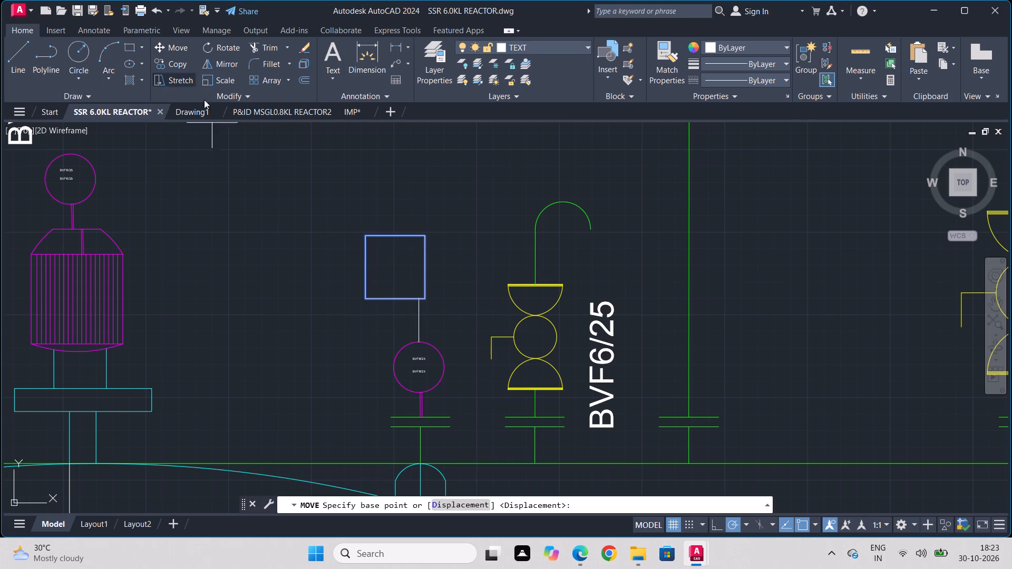
click(396, 300)
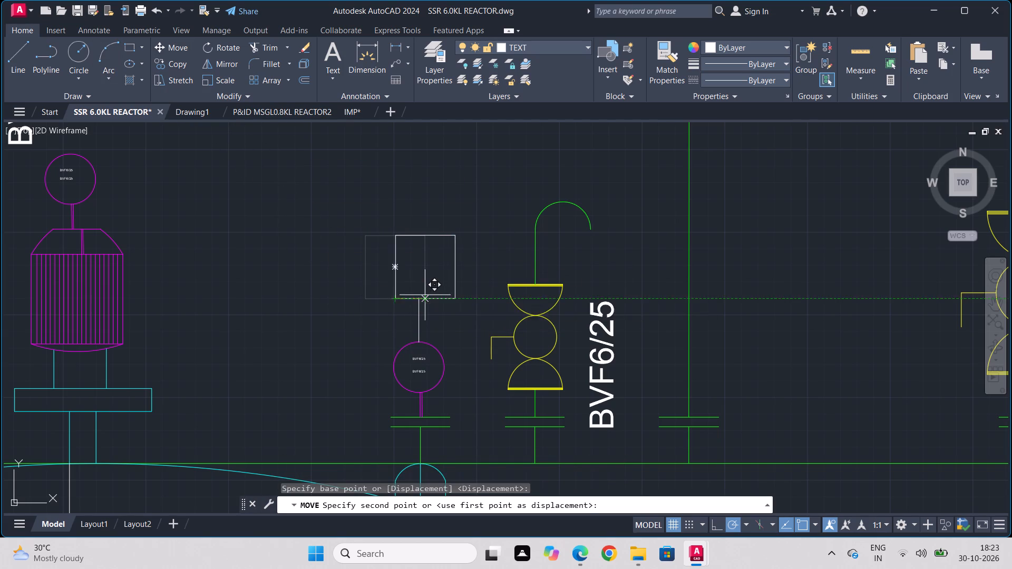
click(419, 295)
Copy the instrument circle by its bottom quadrant to the top end of the line, inside the rectangle.
click(440, 342)
click(434, 353)
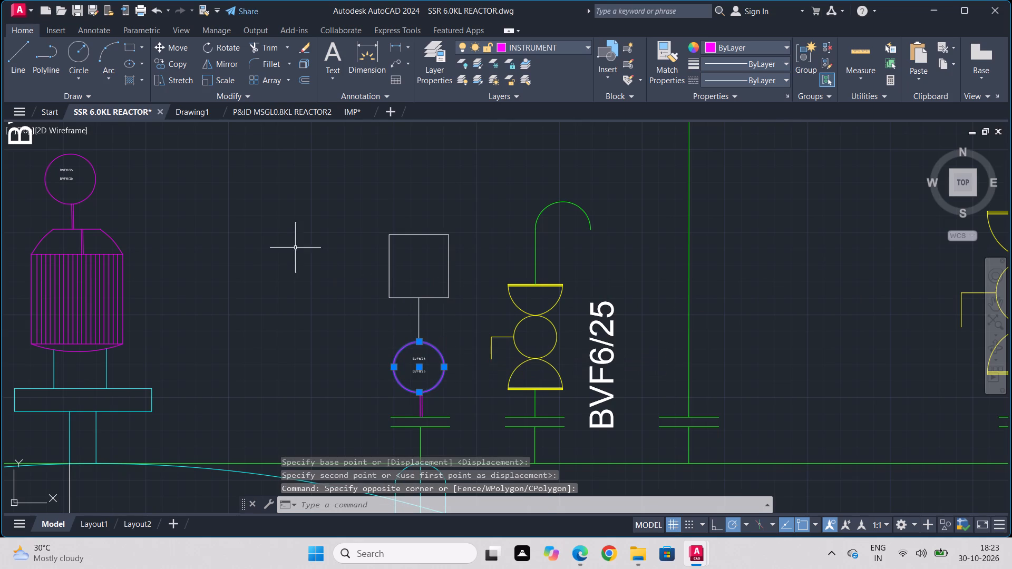
click(166, 63)
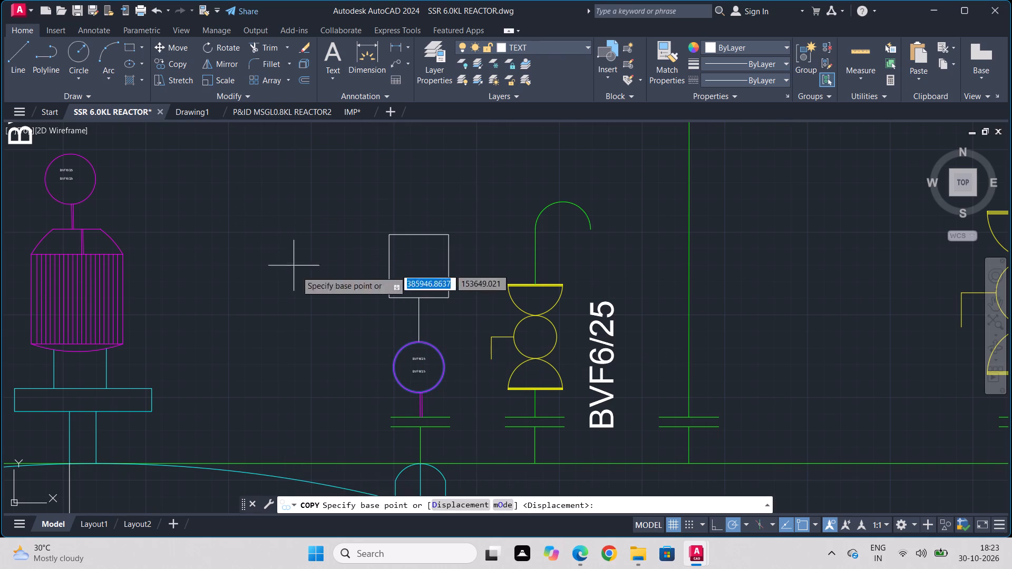
click(417, 390)
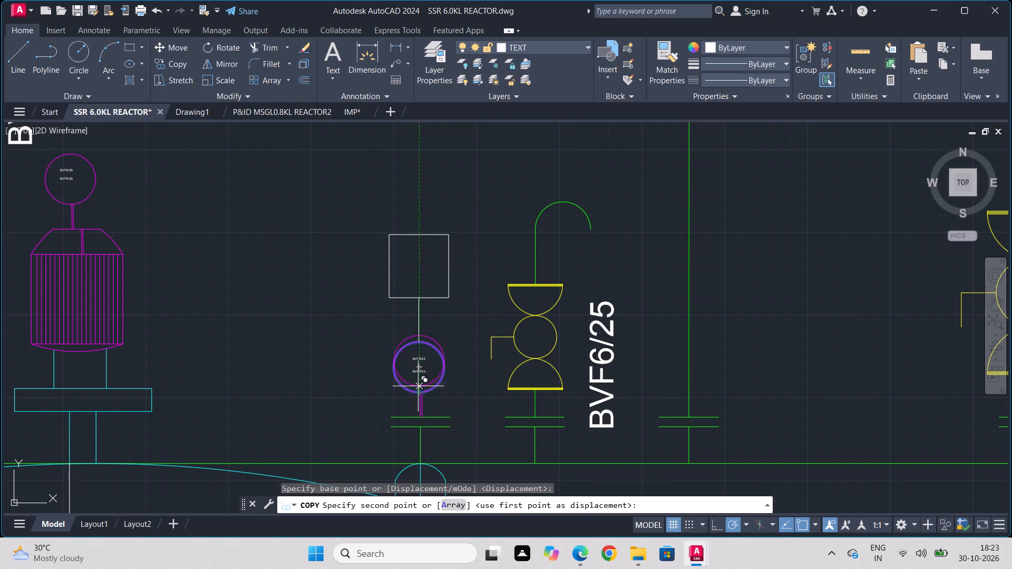
click(416, 298)
key(Escape)
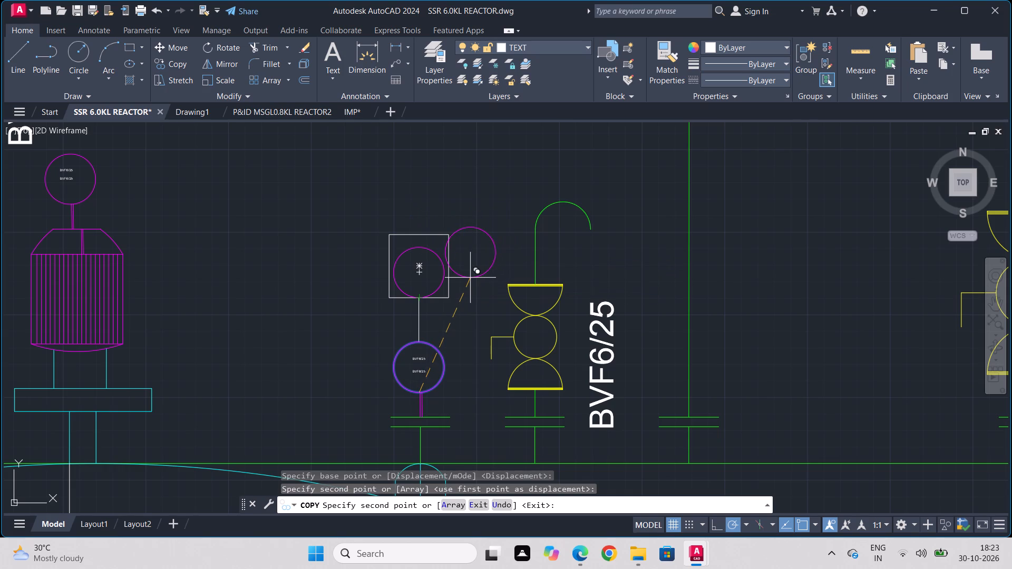
Rescale the rectangle about its bottom edge midpoint so it closely encloses the copied instrument circle.
click(445, 297)
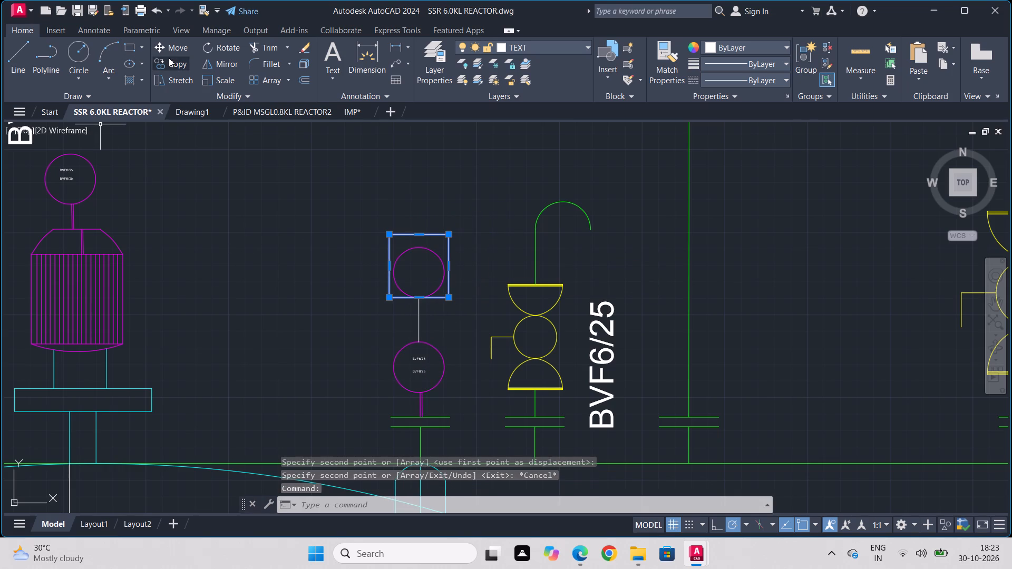
click(207, 79)
click(423, 297)
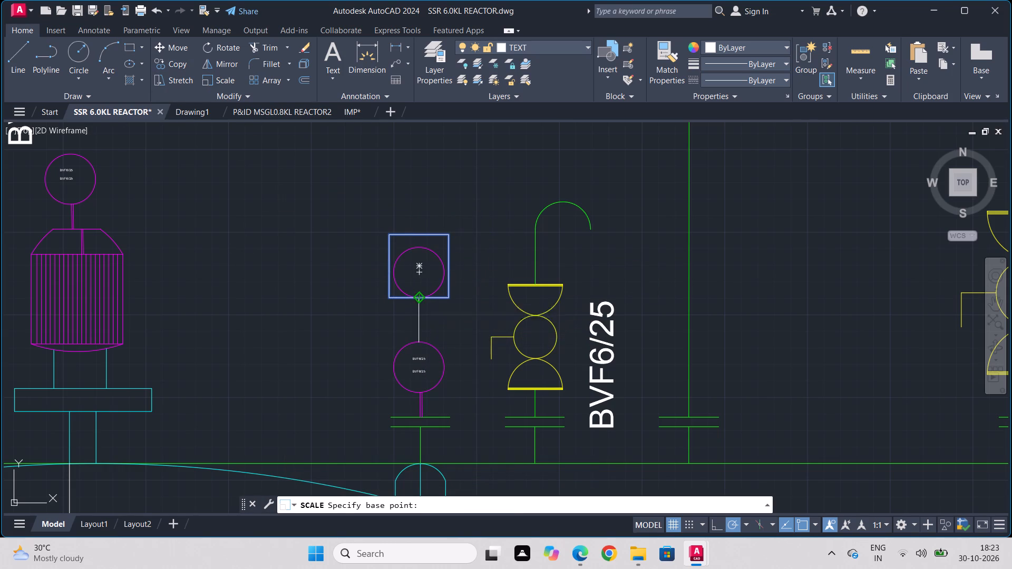
click(420, 325)
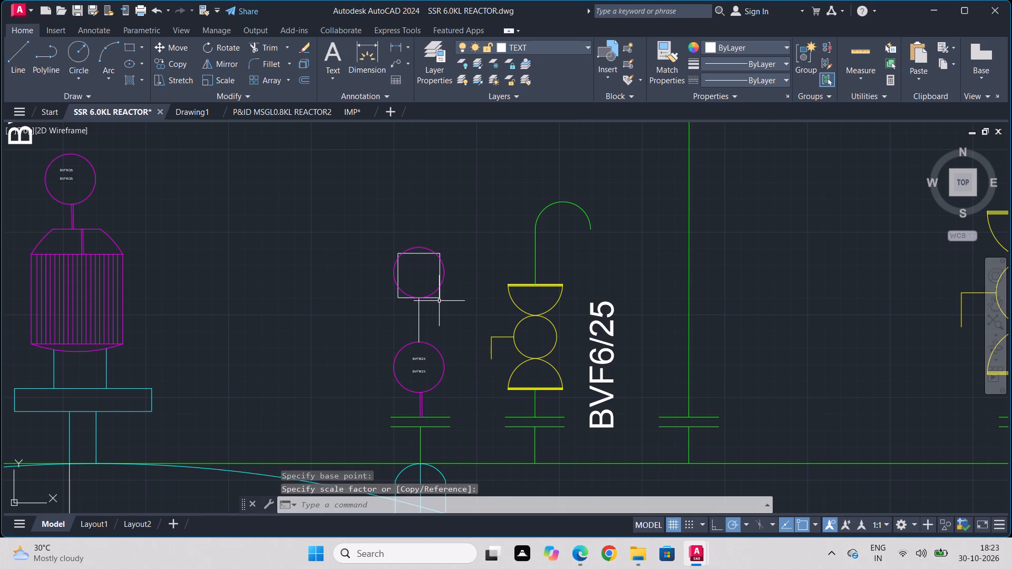
click(440, 296)
click(221, 75)
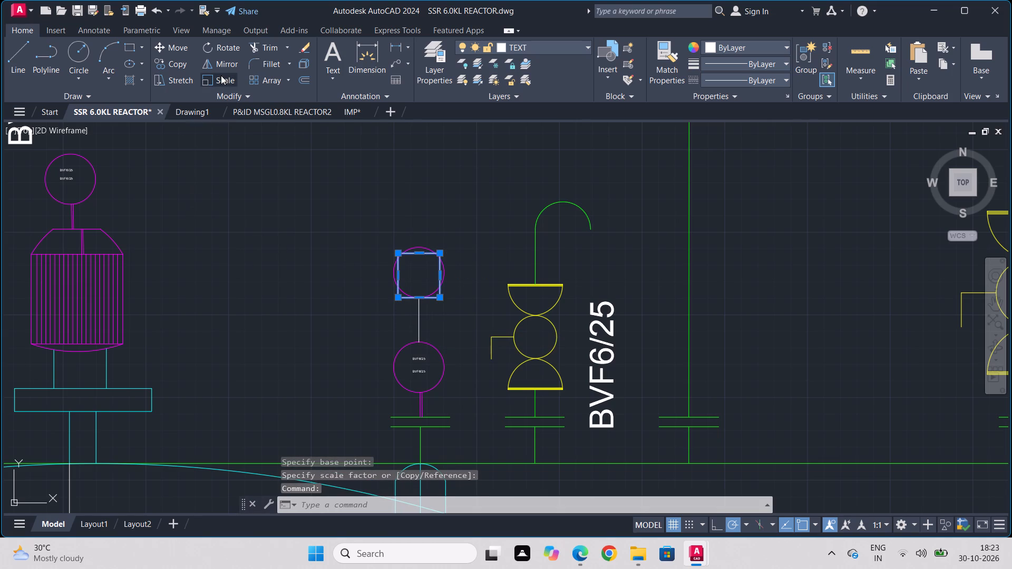
click(417, 300)
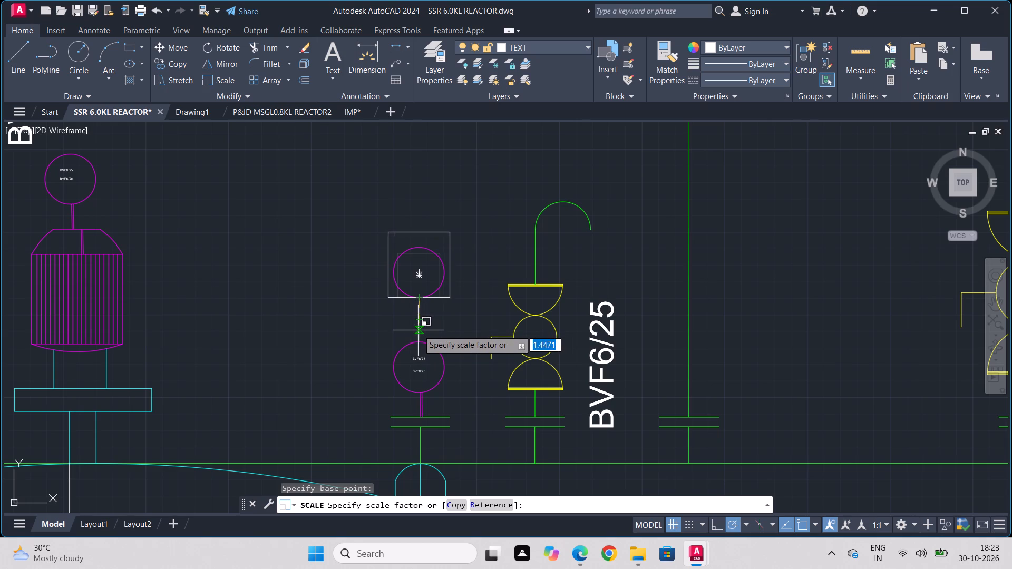
click(417, 327)
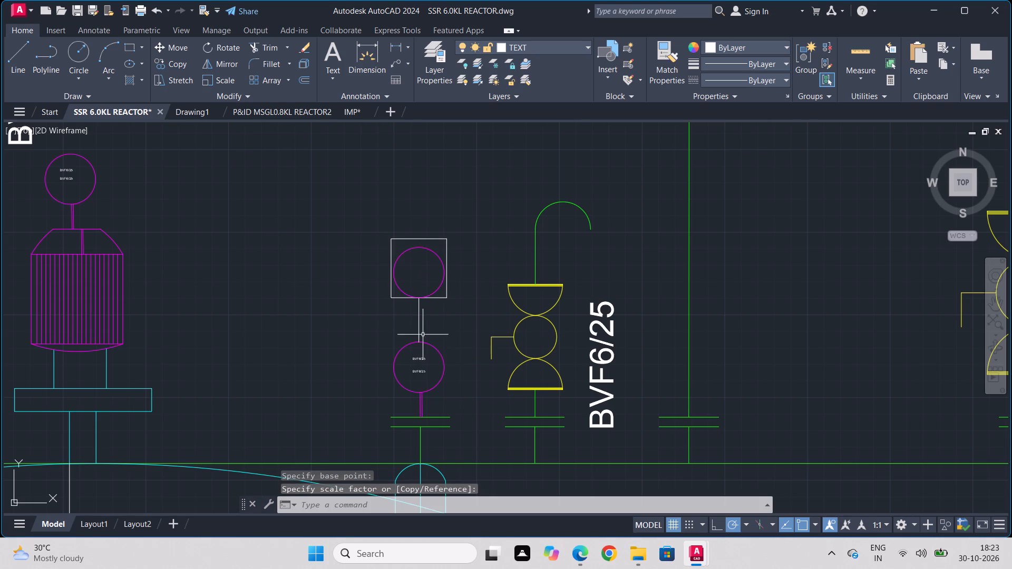
Copy the two small BVF6/25 texts from the lower instrument circle into the circle inside the rectangle.
click(423, 356)
click(420, 371)
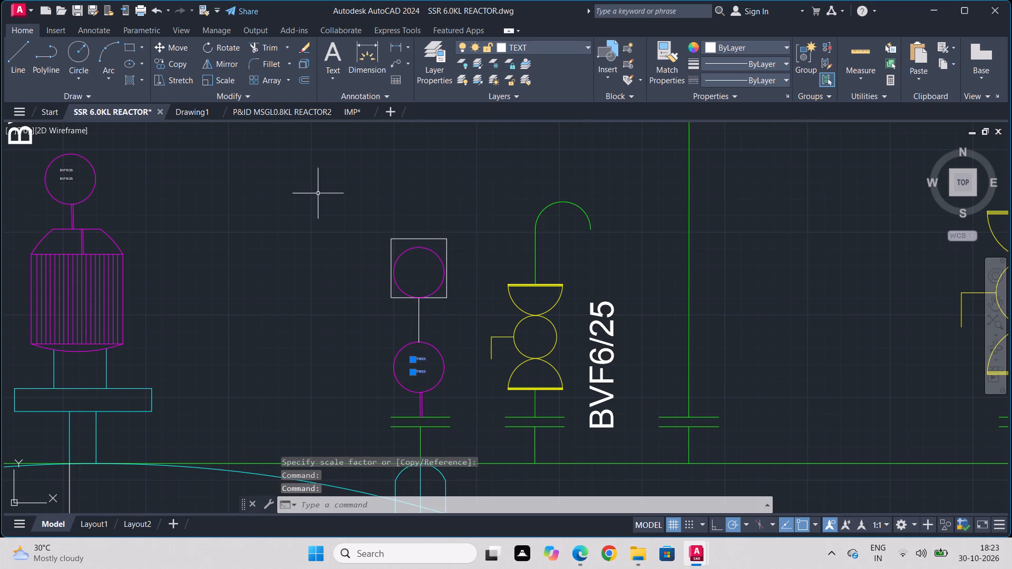
click(171, 61)
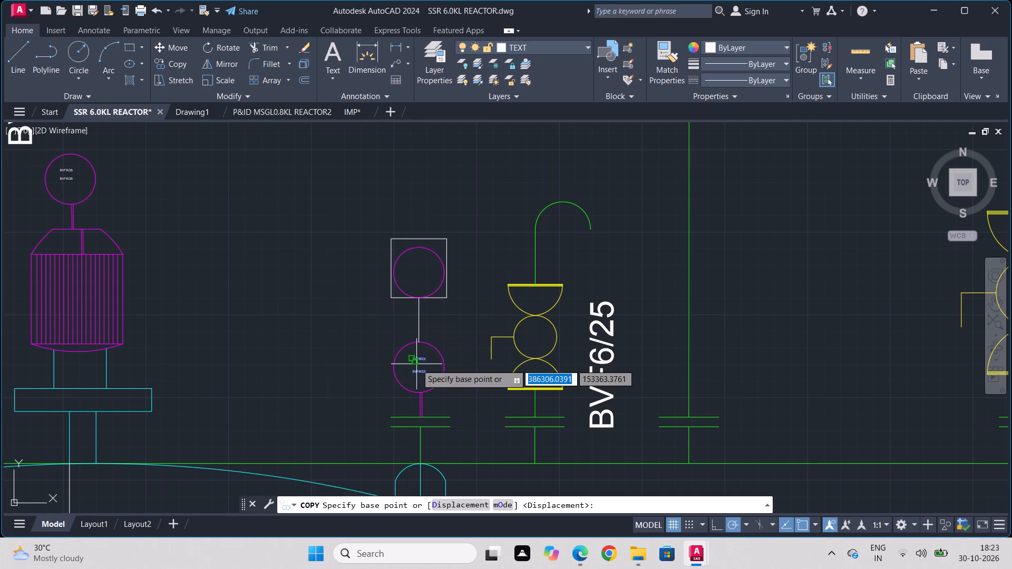
click(416, 364)
click(417, 269)
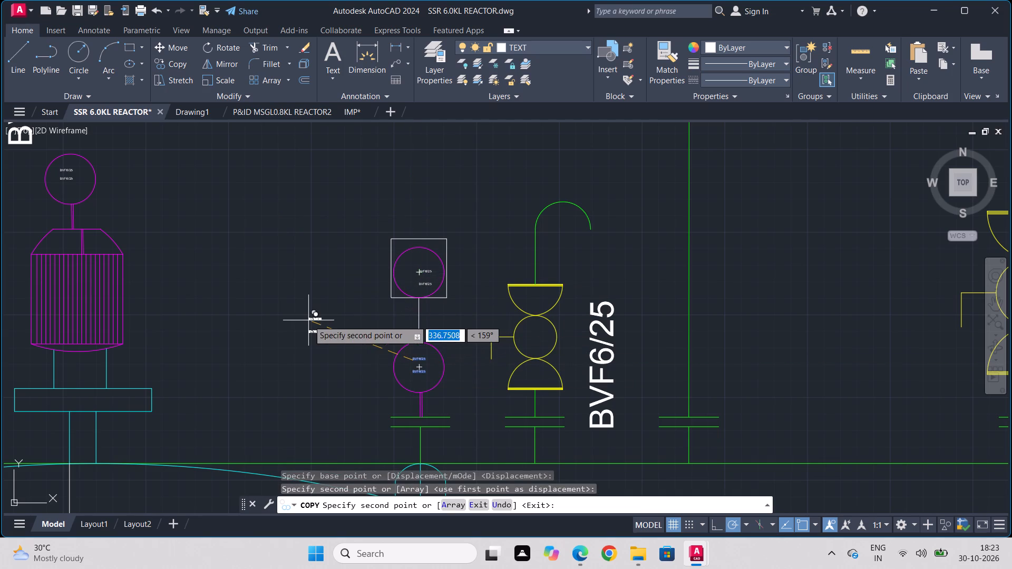
key(Escape)
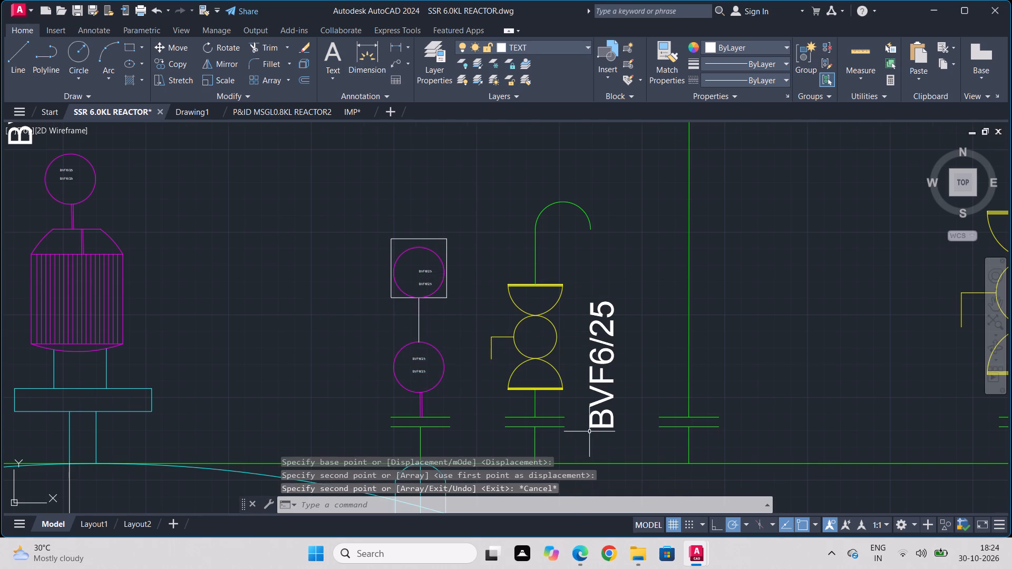
Change the vertical BVF6/25 label beside the line rising from the large reactor-top valve to S6/40.
scroll(590, 429, down, 1)
scroll(622, 273, down, 2)
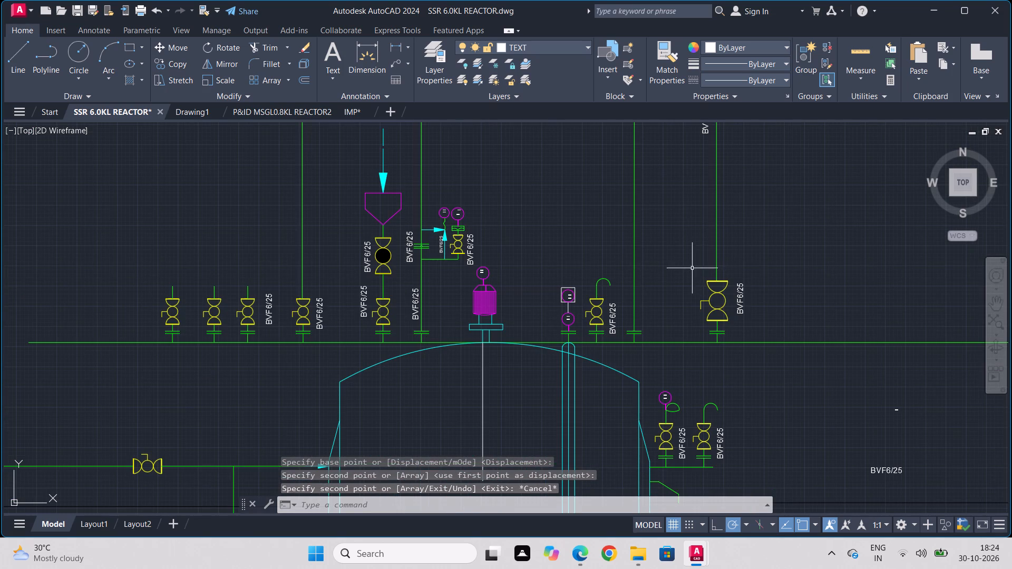
middle_drag(690, 267, 433, 367)
scroll(653, 269, down, 1)
scroll(450, 295, up, 2)
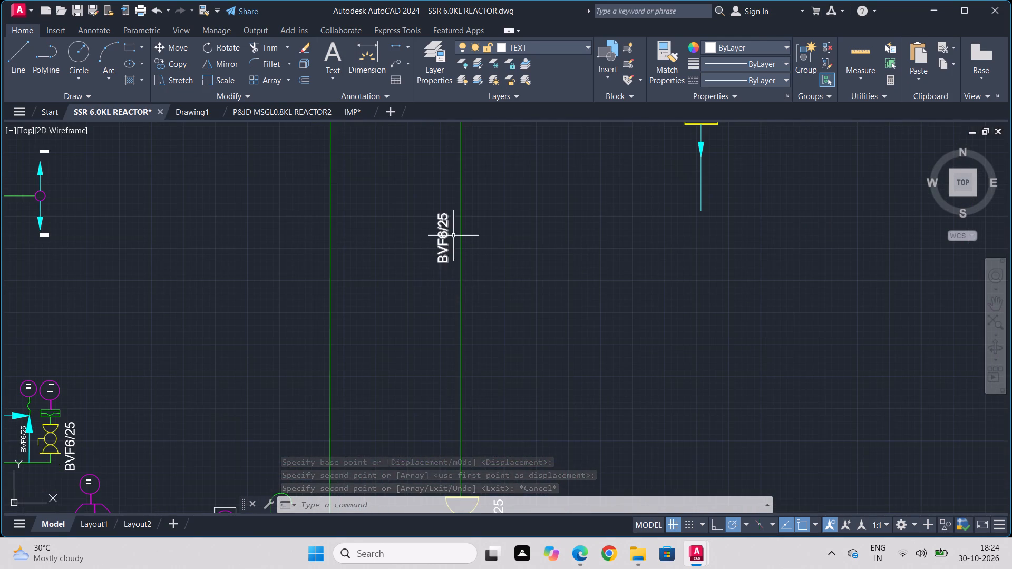
click(441, 244)
right_click(441, 244)
click(478, 219)
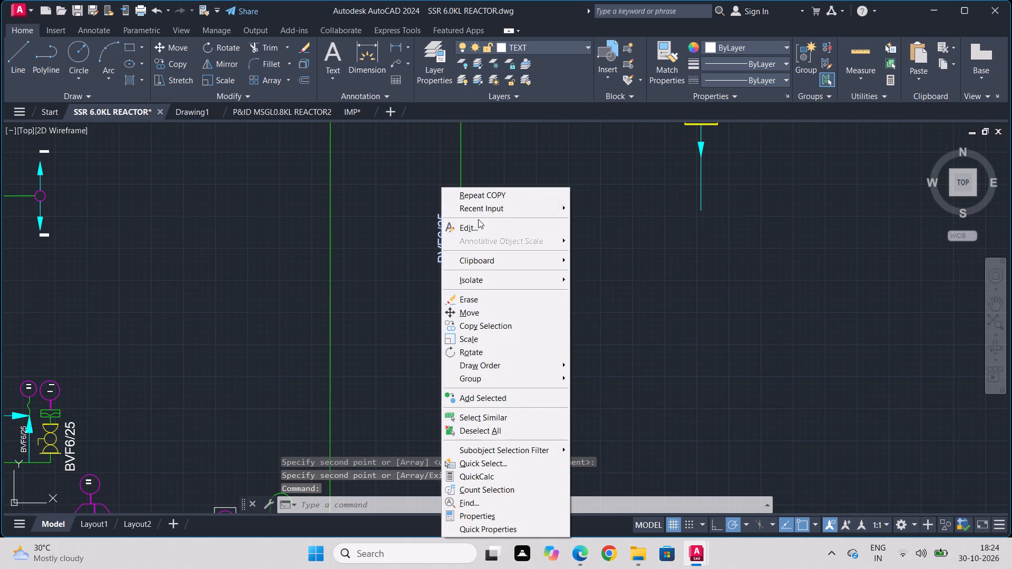
click(471, 232)
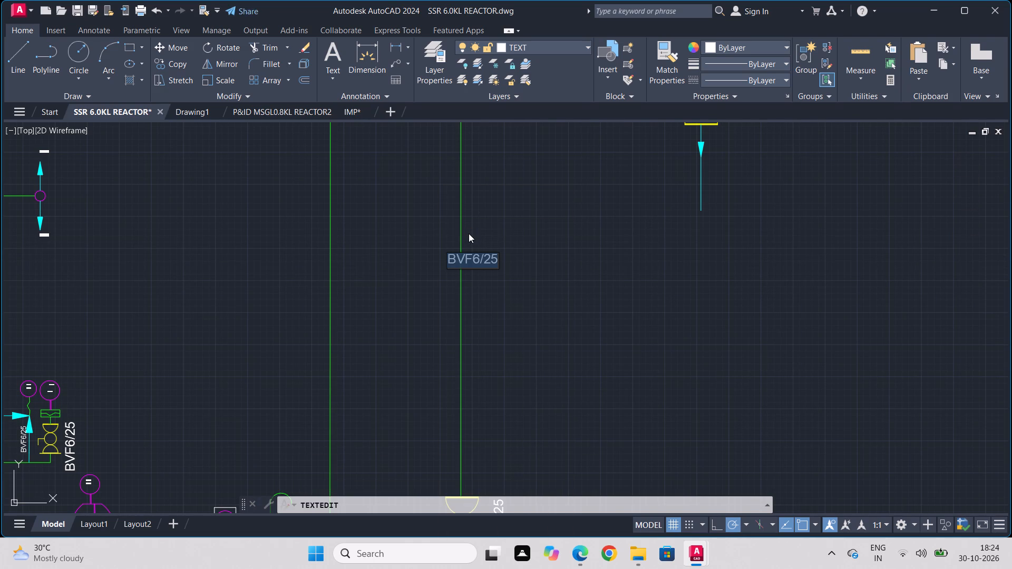
text(S6/)
text(40)
key(Return)
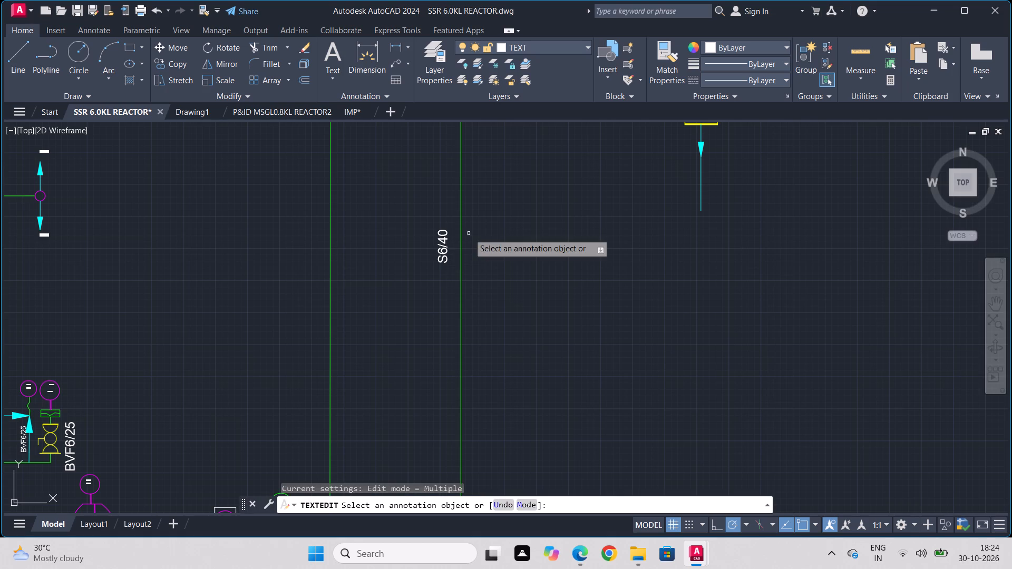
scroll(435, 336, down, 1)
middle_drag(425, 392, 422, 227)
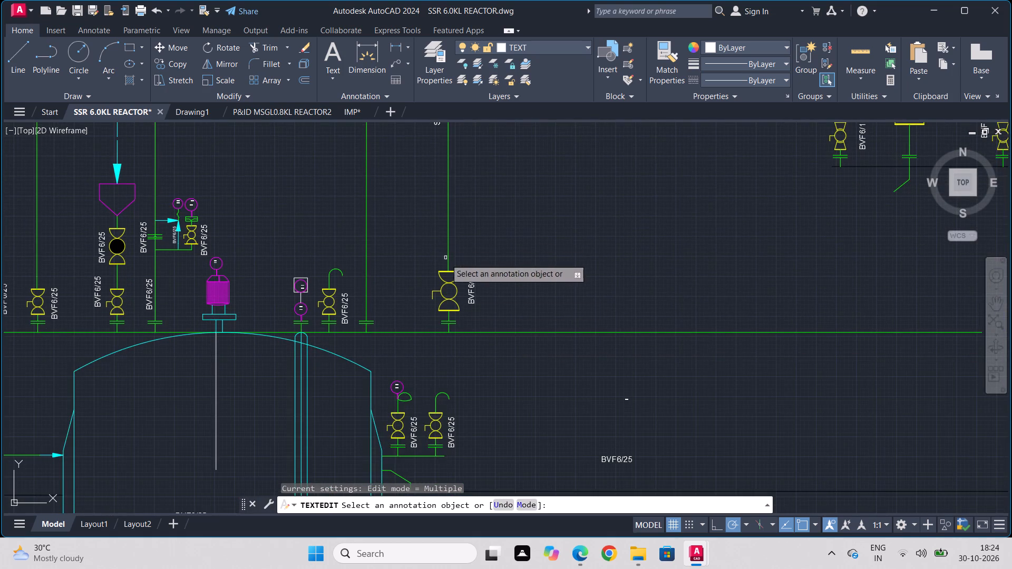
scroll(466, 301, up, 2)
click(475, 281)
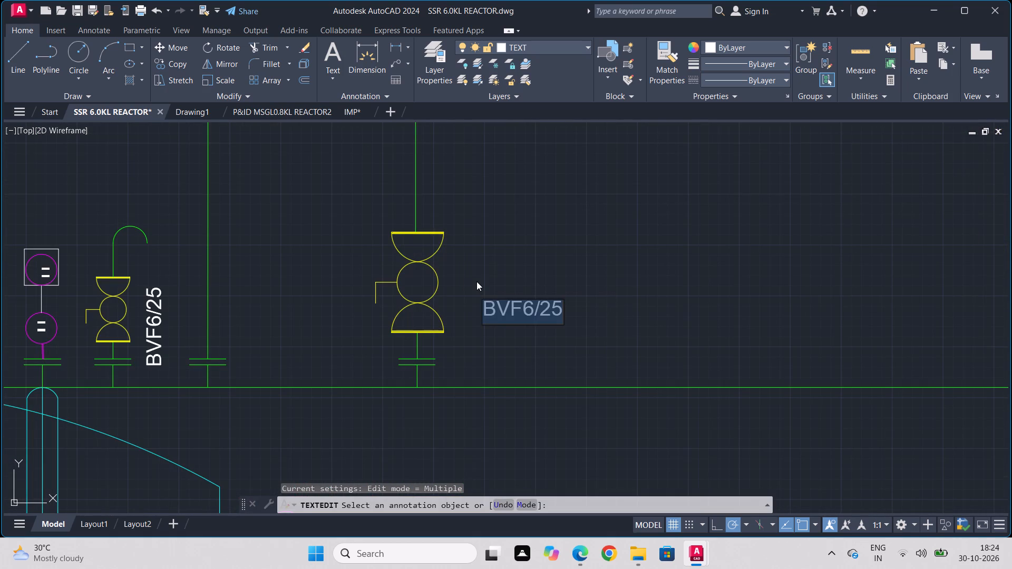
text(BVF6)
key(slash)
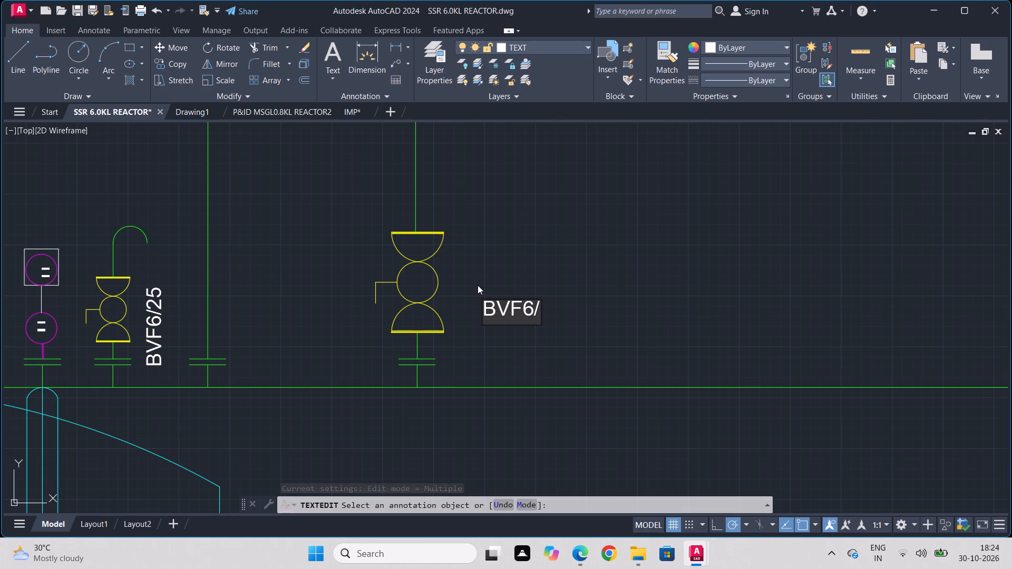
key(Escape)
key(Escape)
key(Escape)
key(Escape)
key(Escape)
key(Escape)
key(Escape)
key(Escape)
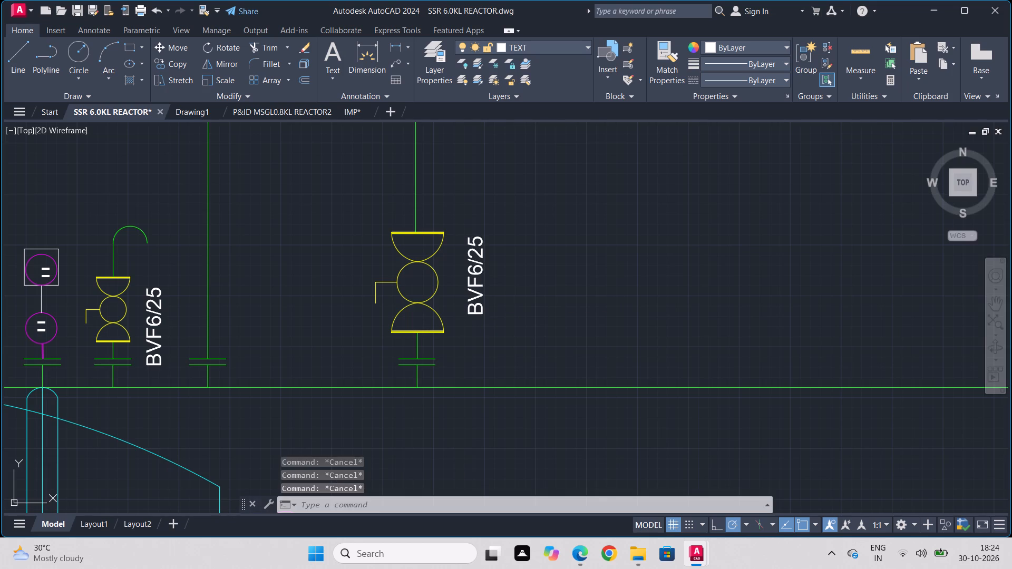
Change the vertical label beside the large reactor-top valve on the S6/40 line to BVF6/40.
click(478, 314)
click(477, 313)
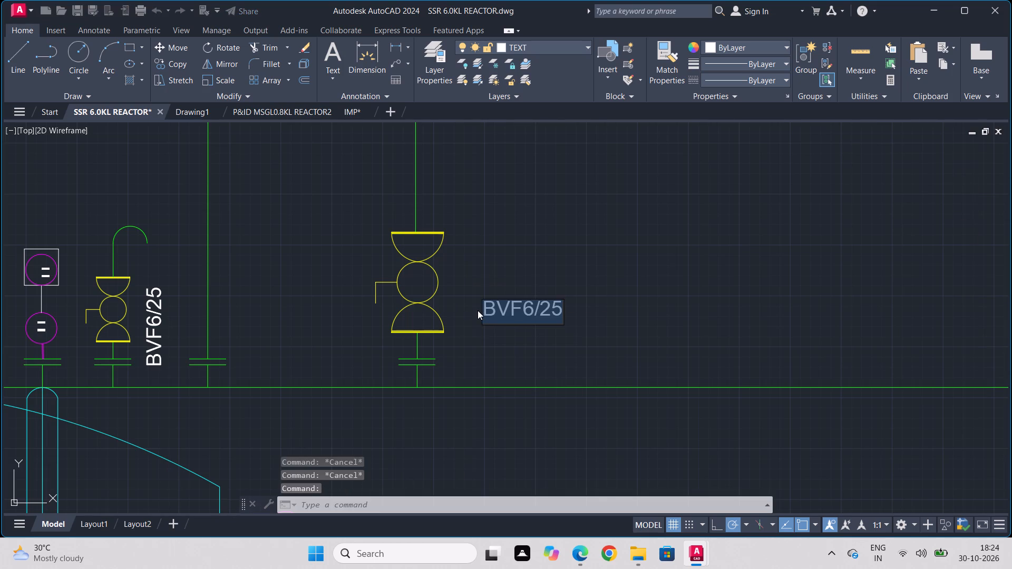
text(BVF6)
text(/40)
key(Return)
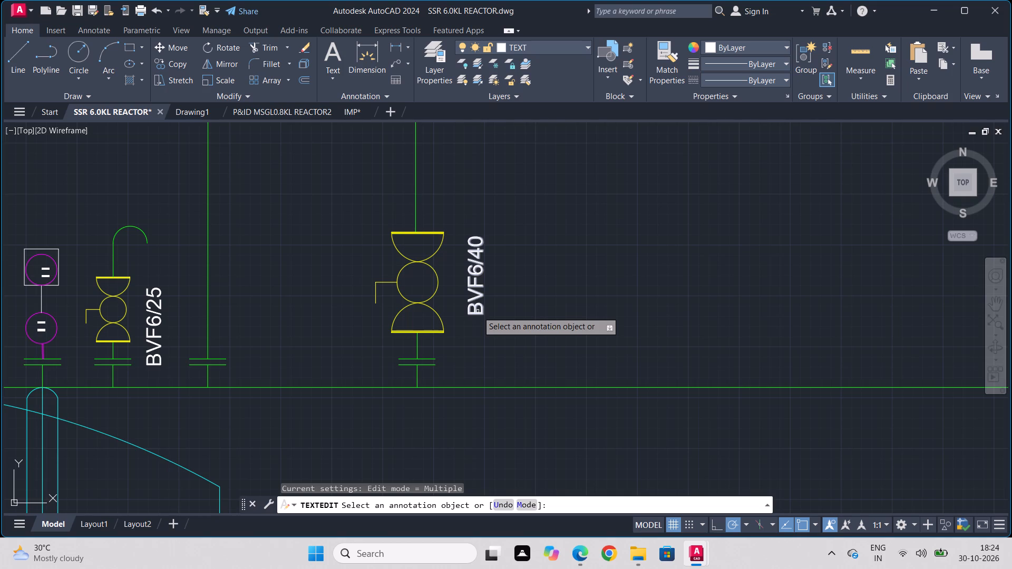
Change the vertical label beside the gooseneck vent valve next to the boxed instrument to BVF6/40.
click(151, 350)
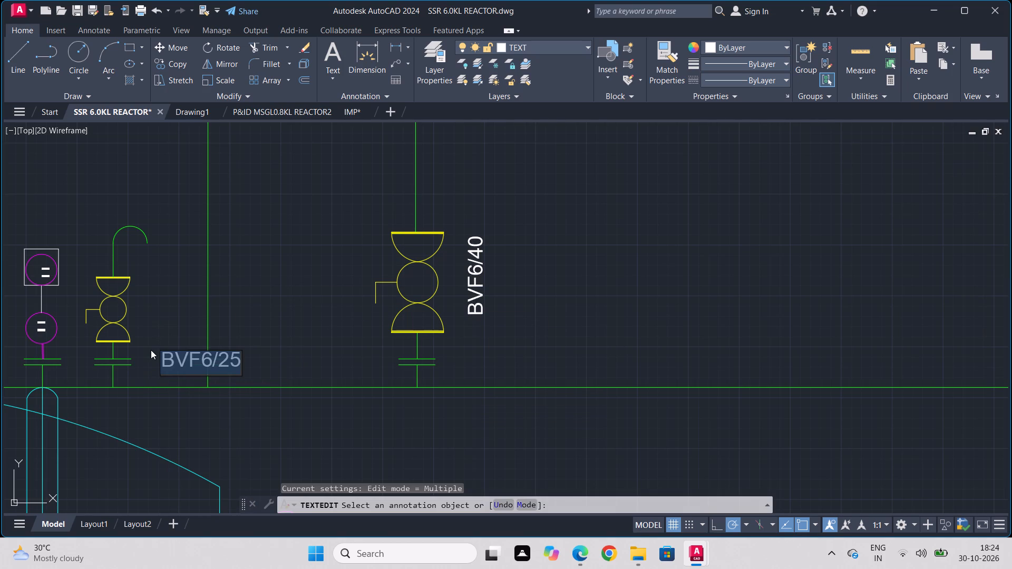
text(BVF6/40)
key(Return)
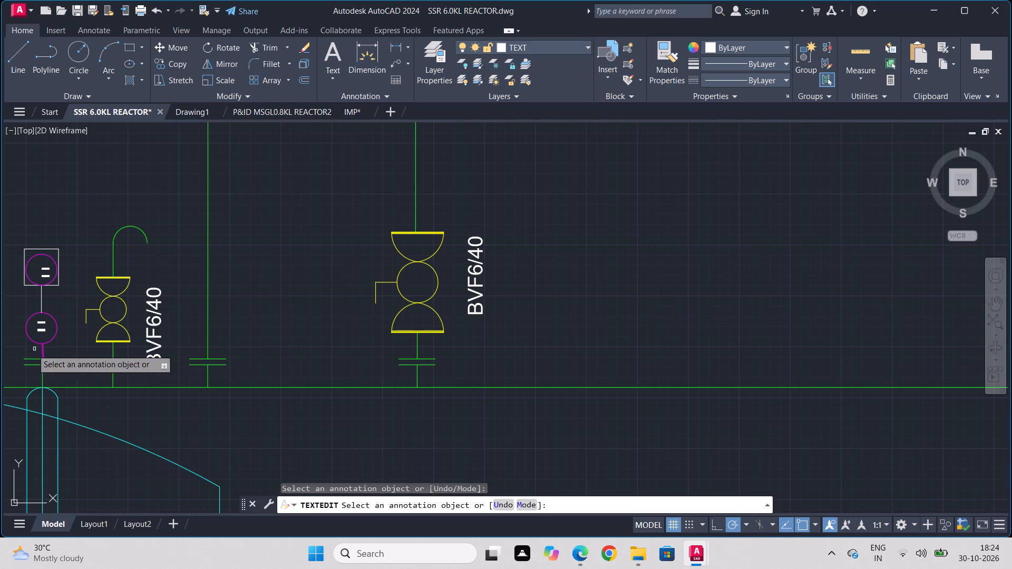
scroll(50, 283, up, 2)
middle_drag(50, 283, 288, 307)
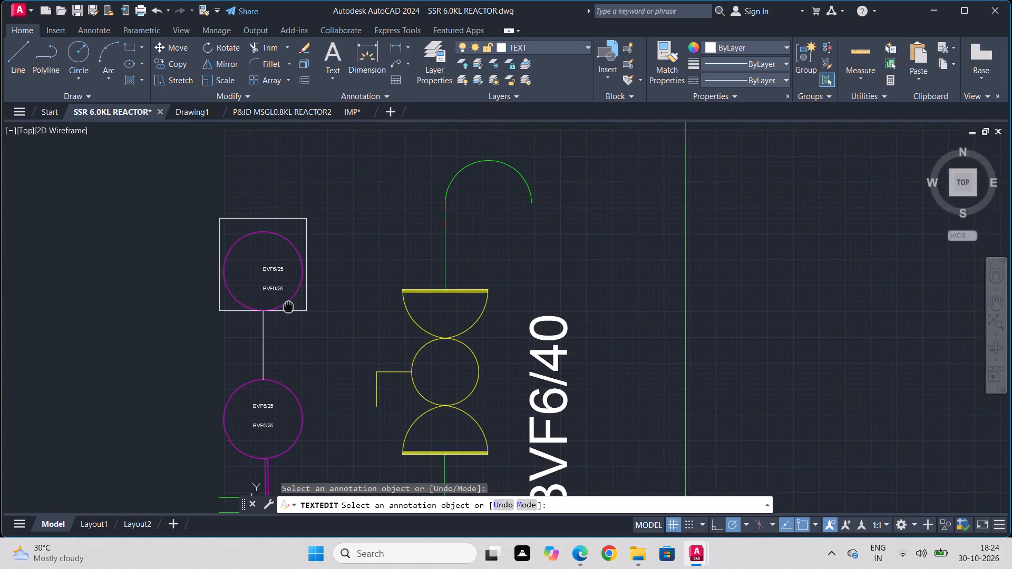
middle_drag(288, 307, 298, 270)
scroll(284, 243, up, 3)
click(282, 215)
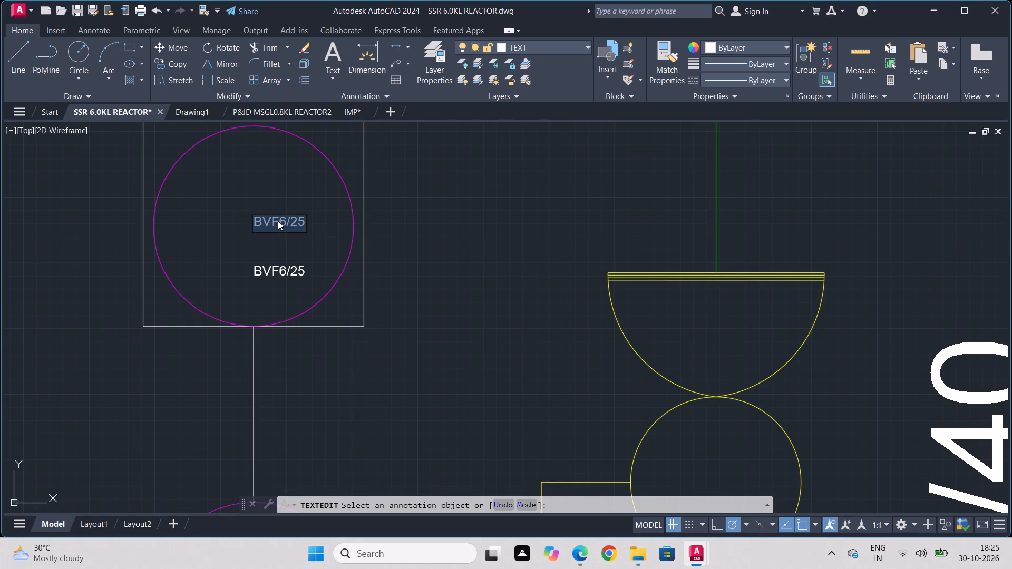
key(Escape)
Change the upper small text in the instrument circle above the agitator motor to K-0.
scroll(317, 368, down, 2)
scroll(316, 376, up, 2)
middle_drag(316, 376, 362, 233)
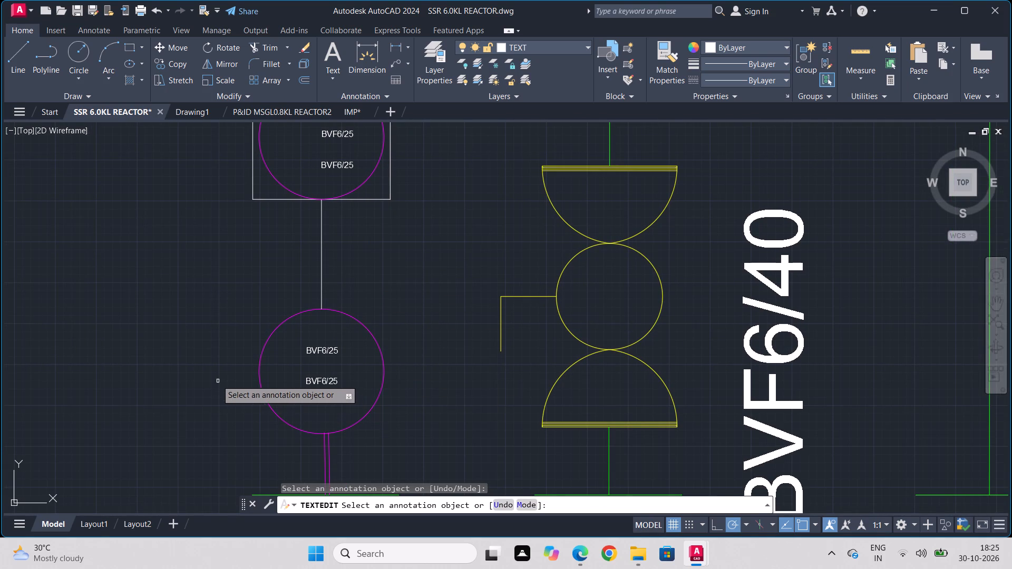
middle_drag(213, 379, 485, 394)
scroll(473, 394, down, 1)
scroll(231, 323, down, 1)
middle_drag(229, 322, 653, 424)
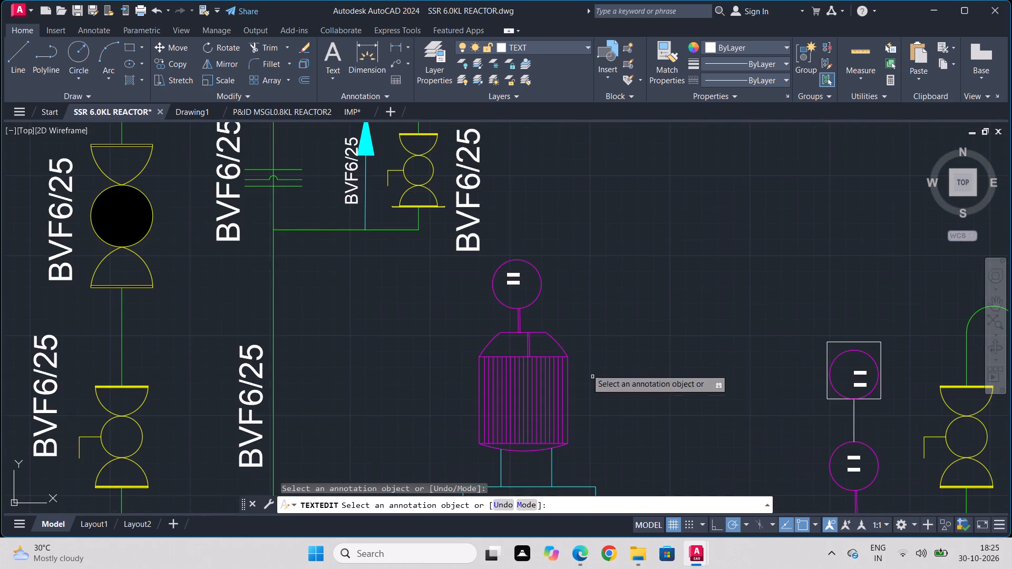
scroll(501, 279, up, 4)
click(536, 277)
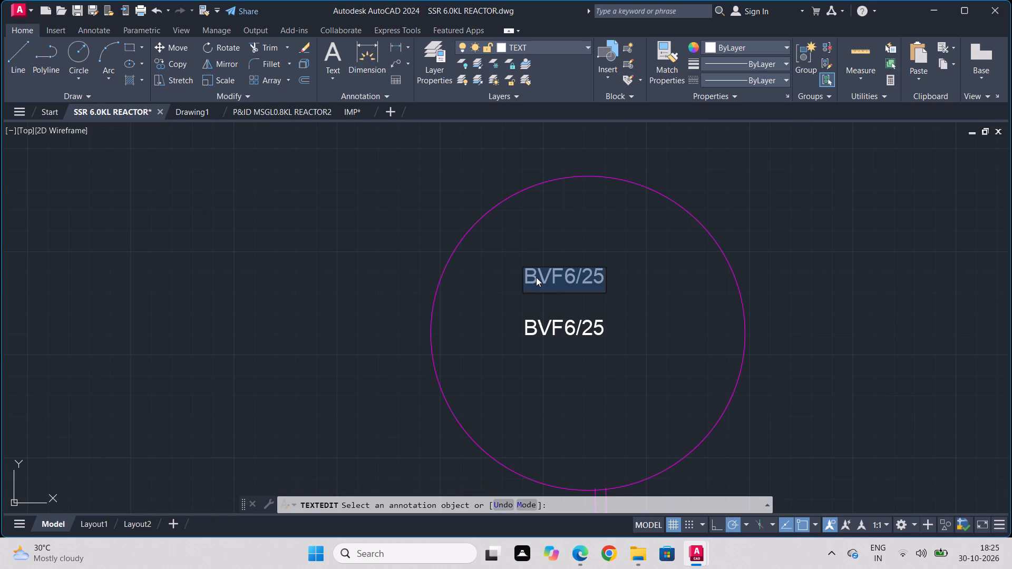
key(k)
text(-0)
key(Return)
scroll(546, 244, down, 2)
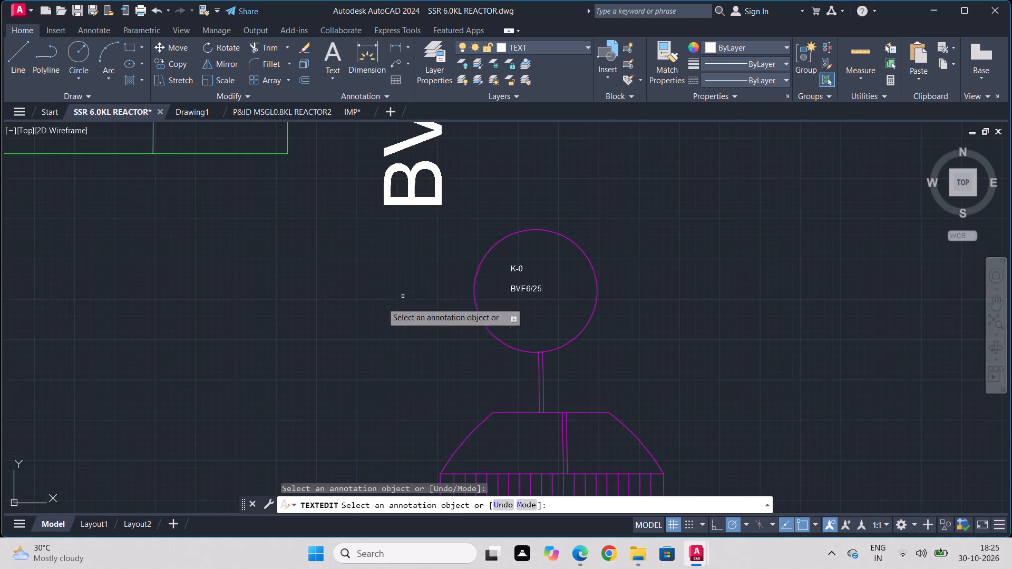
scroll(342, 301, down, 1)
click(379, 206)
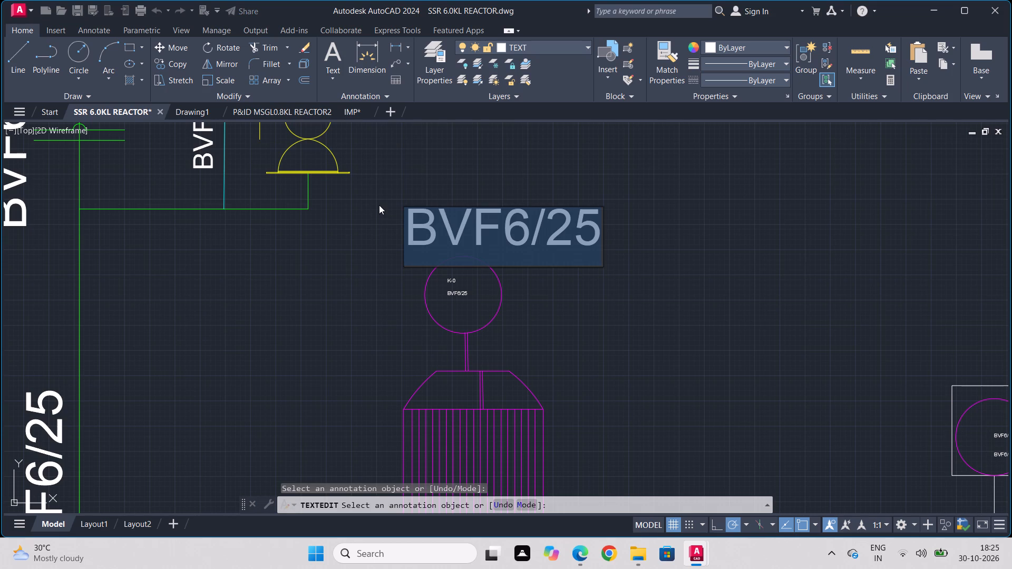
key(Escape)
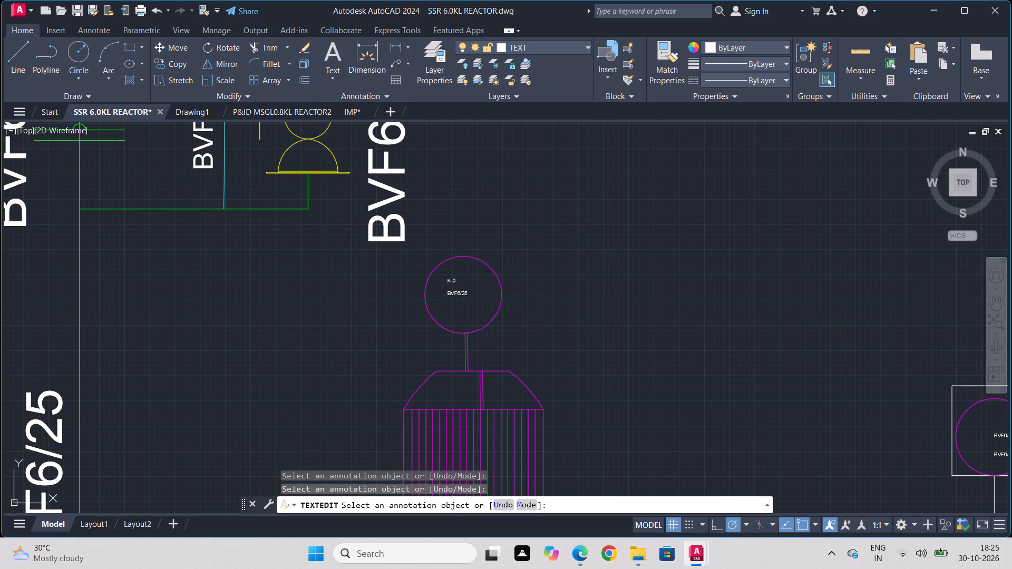
Change the smaller vertical BVF6/25 label beside the upward cyan arrow of the relief branch to 50X80.
middle_drag(176, 181, 178, 187)
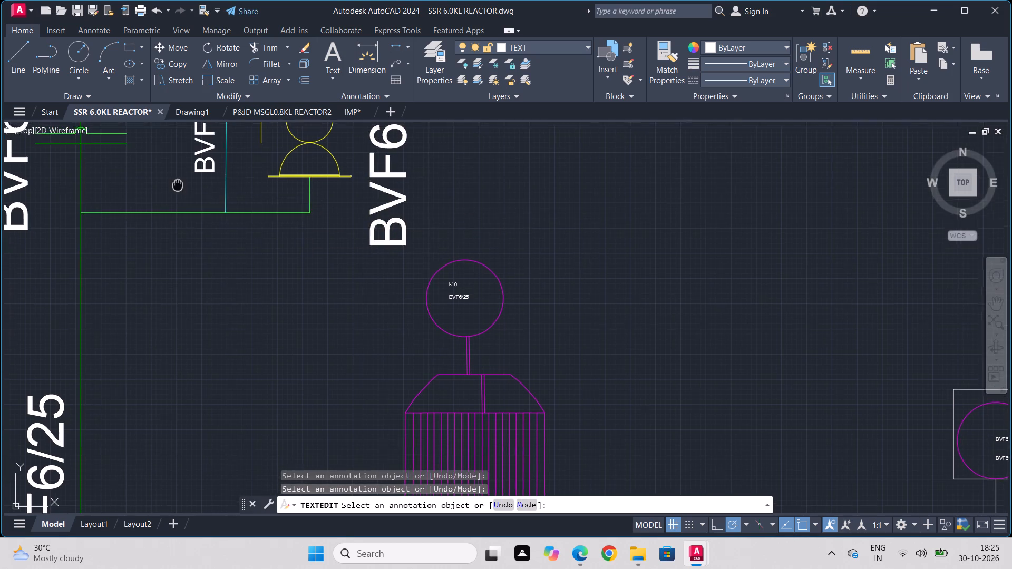
middle_drag(178, 187, 242, 305)
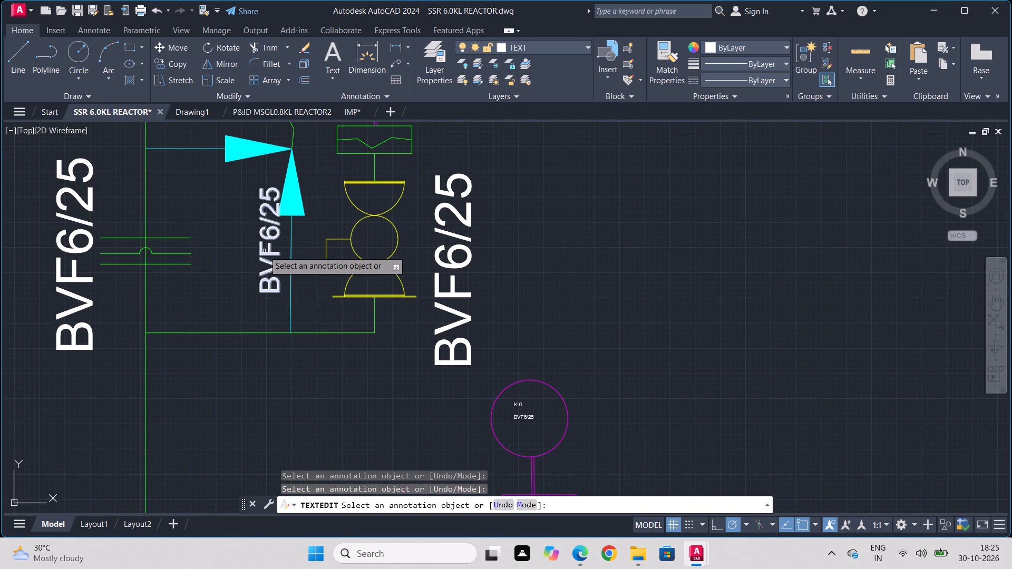
click(264, 251)
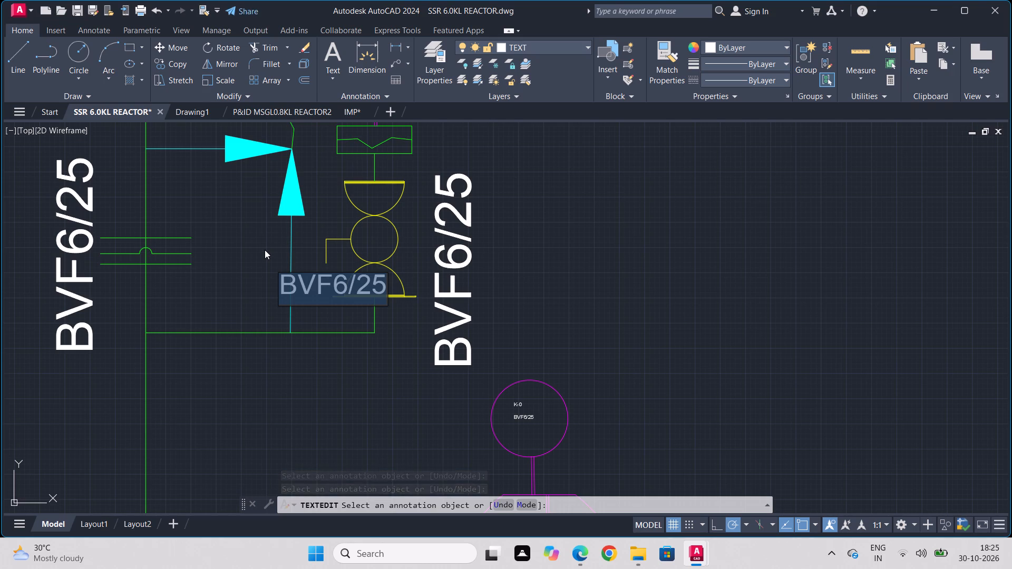
text(50)
key(x)
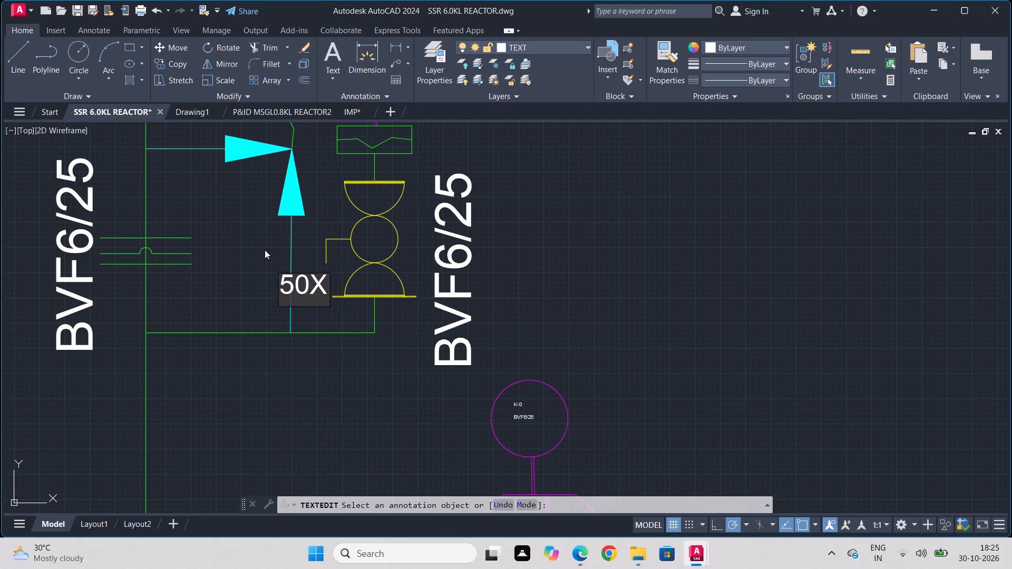
key(8)
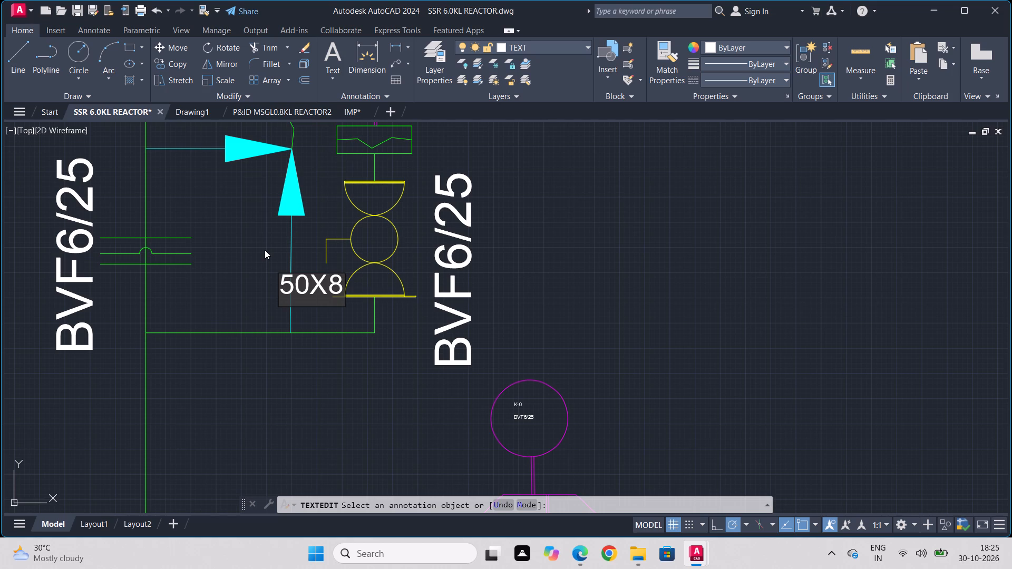
key(0)
key(Return)
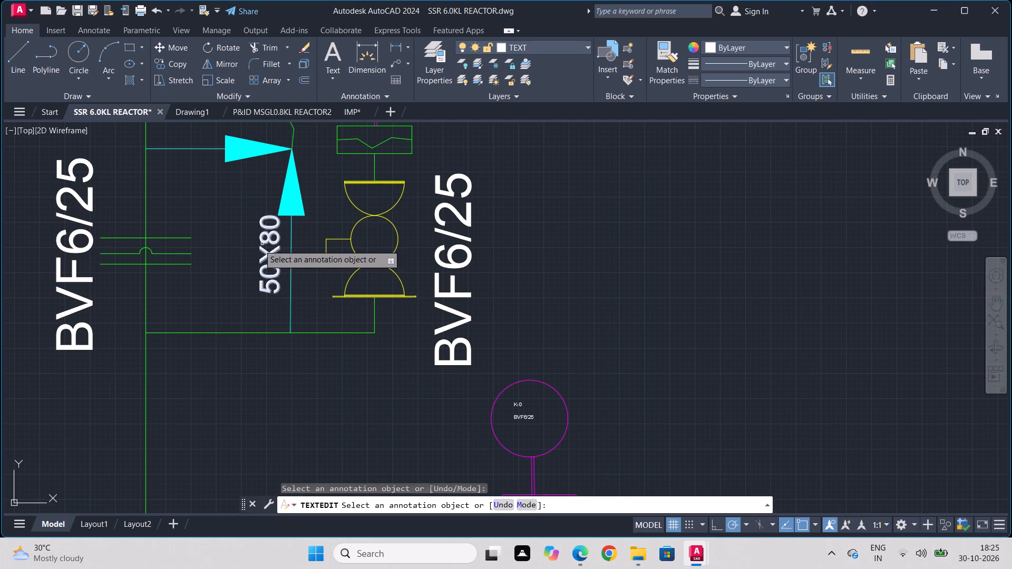
Change the small text below the downward arrow of the two-way arrow symbol on the branch line to S6.
scroll(238, 249, down, 1)
middle_drag(238, 249, 267, 374)
scroll(298, 227, up, 2)
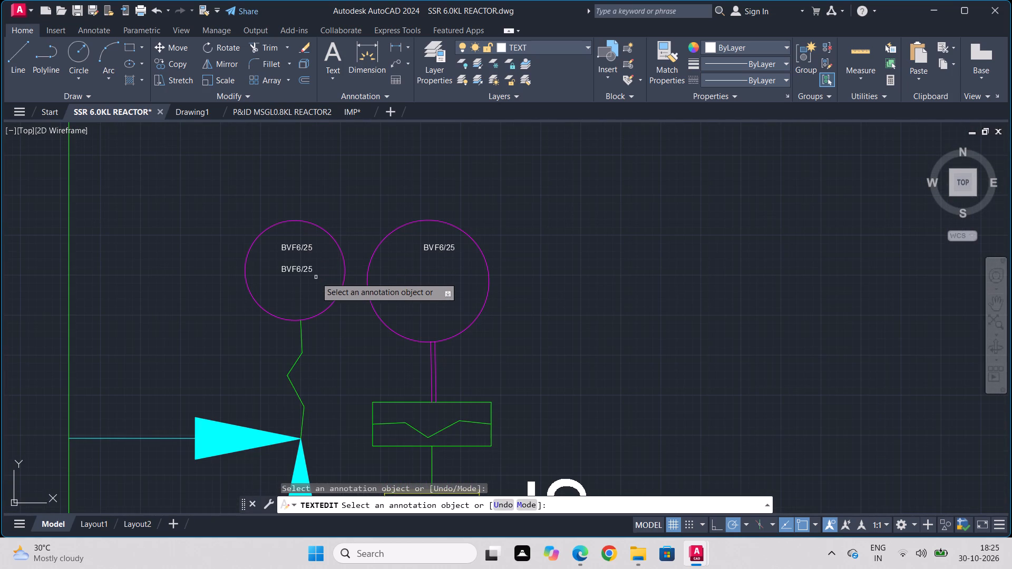
scroll(227, 258, down, 1)
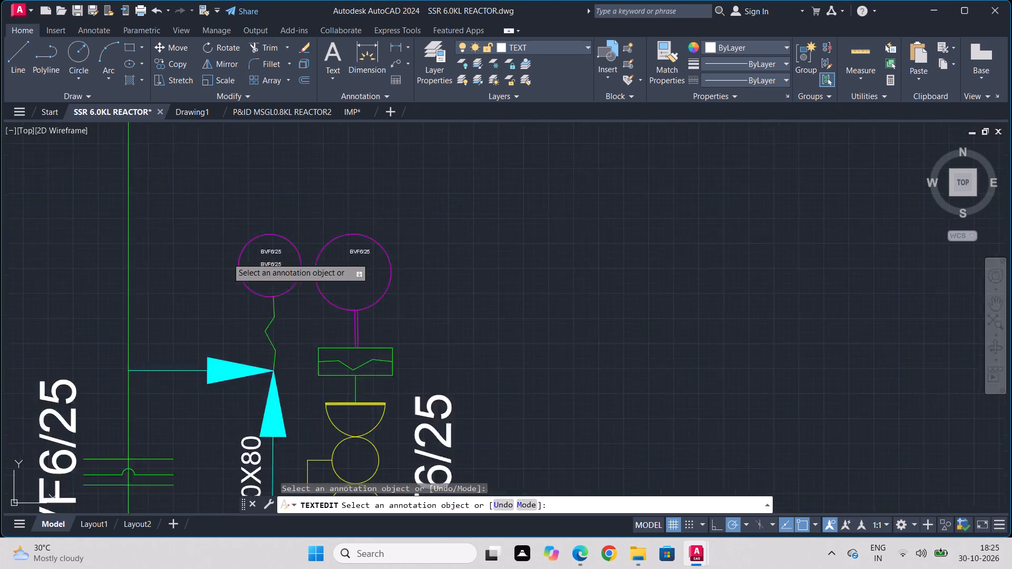
scroll(227, 258, down, 1)
middle_drag(208, 224, 246, 409)
scroll(246, 409, down, 1)
scroll(296, 200, up, 1)
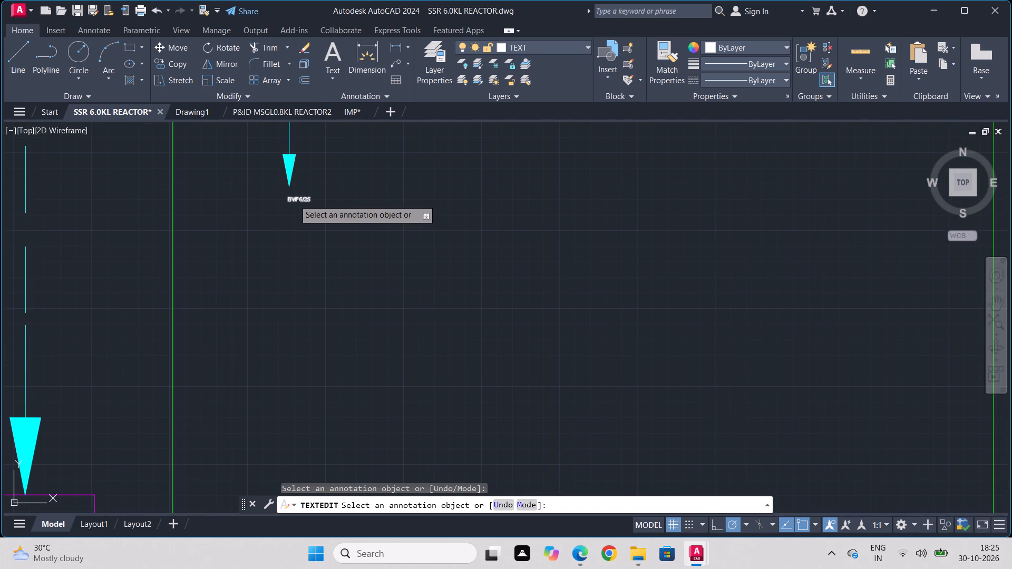
click(300, 200)
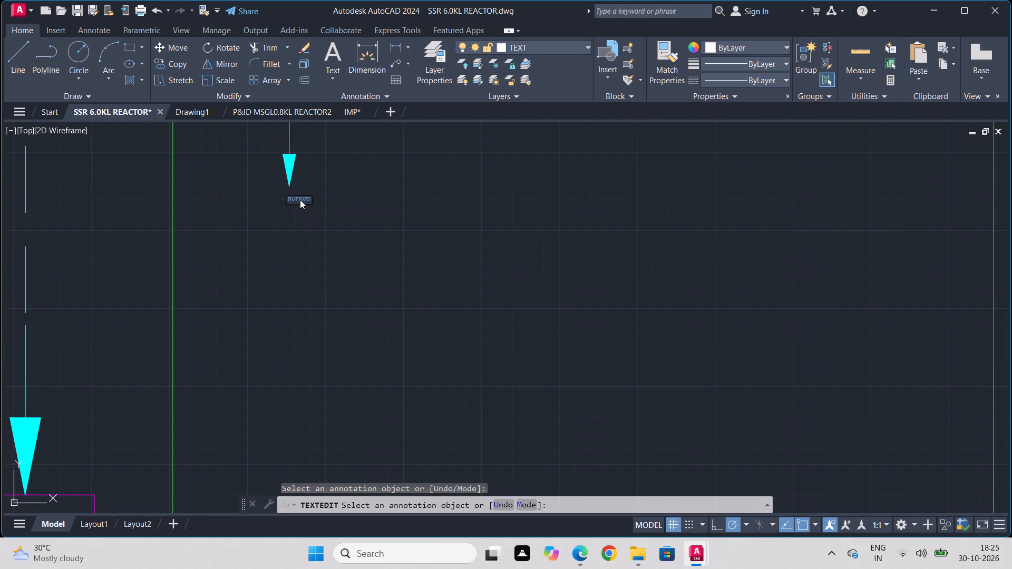
text(S6)
key(Return)
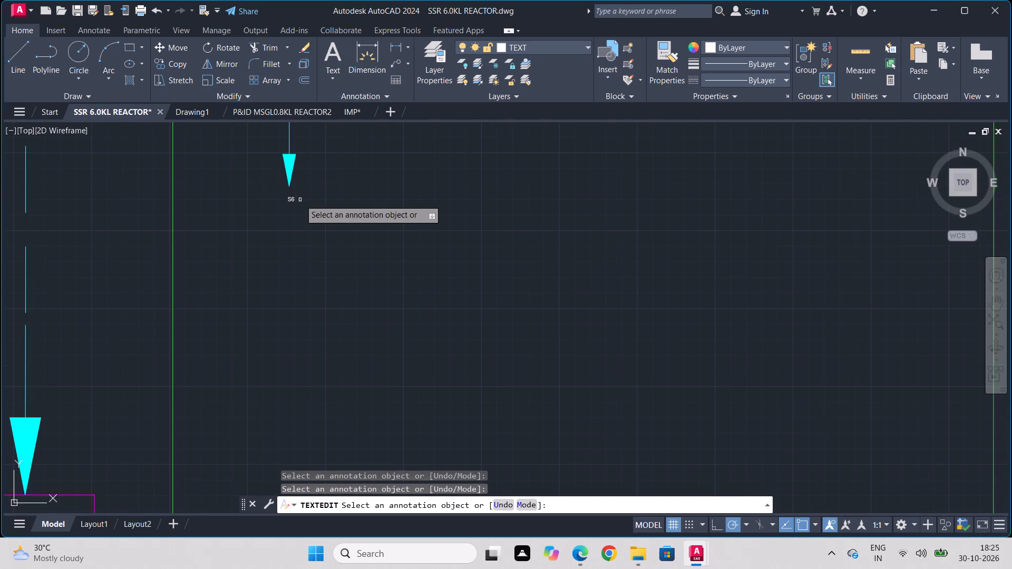
Change the small text above the upward arrow of the same two-way arrow symbol to S4.
middle_drag(342, 221, 339, 382)
click(290, 155)
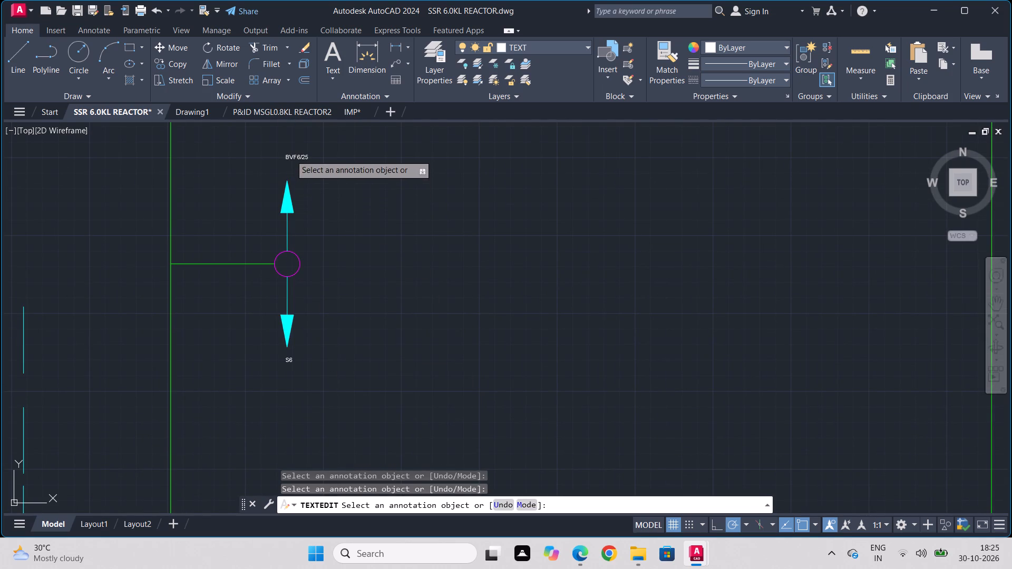
text(S4)
key(Return)
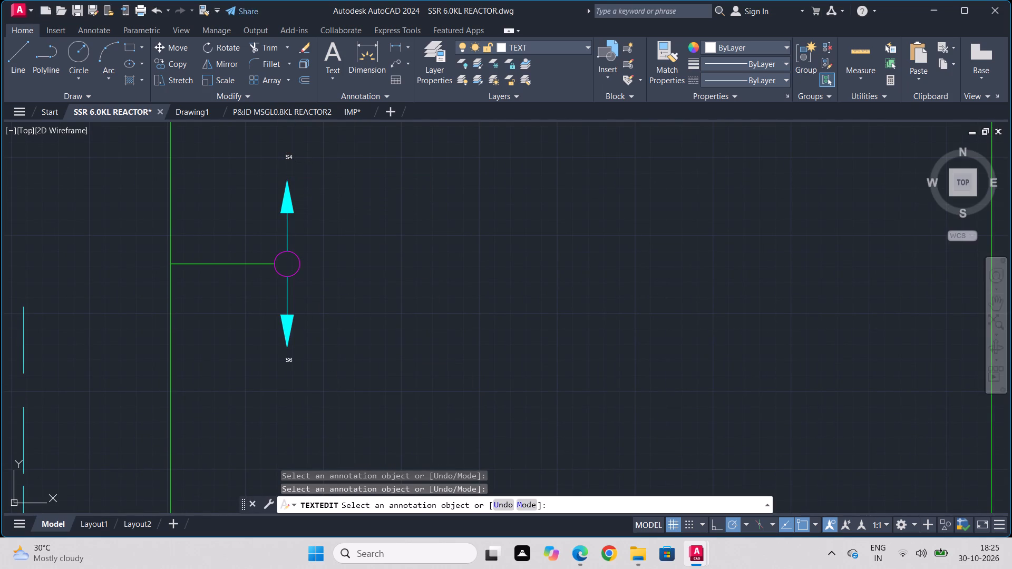
Change the vertical label beside the three-line disc symbol, on the line next to the 50X80 branch, to RD480.
scroll(108, 404, down, 2)
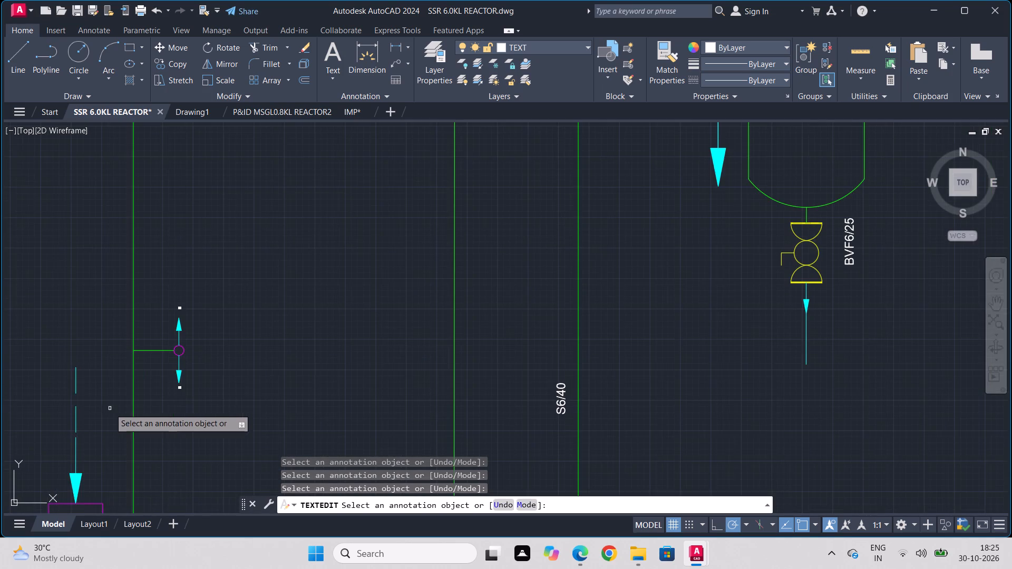
middle_drag(110, 408, 138, 271)
middle_drag(167, 397, 199, 246)
scroll(180, 357, down, 1)
middle_drag(180, 365, 180, 359)
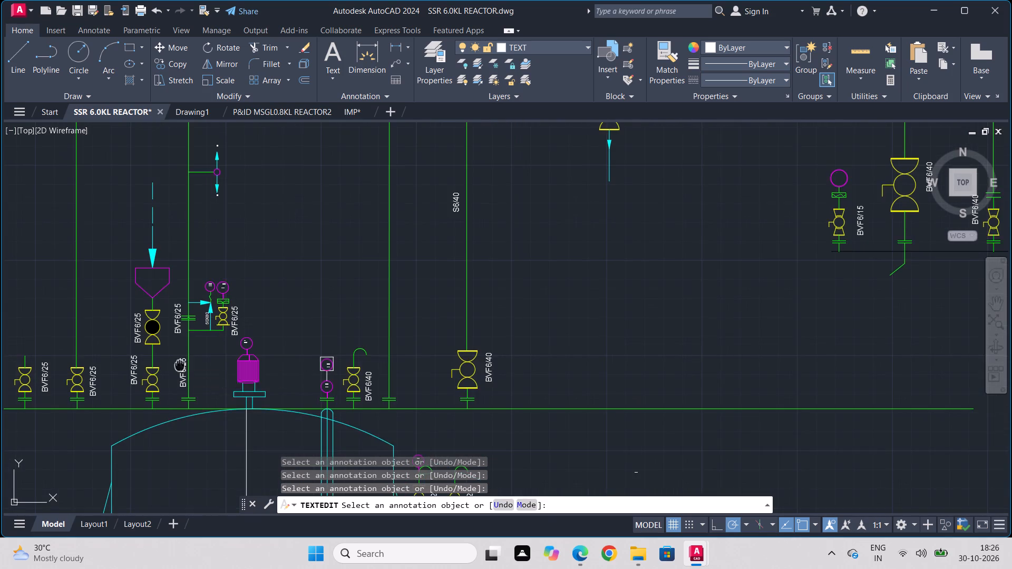
middle_drag(180, 359, 181, 274)
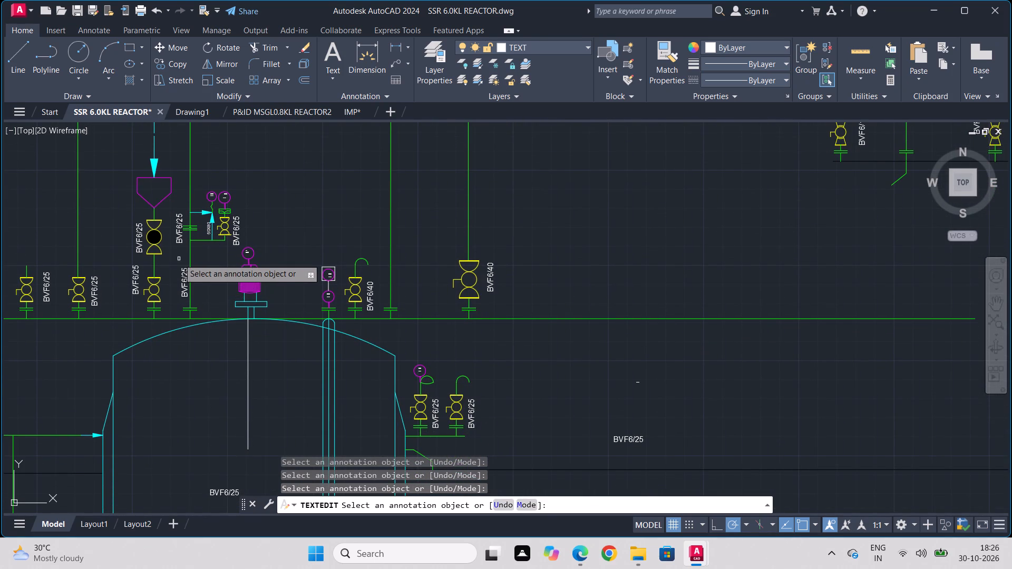
scroll(181, 229, up, 3)
click(187, 230)
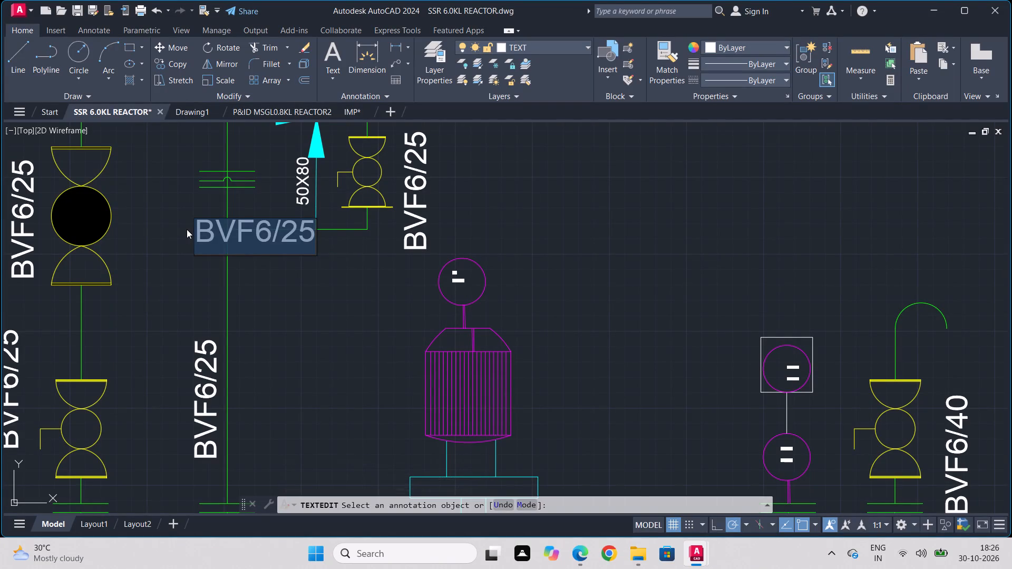
text(RD480)
key(Return)
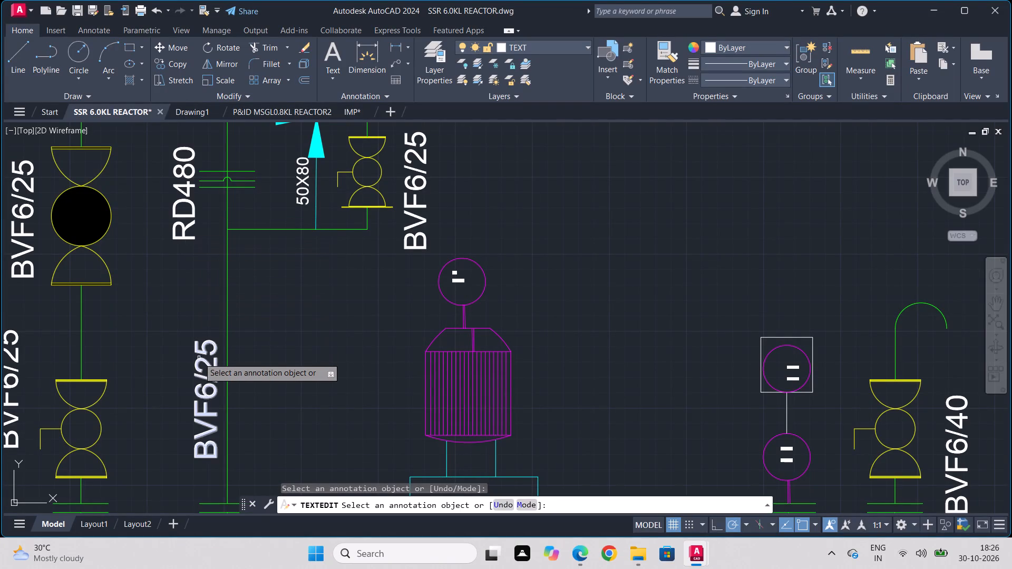
Change the vertical BVF6/25 label beside the line below RD480 to S4/80.
click(199, 362)
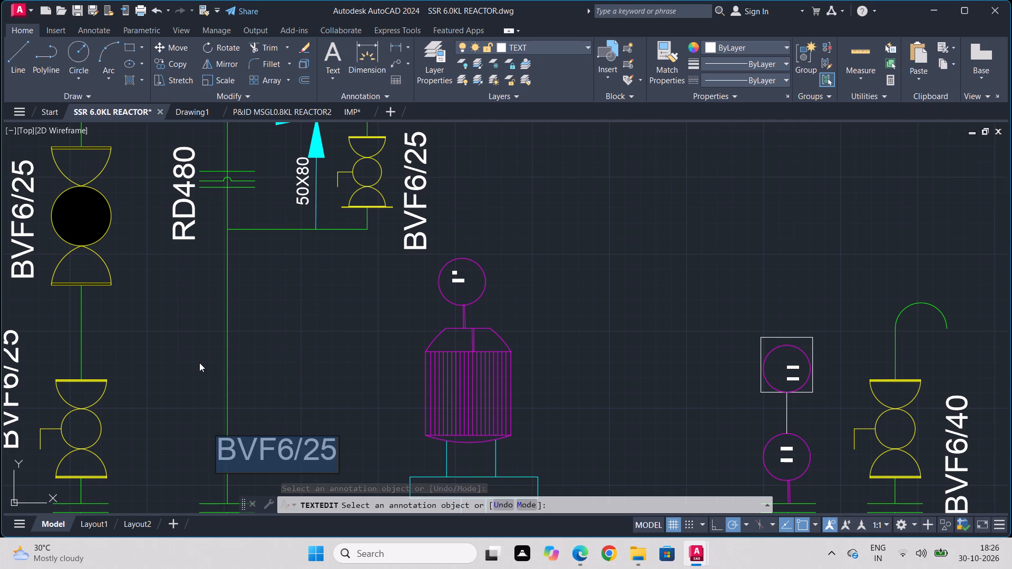
text(S4/)
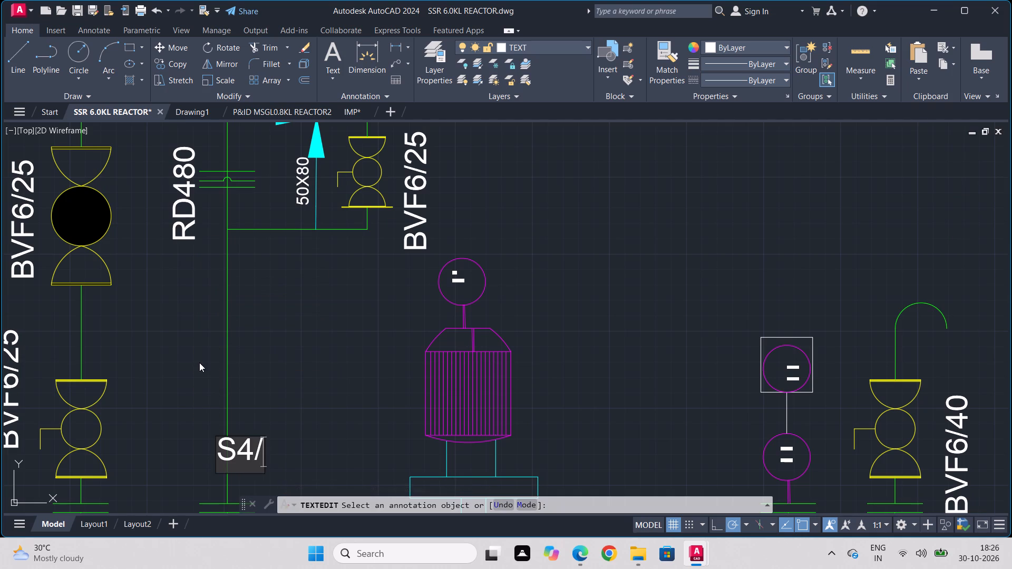
text(80)
key(Return)
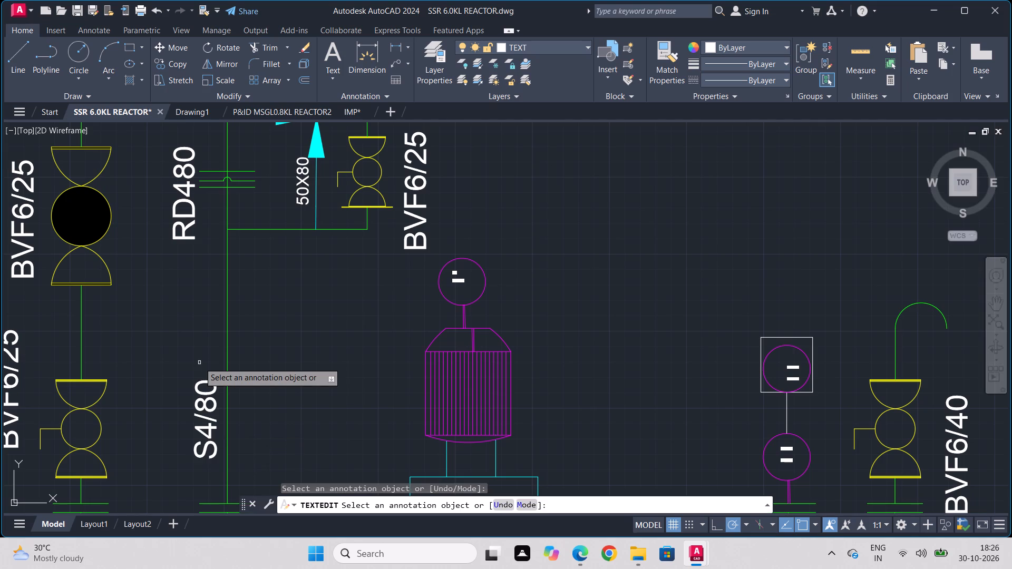
Change the vertical label beside the black-filled valve under the magenta hopper to IVF6/180.
middle_drag(126, 356, 425, 407)
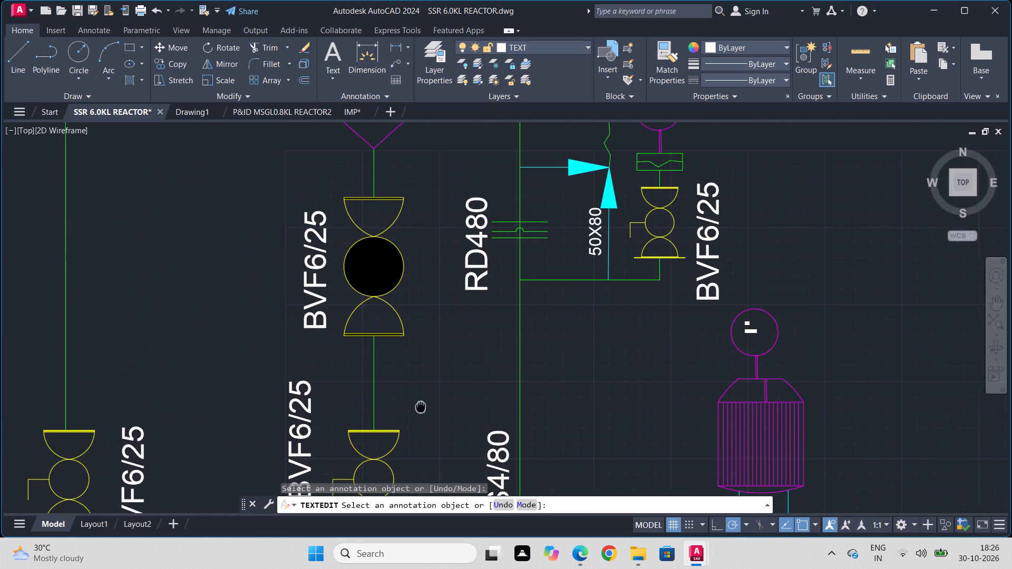
middle_drag(425, 407, 426, 407)
scroll(369, 328, down, 2)
middle_drag(398, 337, 449, 530)
scroll(398, 337, up, 1)
scroll(449, 530, down, 1)
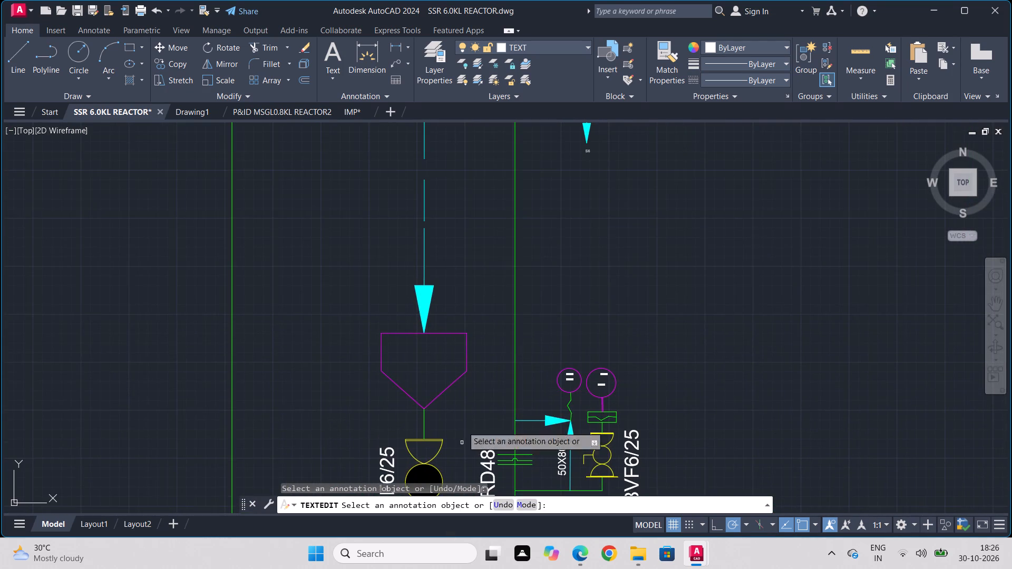
scroll(462, 346, down, 1)
middle_drag(453, 433, 462, 346)
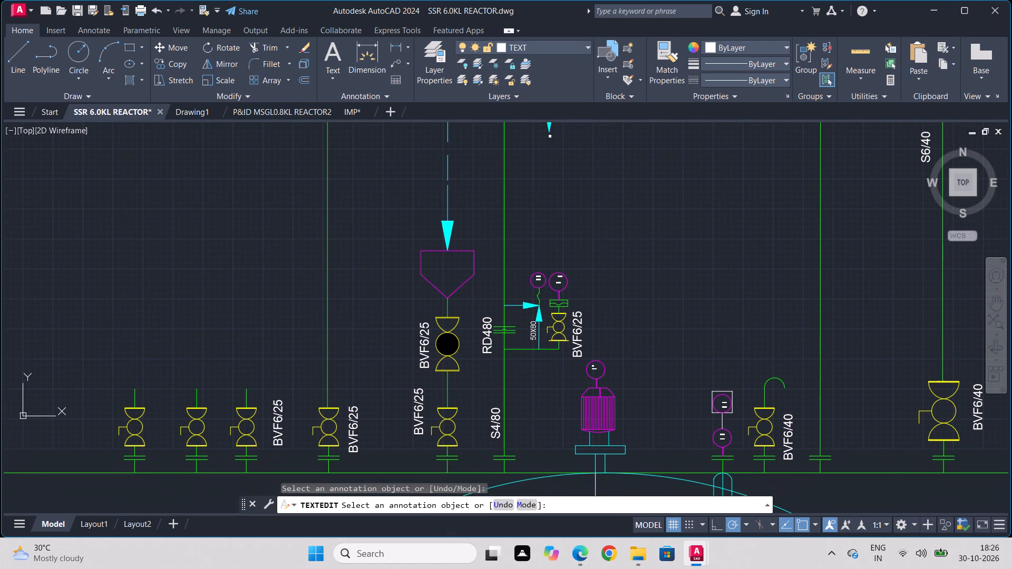
scroll(400, 368, up, 2)
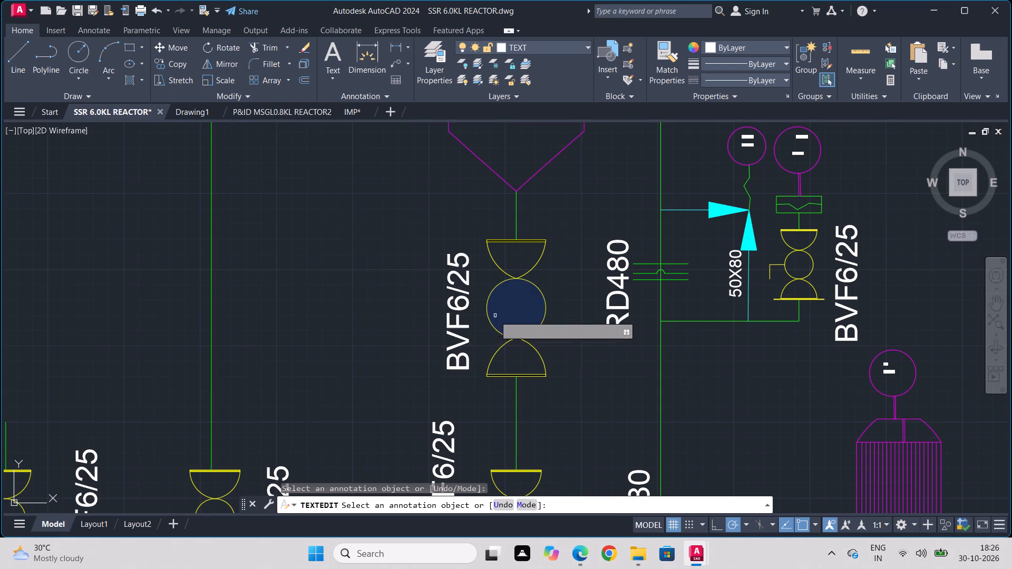
click(454, 338)
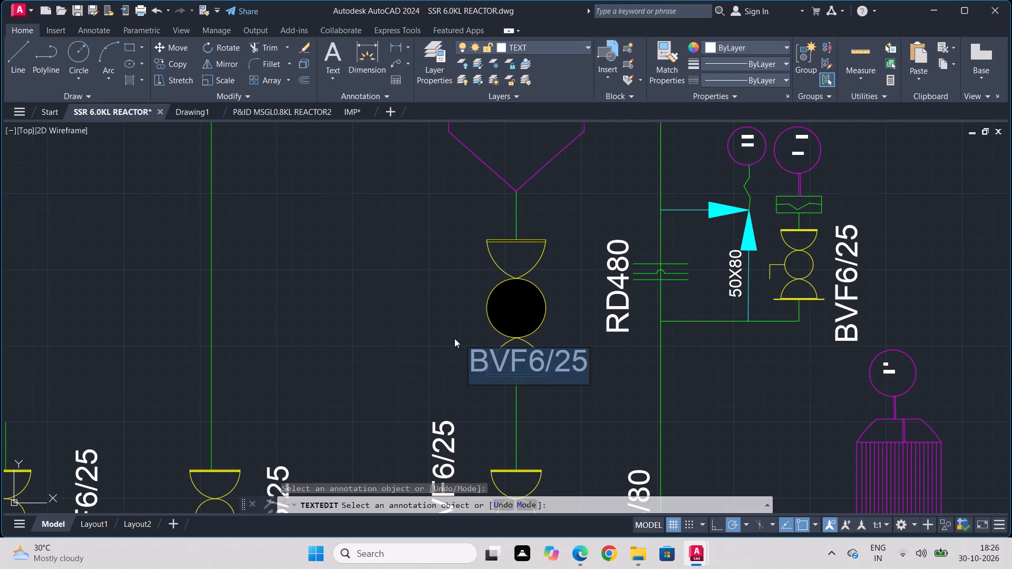
text(IVF6/)
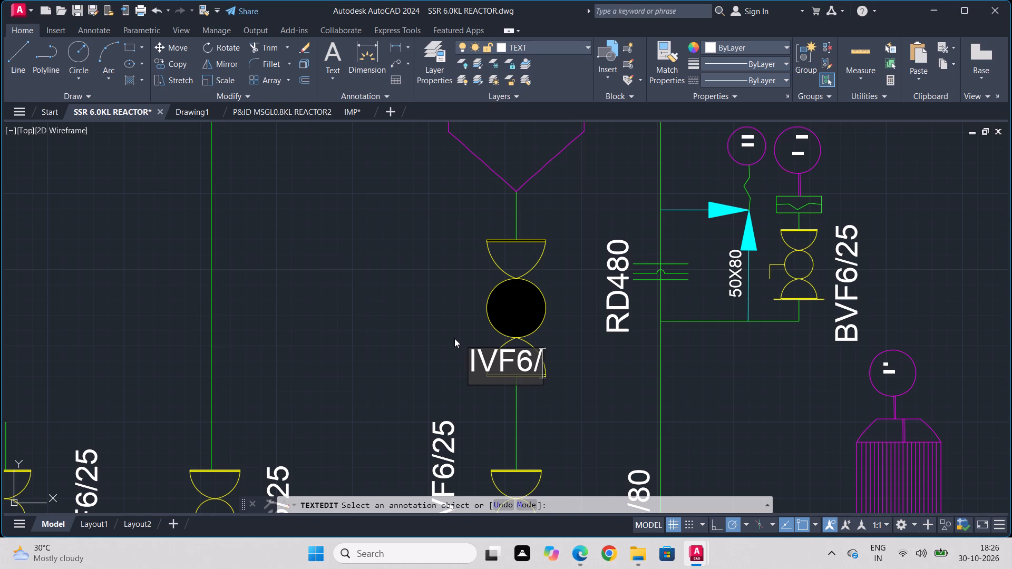
key(1)
text(80)
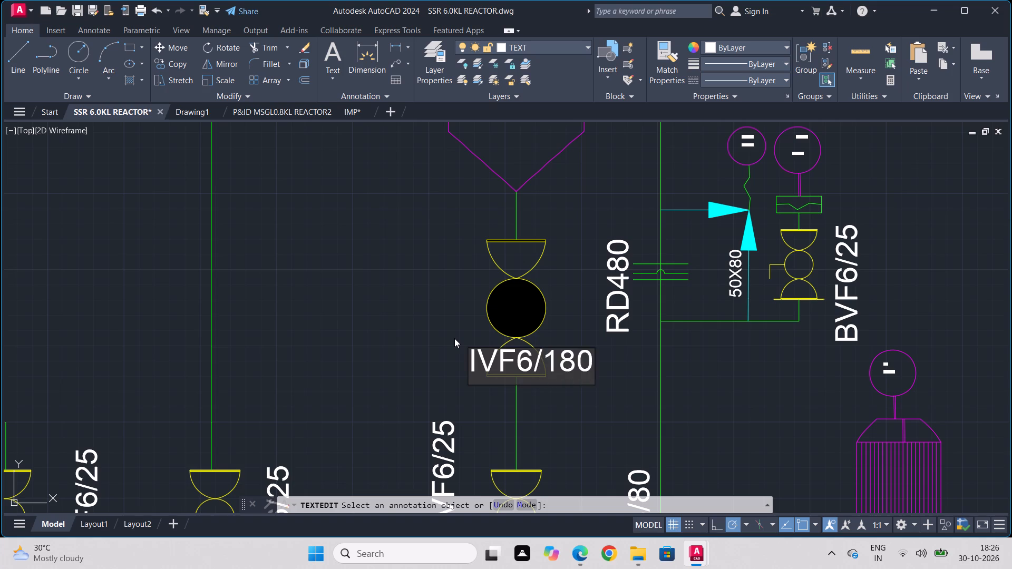
key(Return)
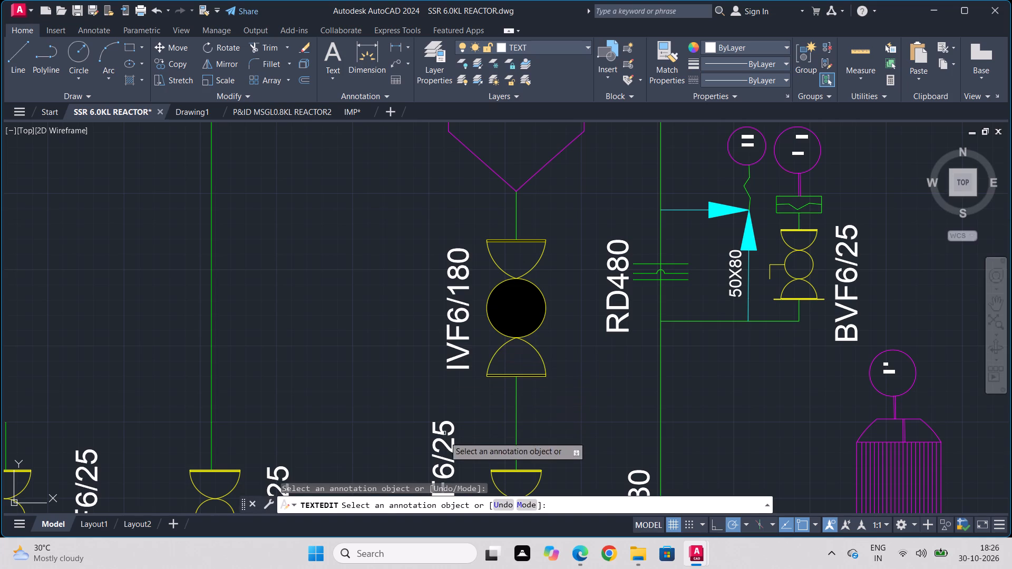
Change the vertical label of the valve directly below the IVF6/180 valve, on the hopper line, to IVF6/200.
middle_drag(444, 438, 420, 216)
scroll(420, 216, down, 1)
click(420, 238)
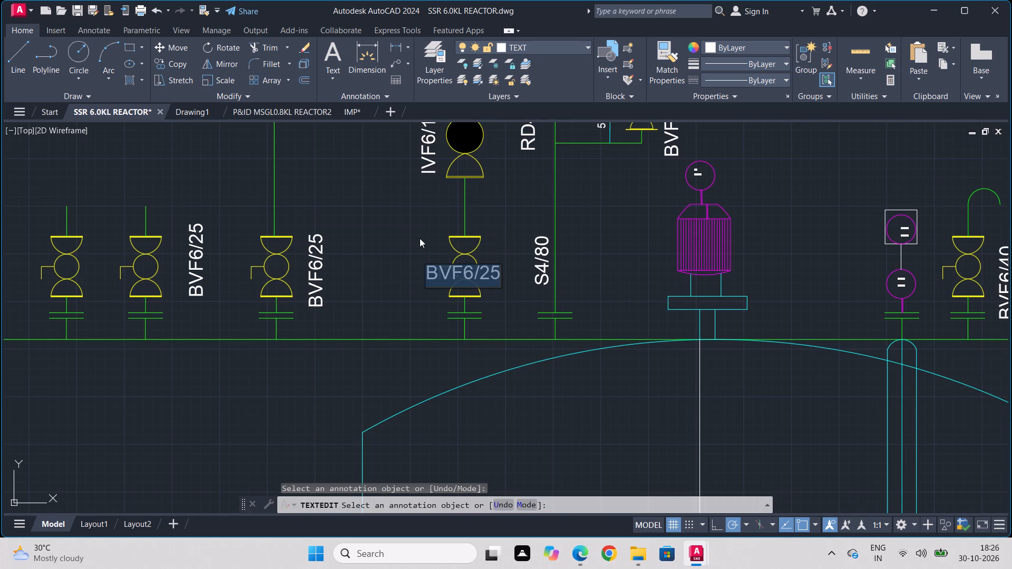
text(IVF6/)
text(200)
key(Return)
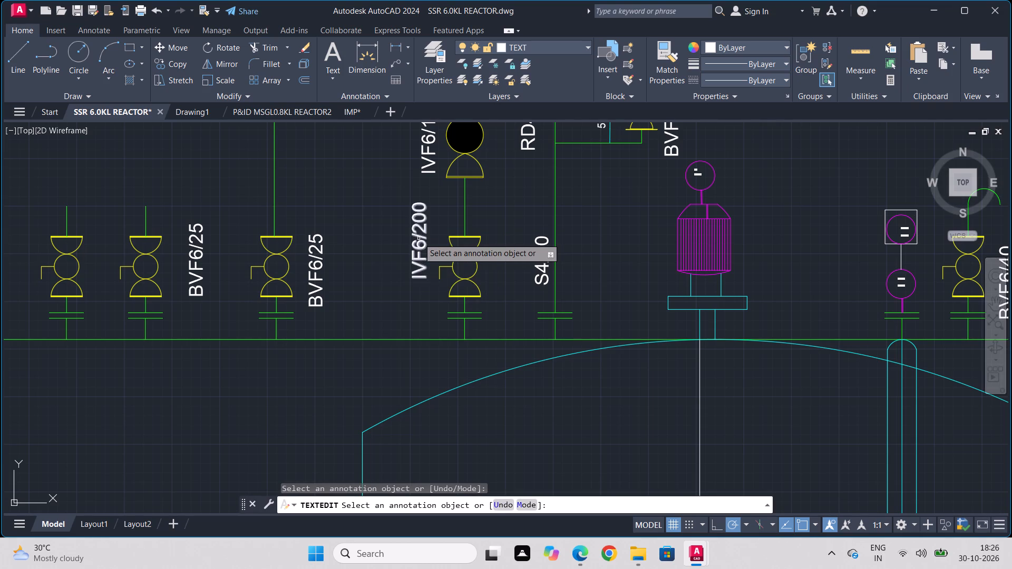
Change the label of the reactor-top valve on the long vertical line next to the IVF6/200 valve to BVF6/15.
click(316, 282)
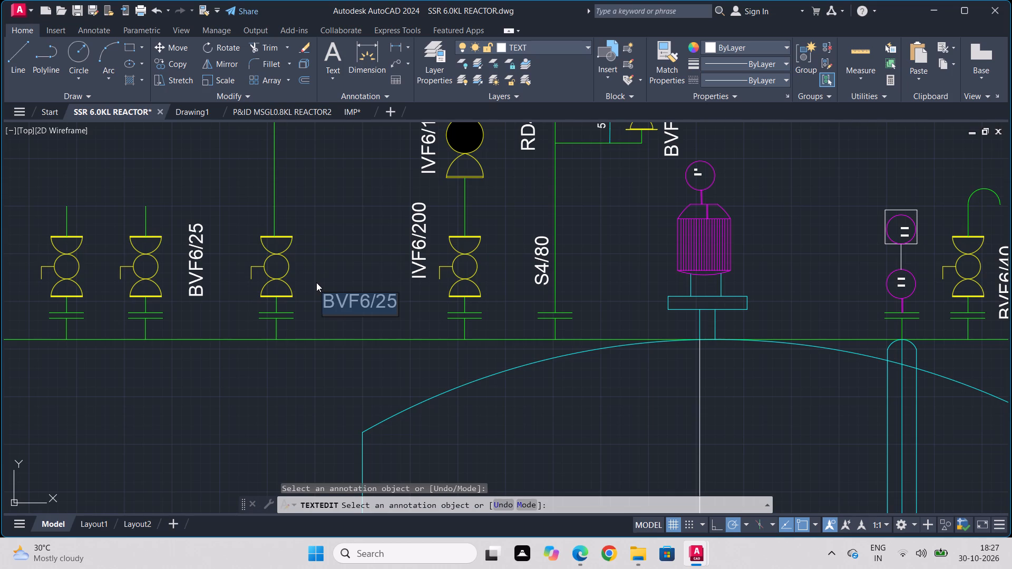
text(BVF)
text(6/15)
key(Return)
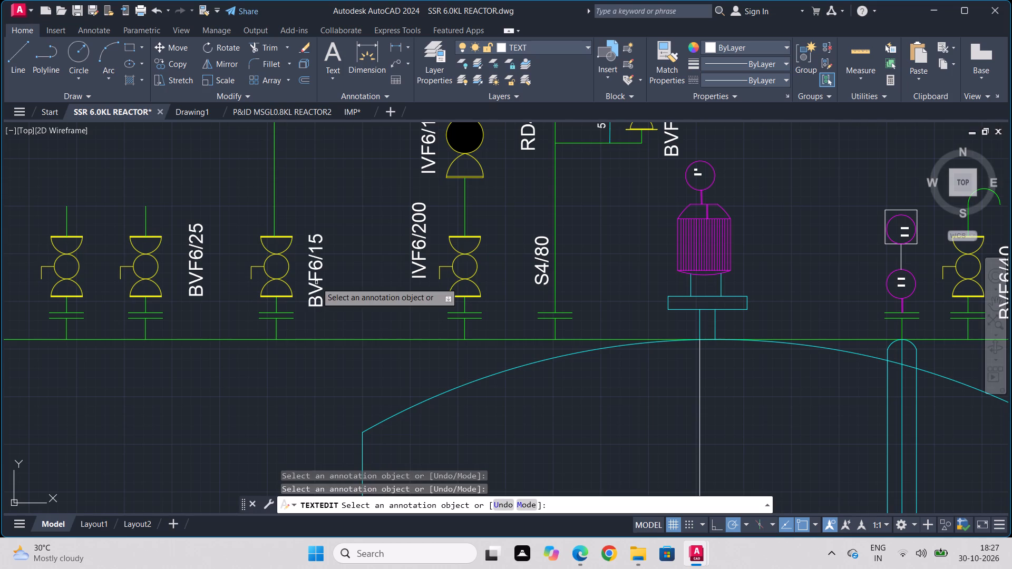
Change the vertical label between the group of three short-stub valves and the BVF6/15 valve to IVF6/40.
scroll(344, 173, down, 1)
middle_drag(348, 194, 433, 476)
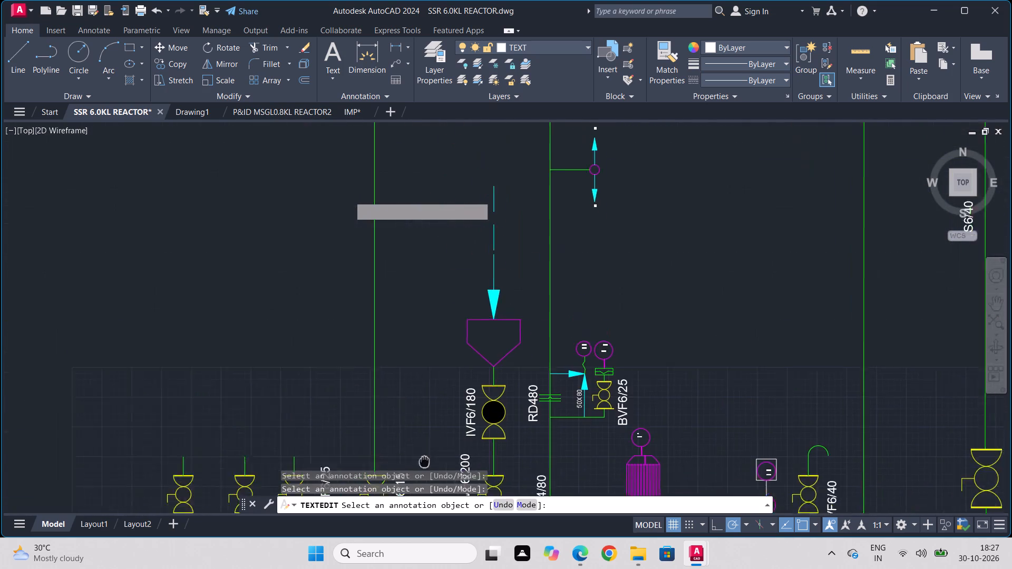
middle_drag(433, 476, 458, 262)
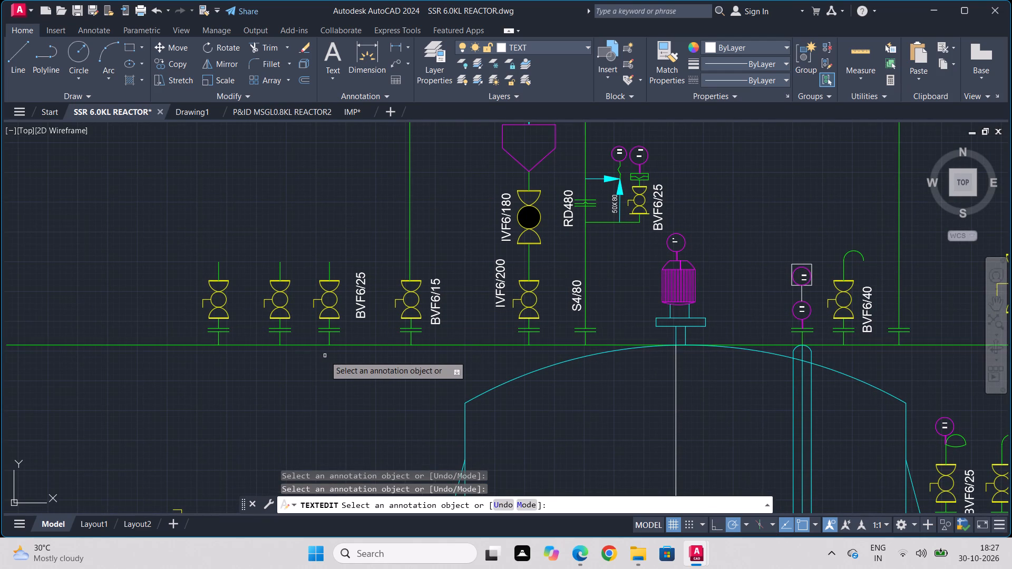
click(365, 299)
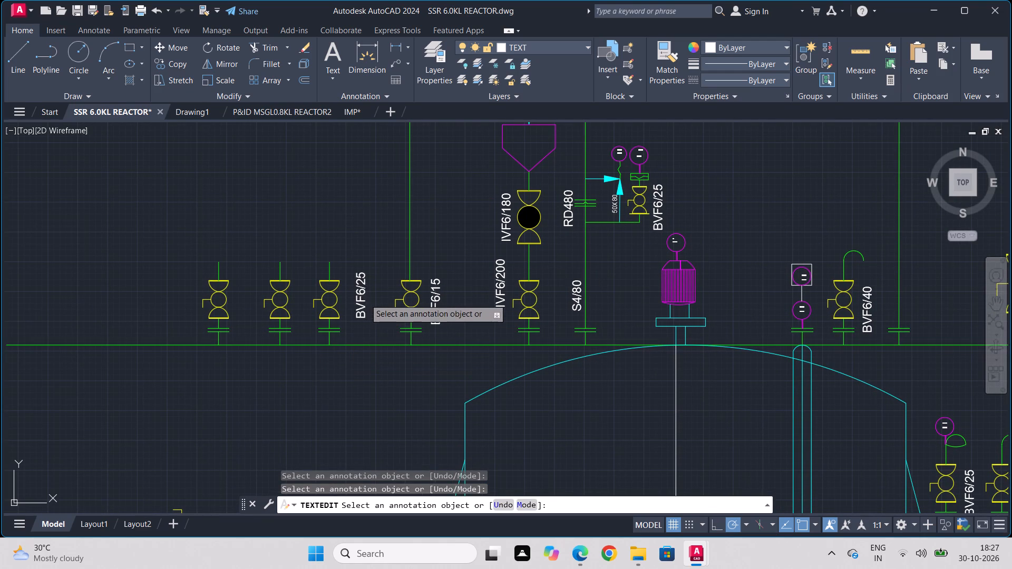
text(IVF)
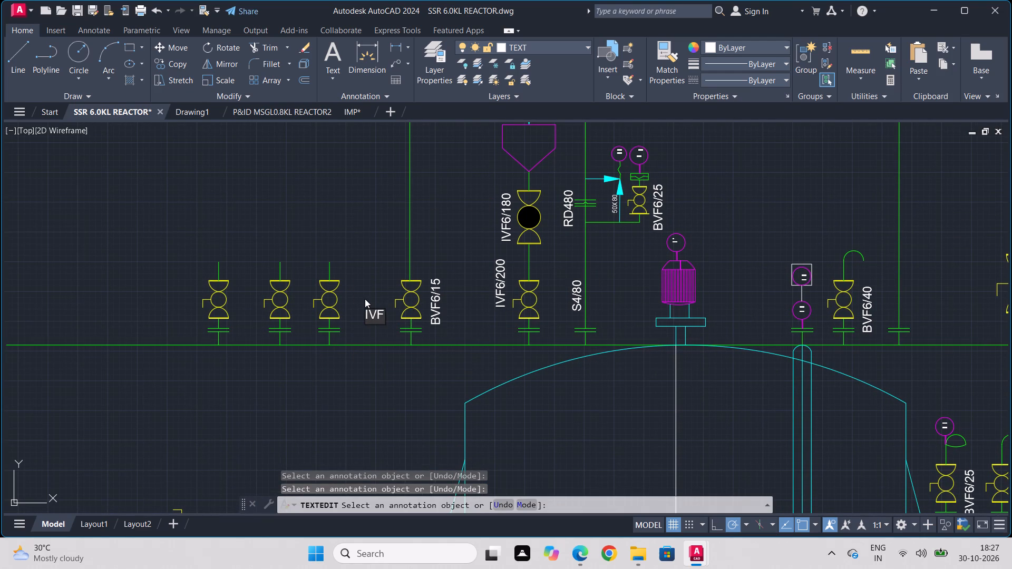
key(6)
text(/40)
key(Return)
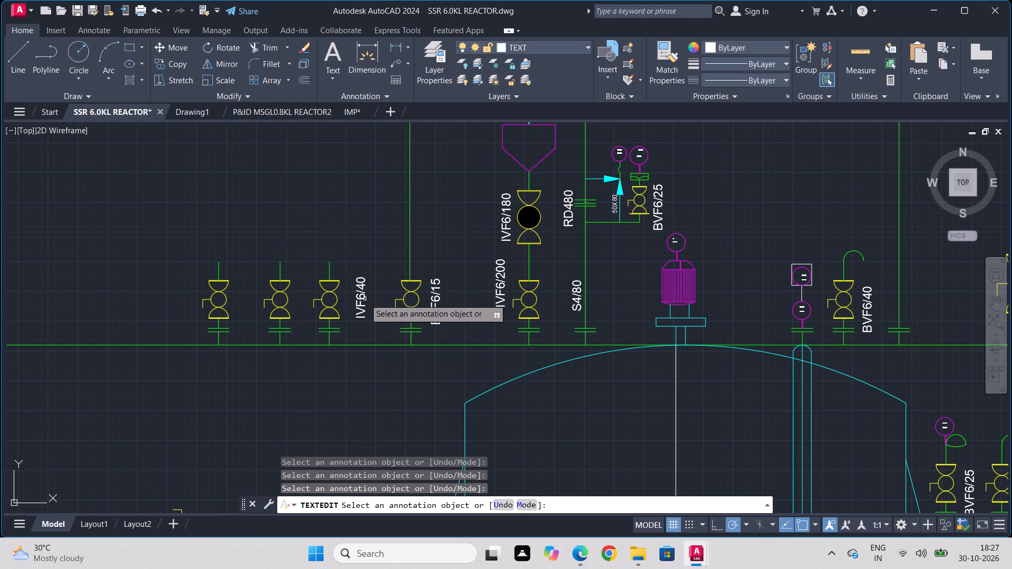
Change the label of the side-nozzle valve below the magenta instrument circle at the reactor's shoulder to BVS1/15.
scroll(631, 418, down, 2)
middle_drag(631, 419, 566, 239)
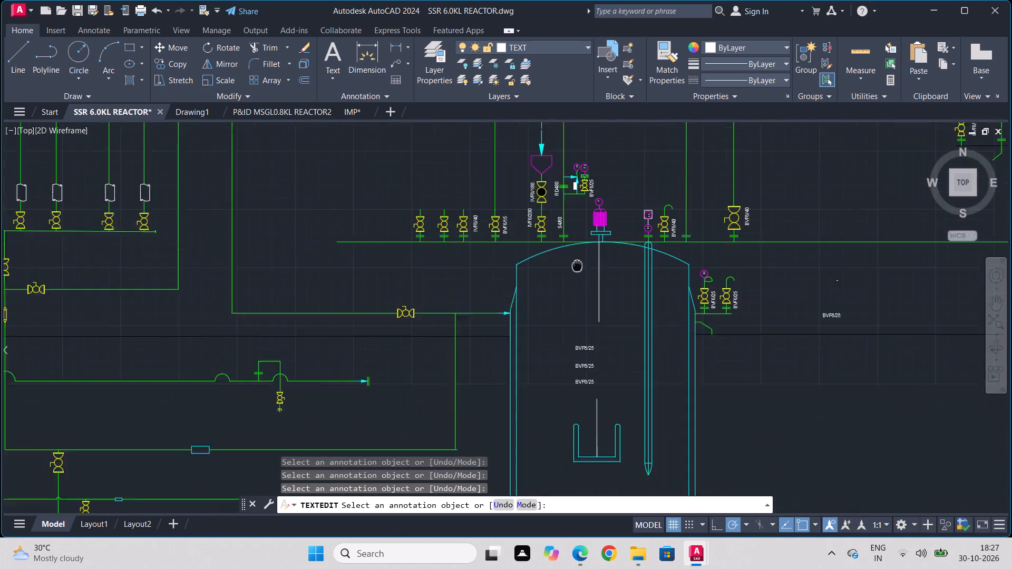
middle_drag(566, 239, 175, 103)
middle_drag(313, 151, 344, 261)
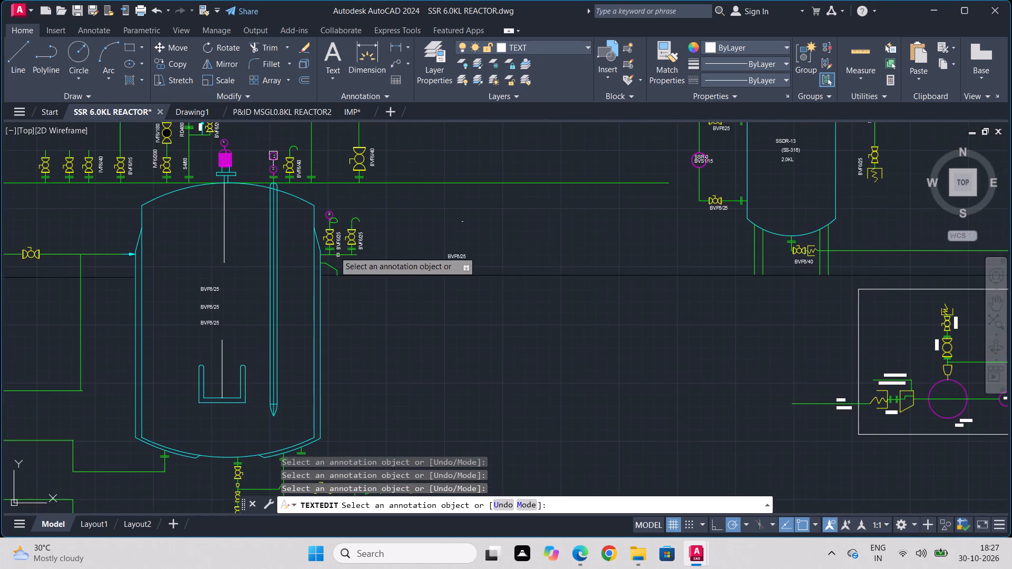
scroll(330, 241, up, 2)
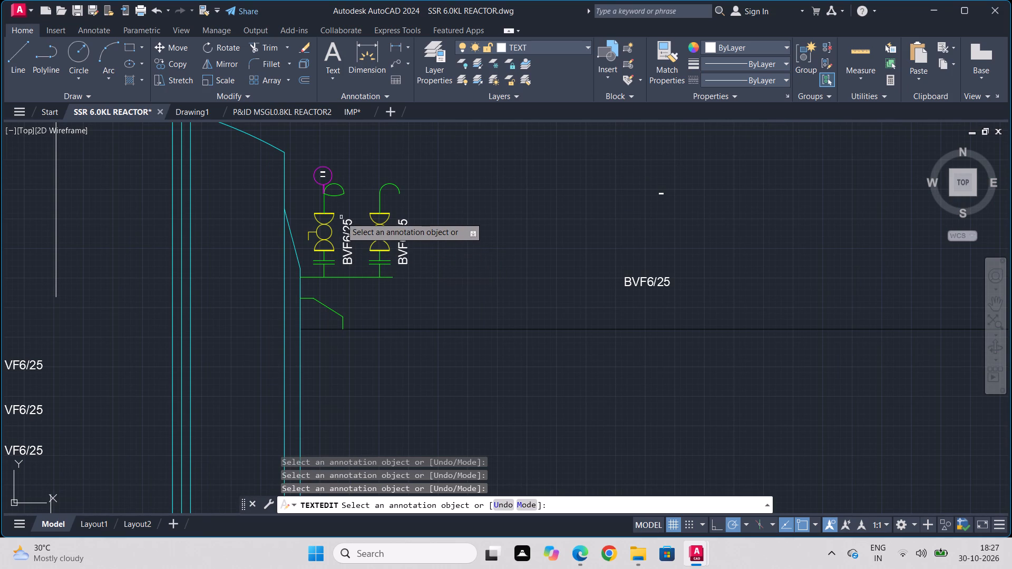
scroll(340, 217, up, 2)
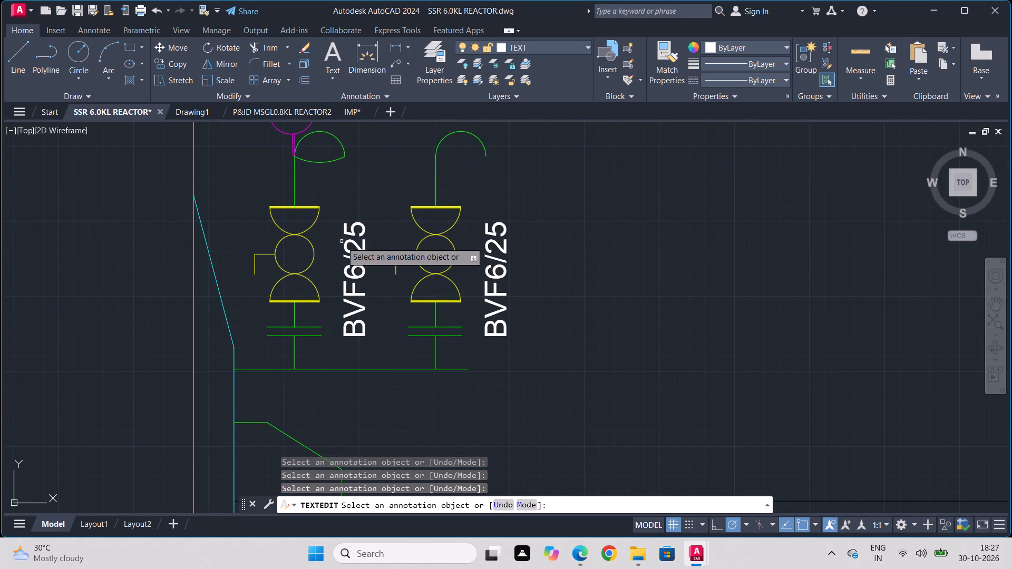
click(348, 269)
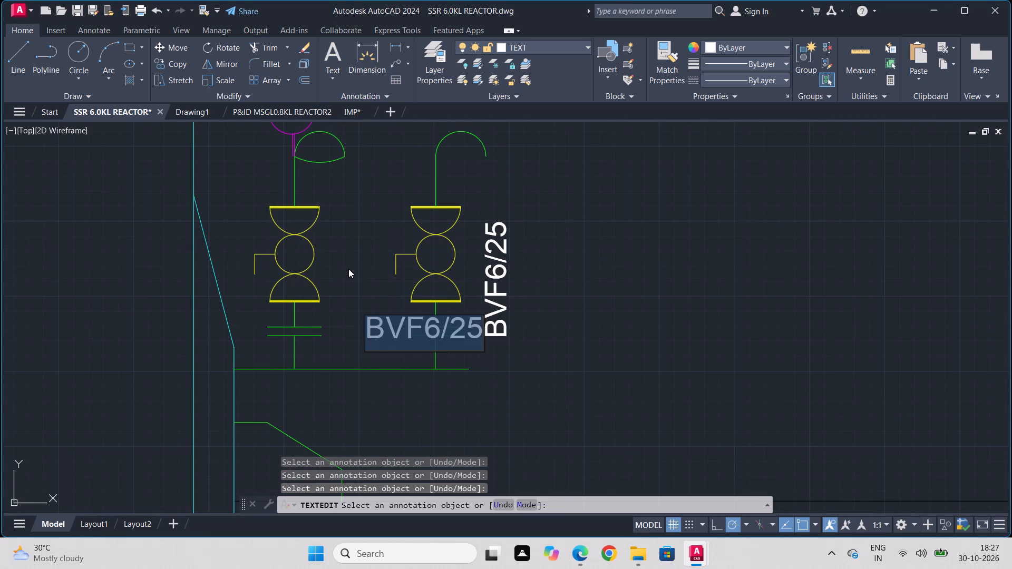
text(BV)
text(S1)
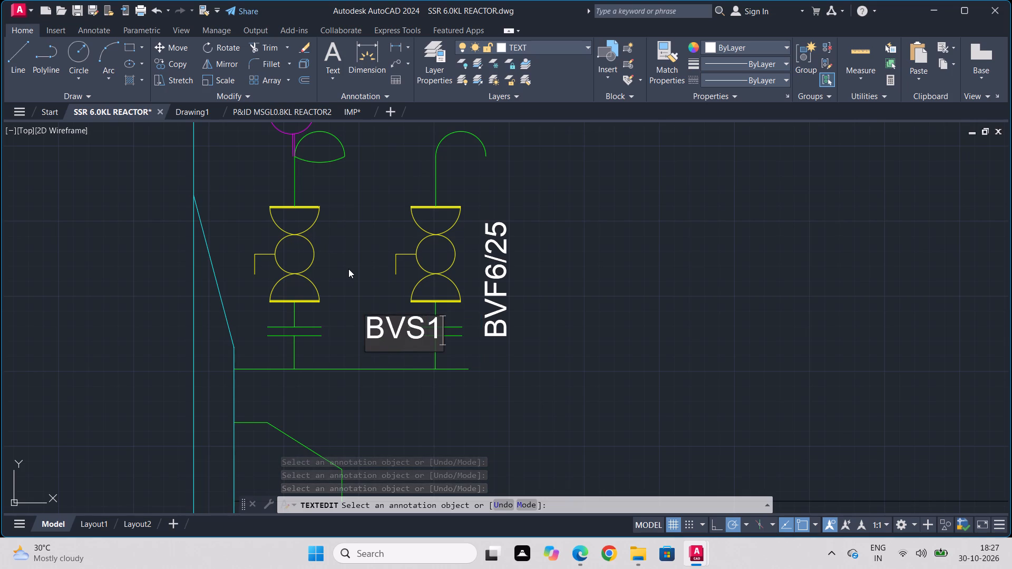
text(/15)
key(Return)
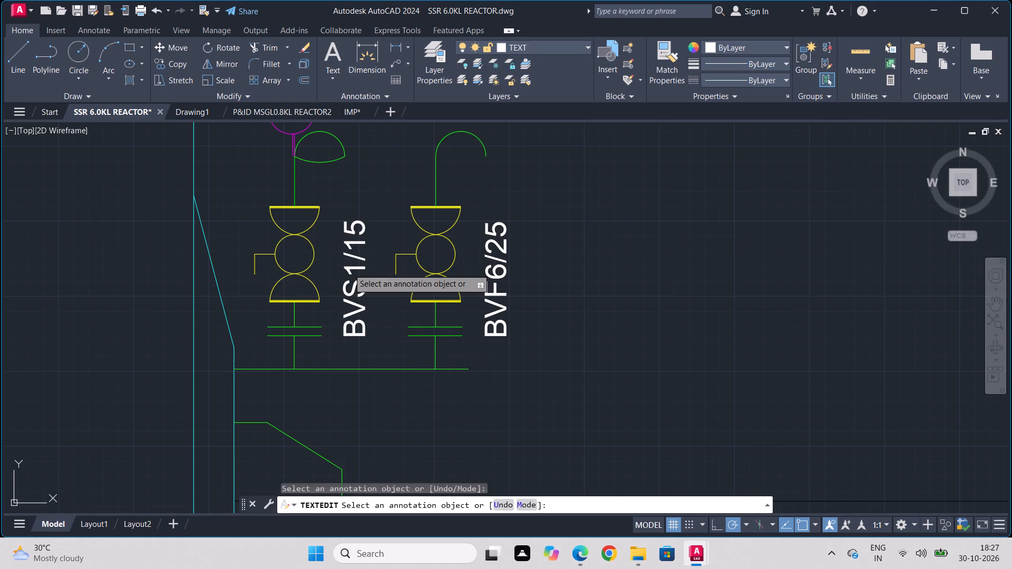
Change the label of the neighbouring side-nozzle valve with the curved vent pipe to BVS1/15.
click(486, 254)
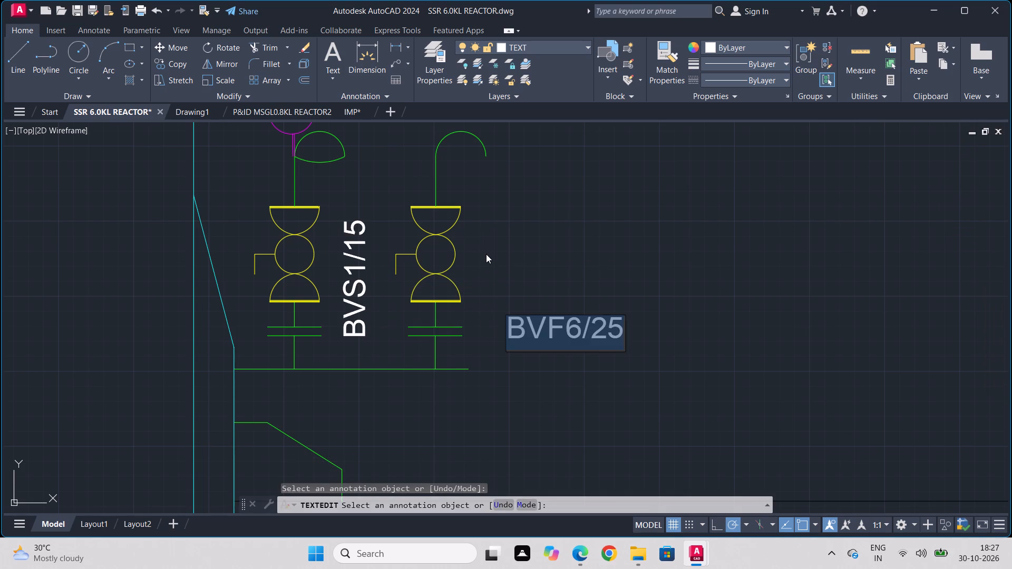
text(BVS1/)
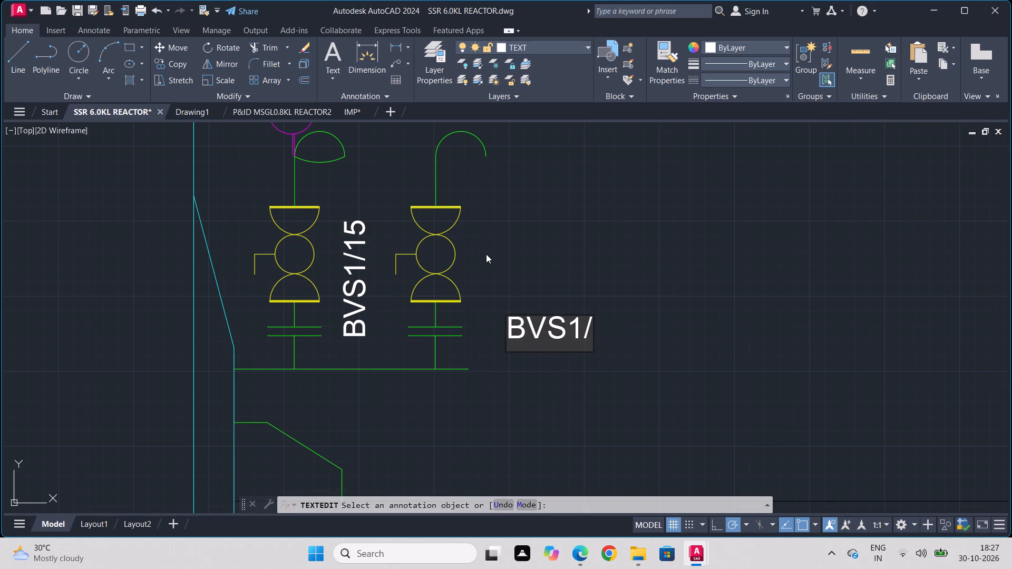
text(15)
key(Return)
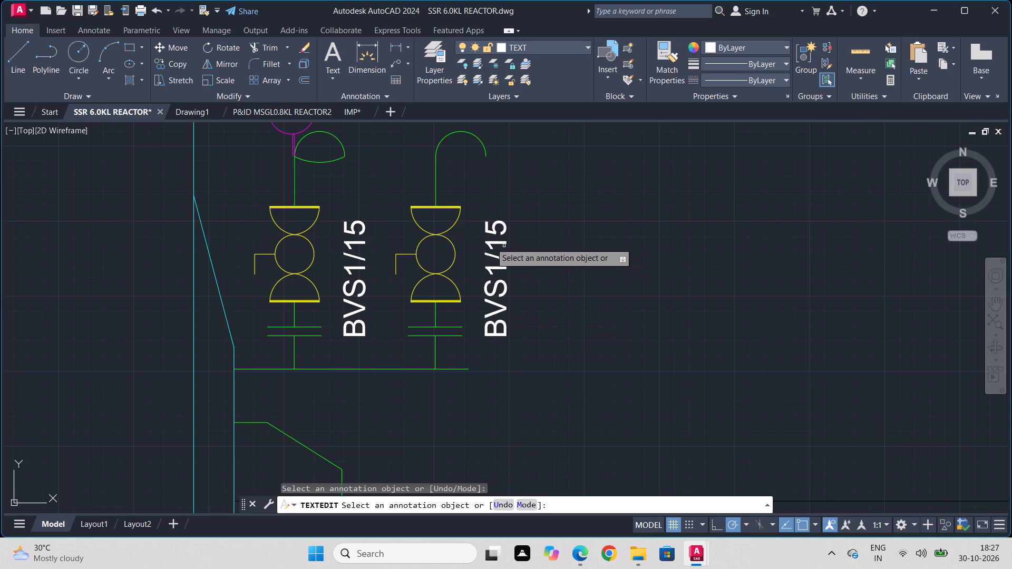
Change the upper text inside the magenta instrument circle above the first BVS1/15 valve to SSR-3.
middle_drag(294, 209, 375, 331)
scroll(373, 204, up, 2)
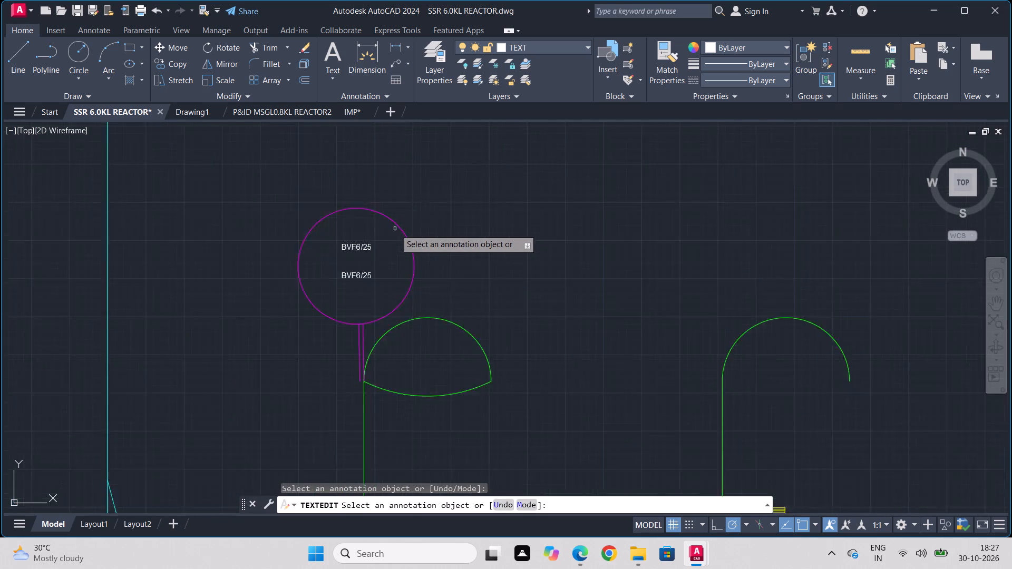
scroll(395, 229, up, 1)
click(343, 258)
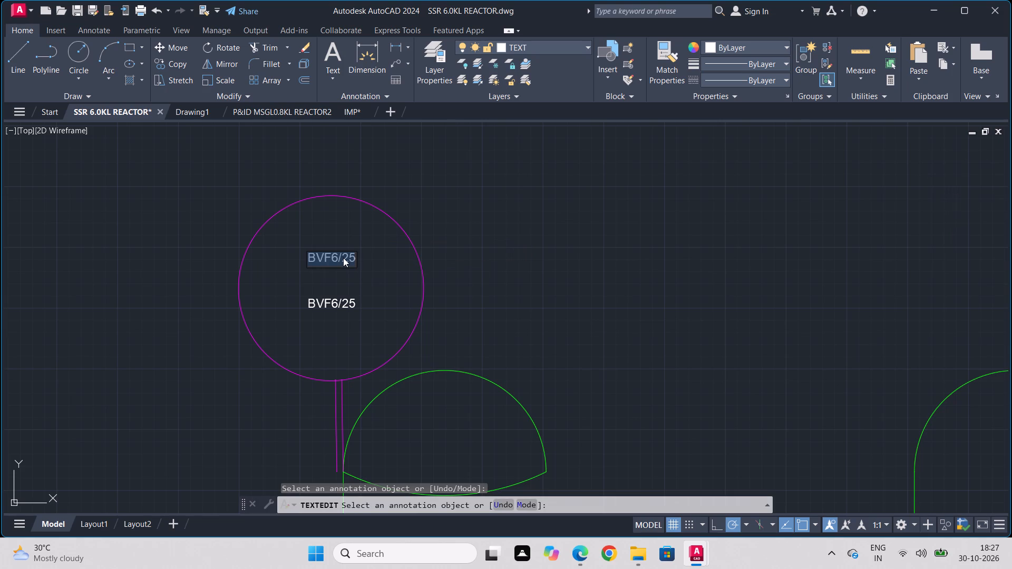
text(SSR)
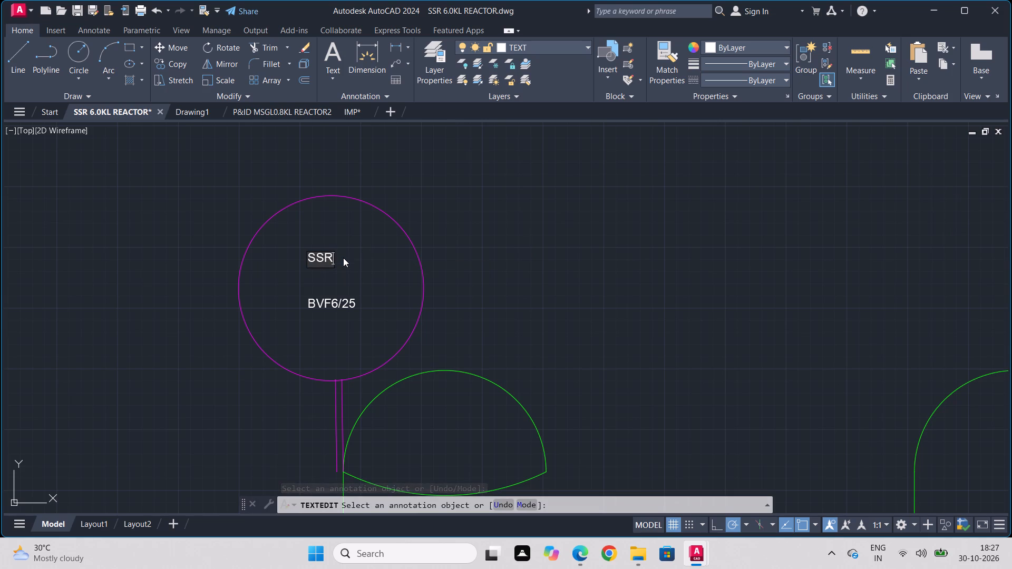
key(minus)
key(3)
key(Return)
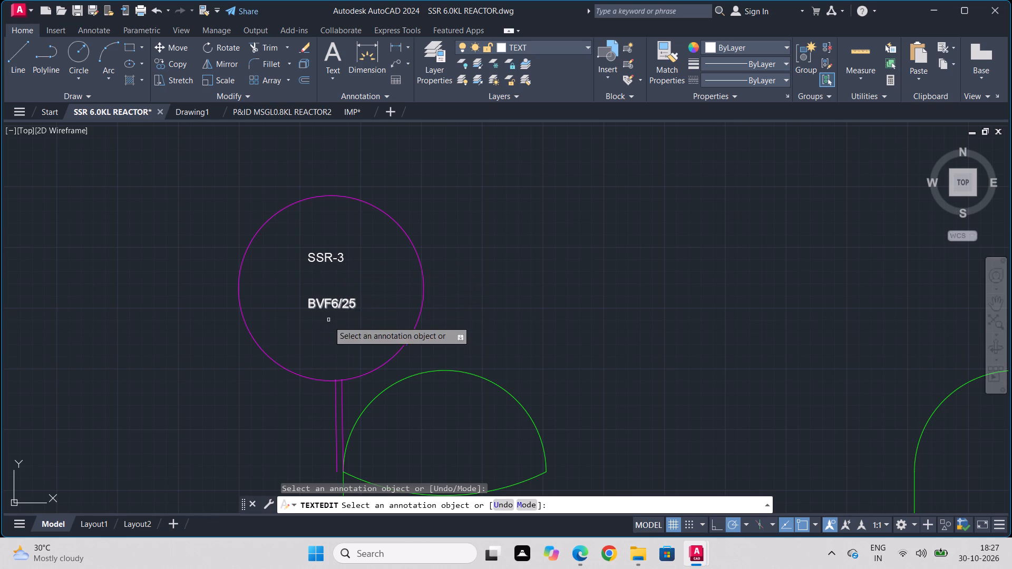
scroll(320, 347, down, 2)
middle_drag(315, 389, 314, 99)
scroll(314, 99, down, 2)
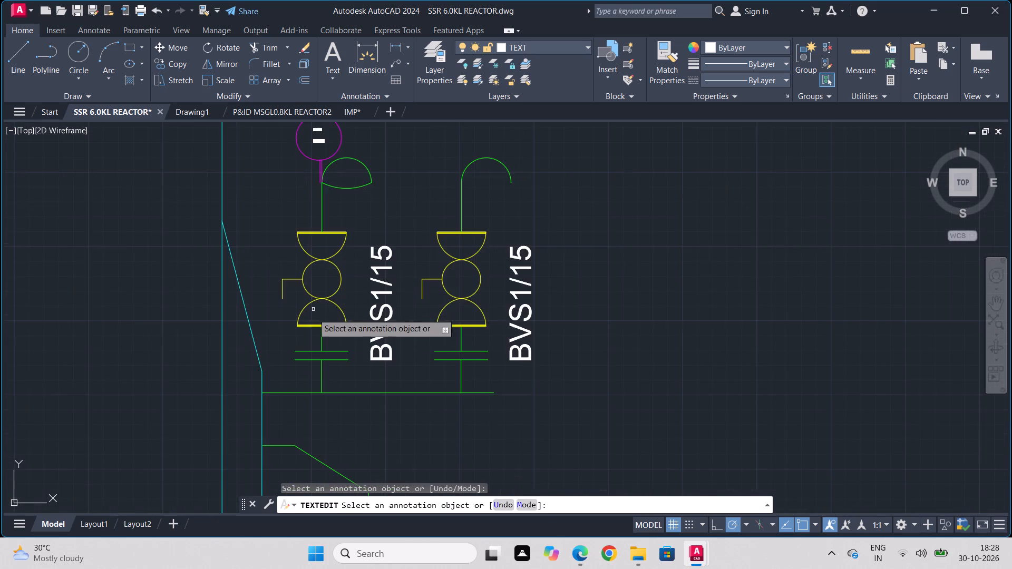
Change the uppermost of the three stacked BVF6/25 texts inside the reactor body to SSP-13.
scroll(318, 340, down, 1)
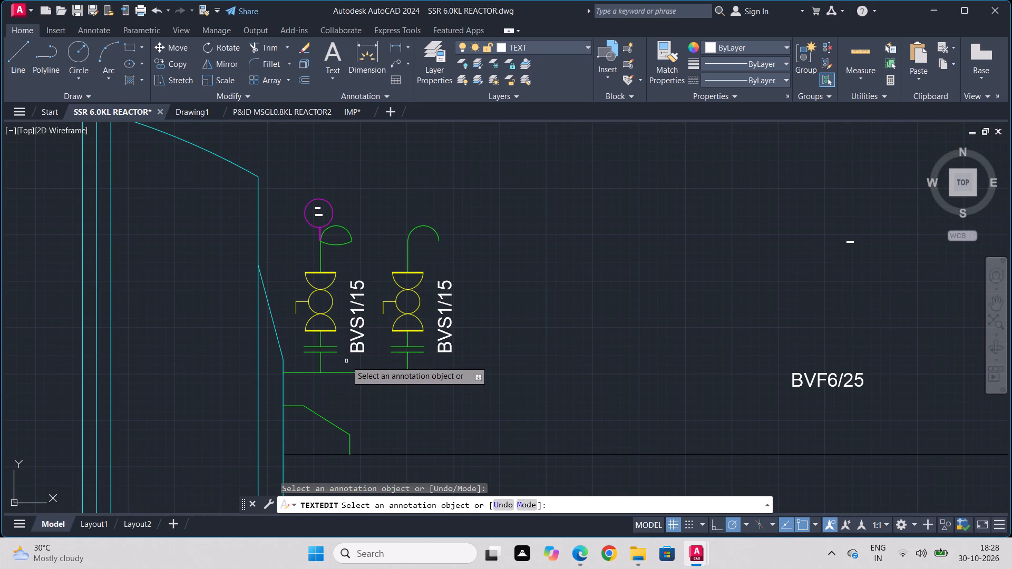
scroll(305, 435, down, 1)
middle_drag(306, 418, 527, 236)
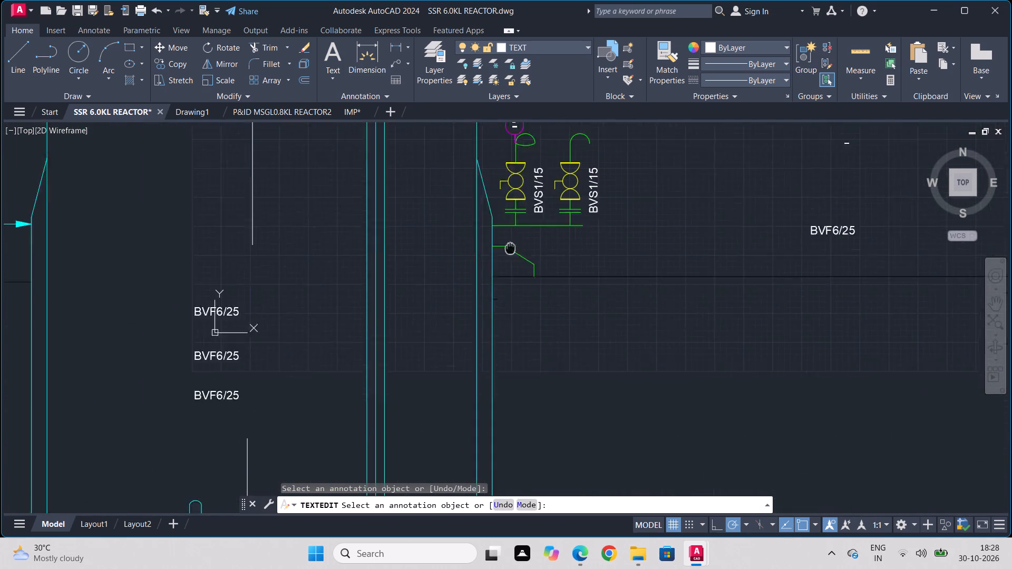
middle_drag(527, 236, 537, 229)
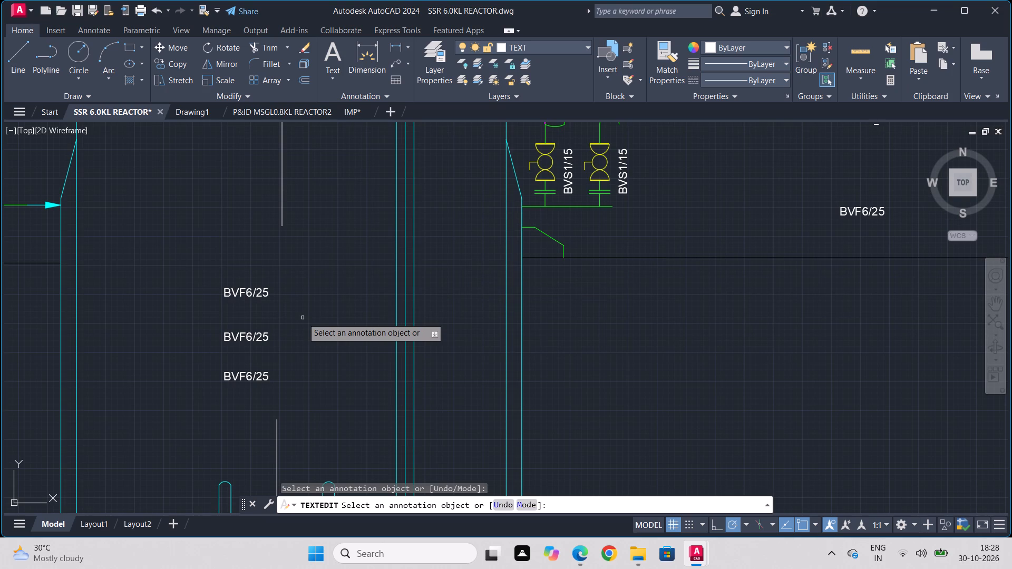
click(237, 294)
text(SSP)
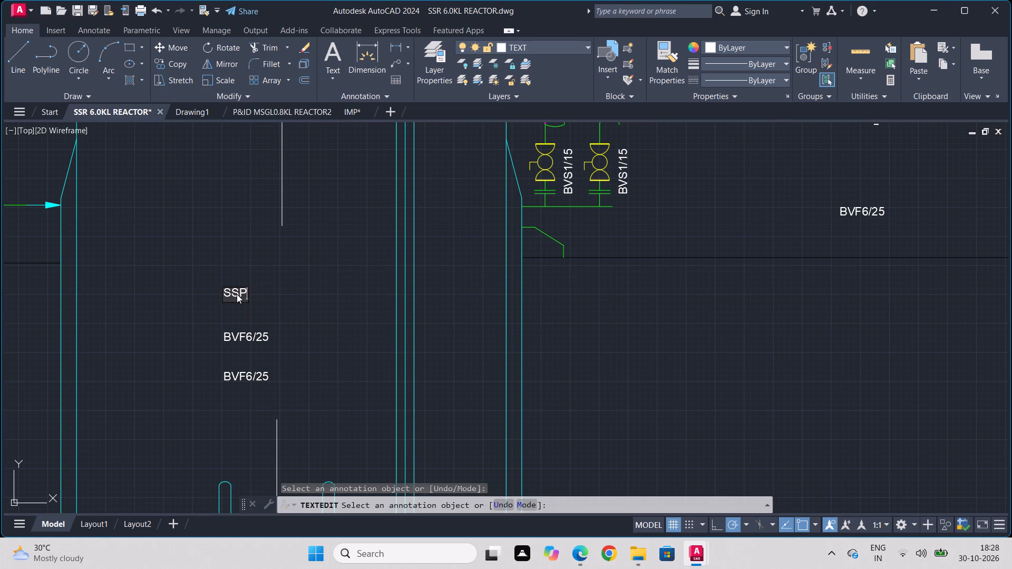
text(-13)
key(Return)
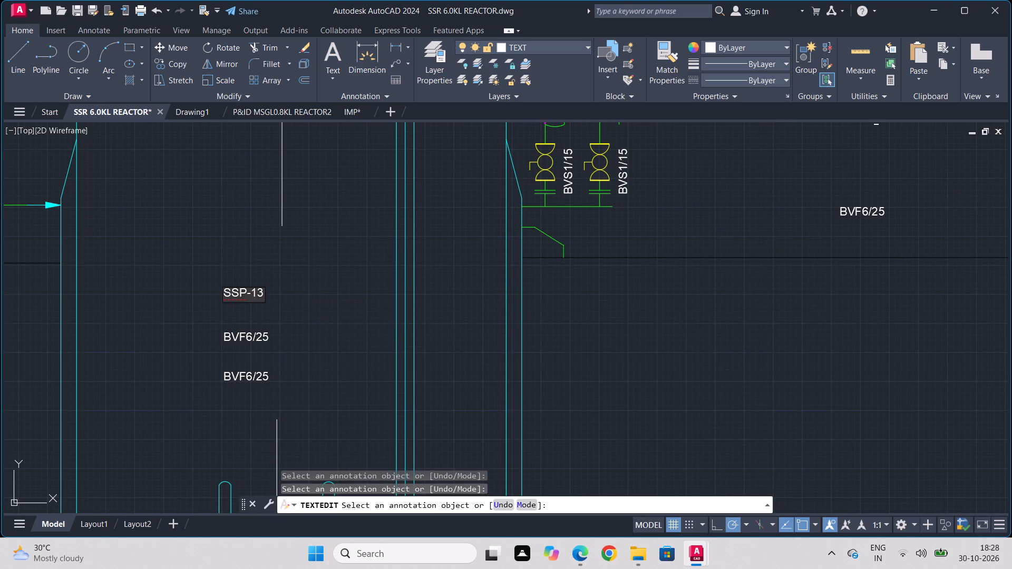
Change the middle of the three stacked texts inside the reactor body to (SS-316).
click(237, 332)
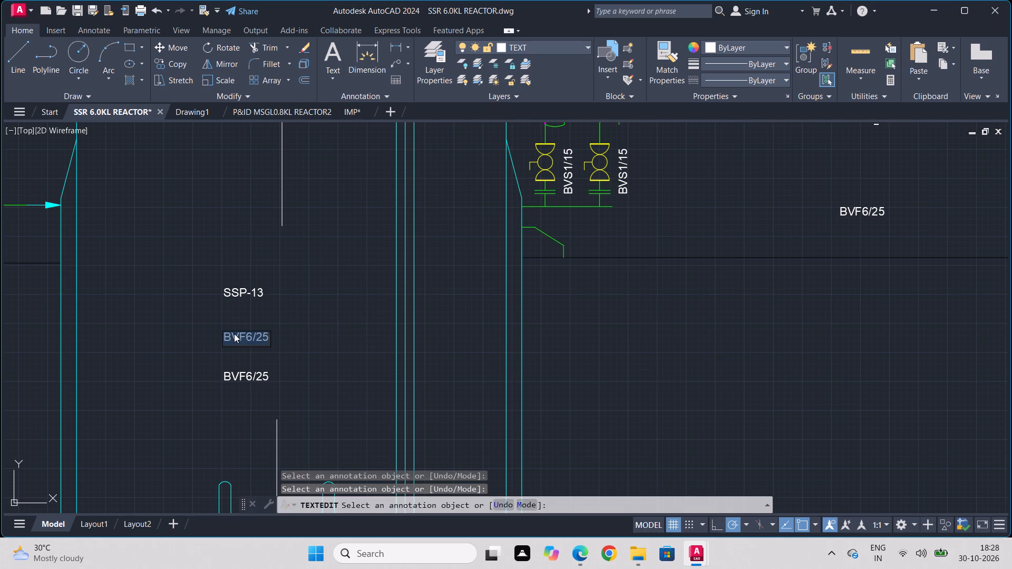
key(shift+parenleft)
text(SS-)
text(316)
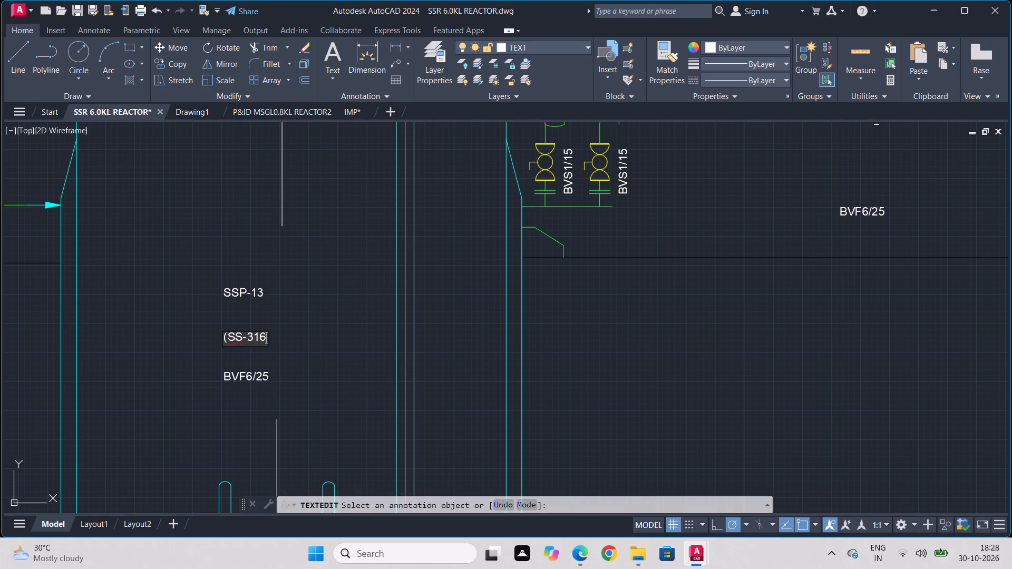
key(shift+parenright)
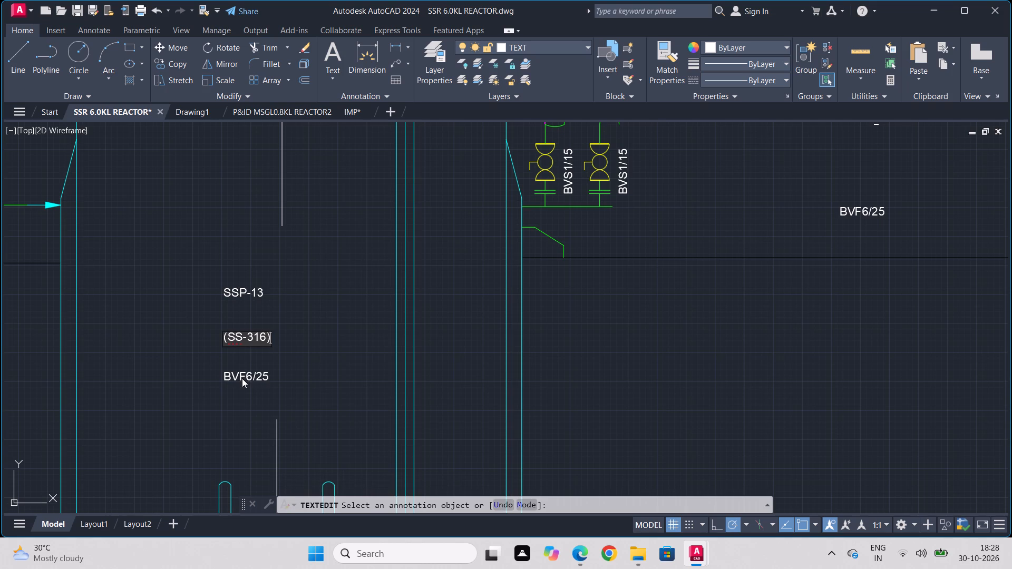
shift+click(242, 378)
Change the lowest of the three stacked texts inside the reactor body to 6.0KL and finish text editing.
click(242, 377)
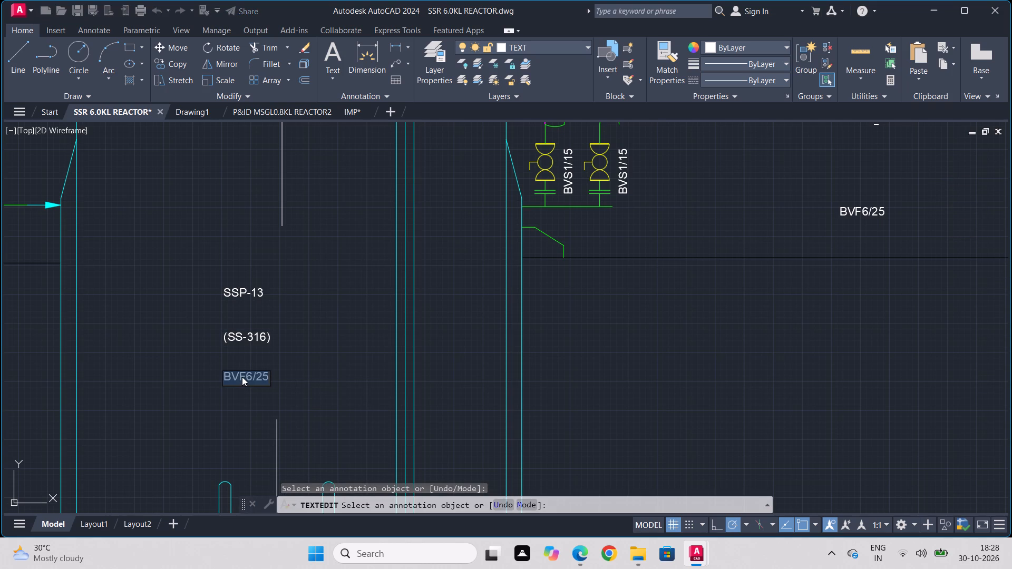
text(6.)
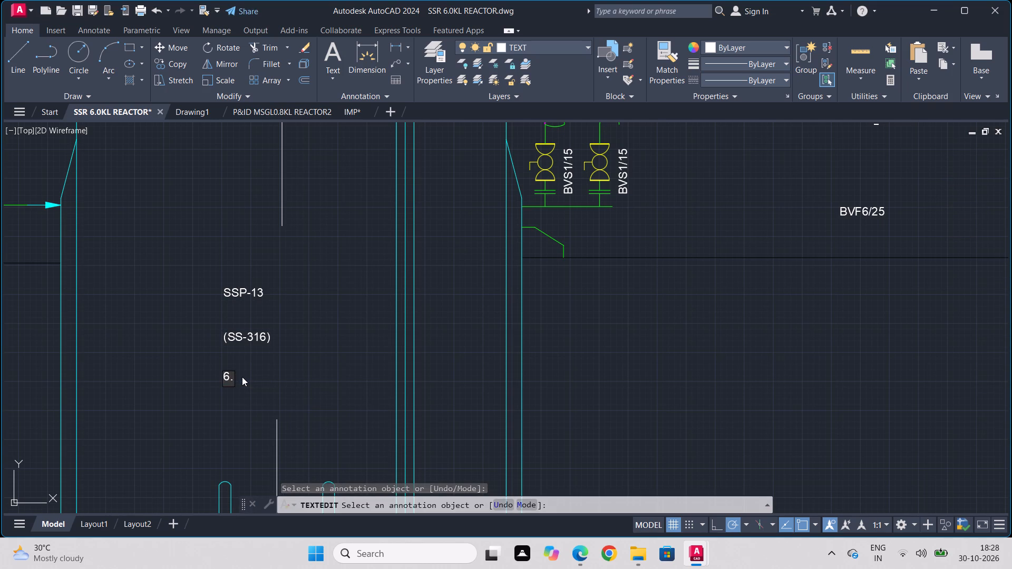
key(0)
text(KL)
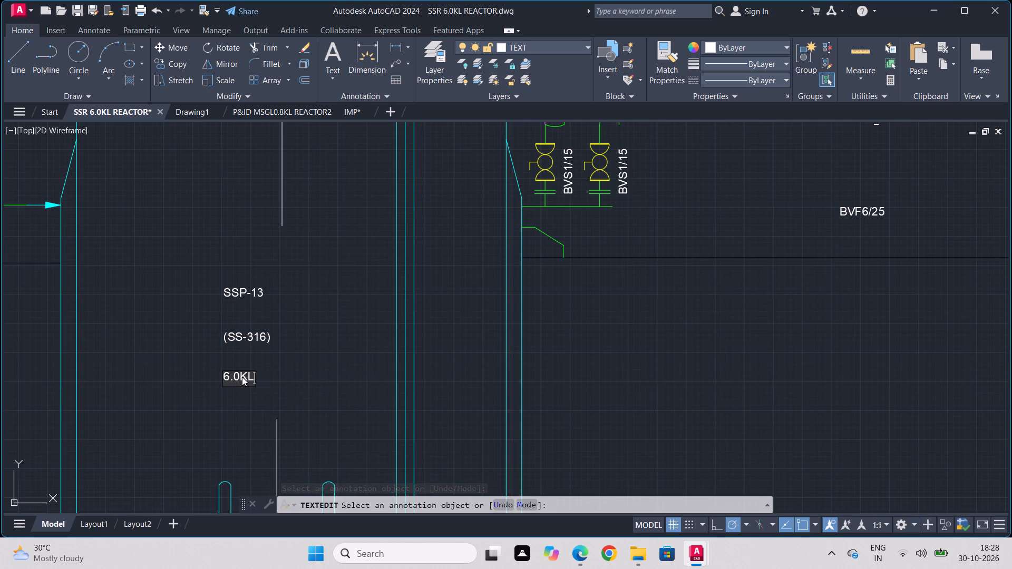
key(Return)
scroll(233, 454, down, 2)
scroll(195, 394, up, 1)
middle_drag(195, 394, 258, 149)
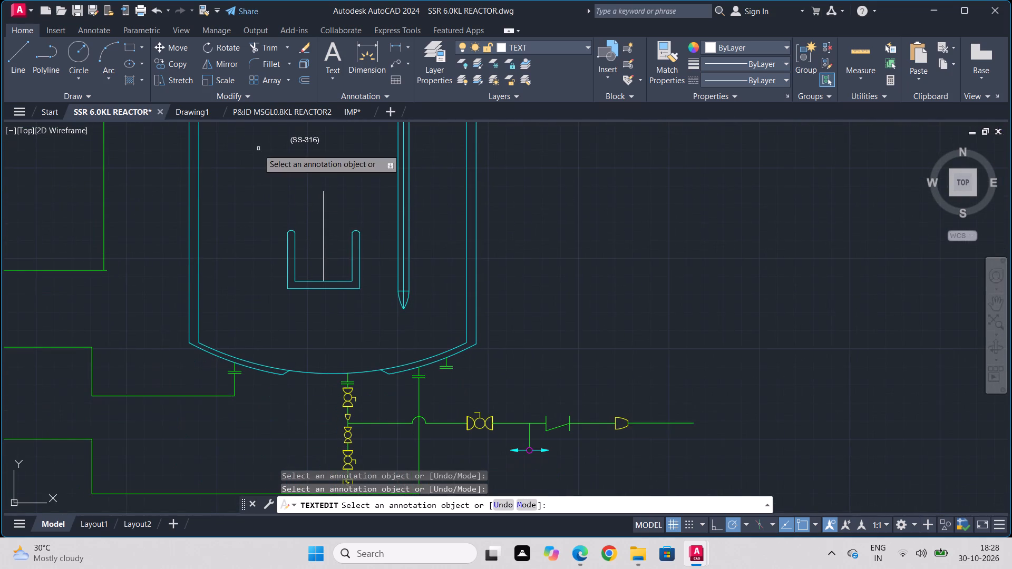
key(Escape)
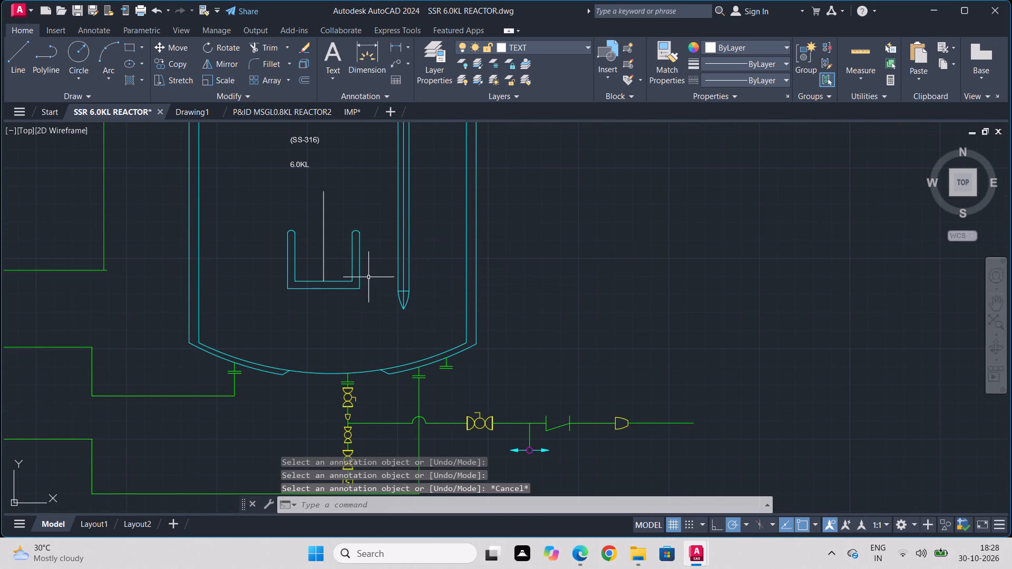
Copy the 6.0KL text horizontally to the reactor's left jacket wall.
scroll(294, 280, down, 2)
scroll(297, 221, up, 2)
drag(296, 254, 295, 256)
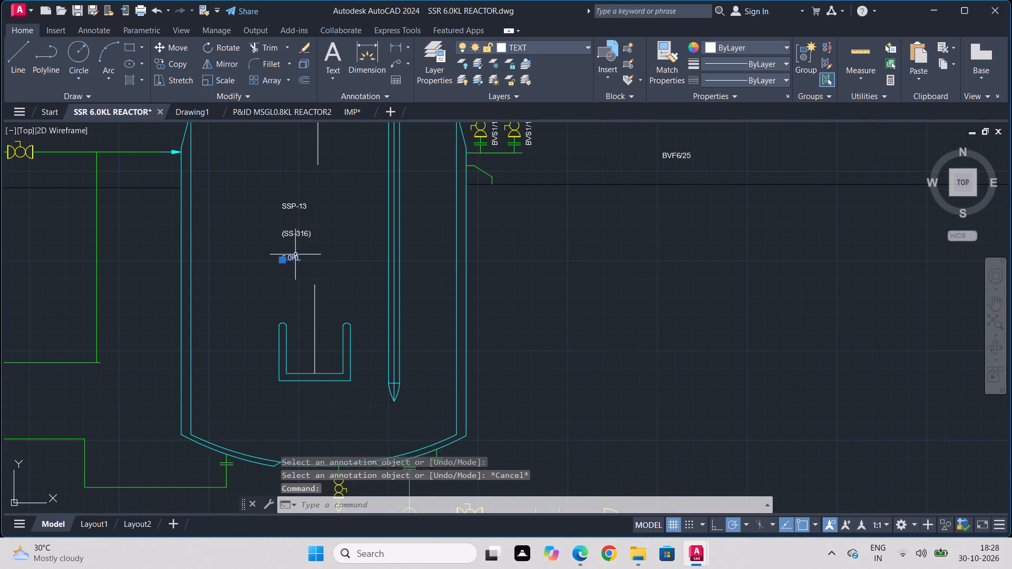
drag(295, 256, 294, 260)
click(300, 185)
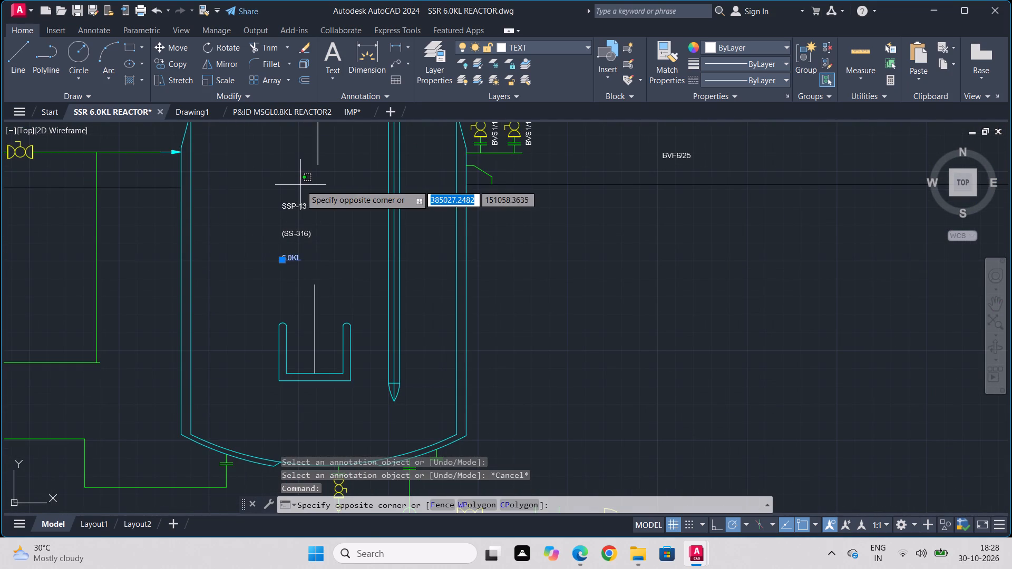
key(Escape)
click(300, 185)
key(Escape)
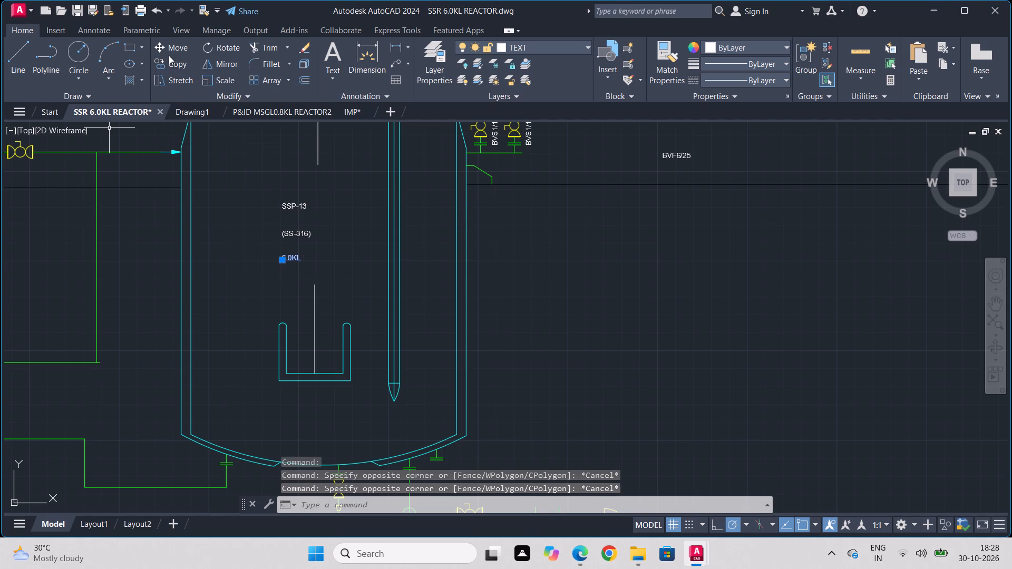
click(169, 62)
click(303, 259)
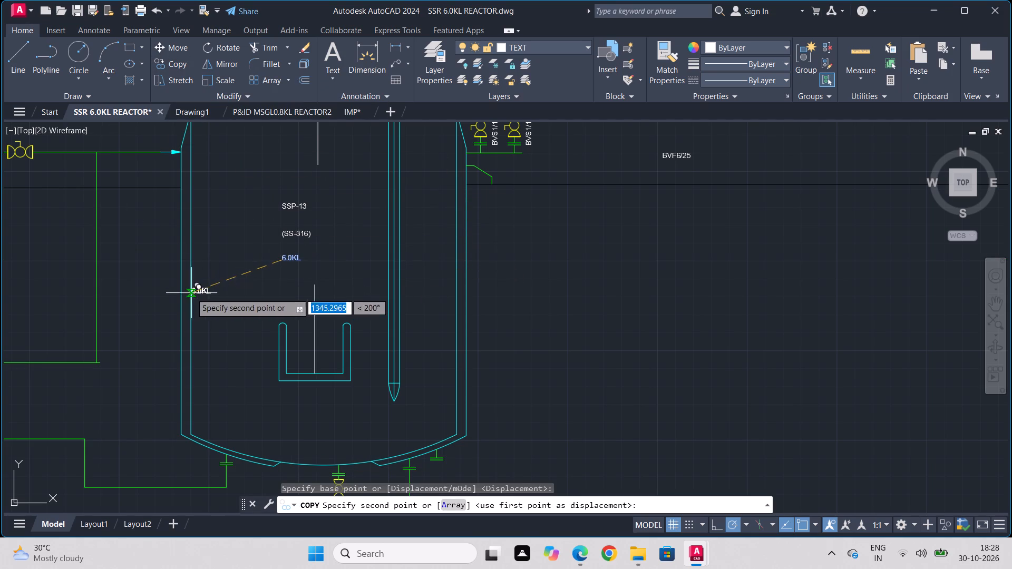
click(162, 267)
scroll(84, 297, down, 1)
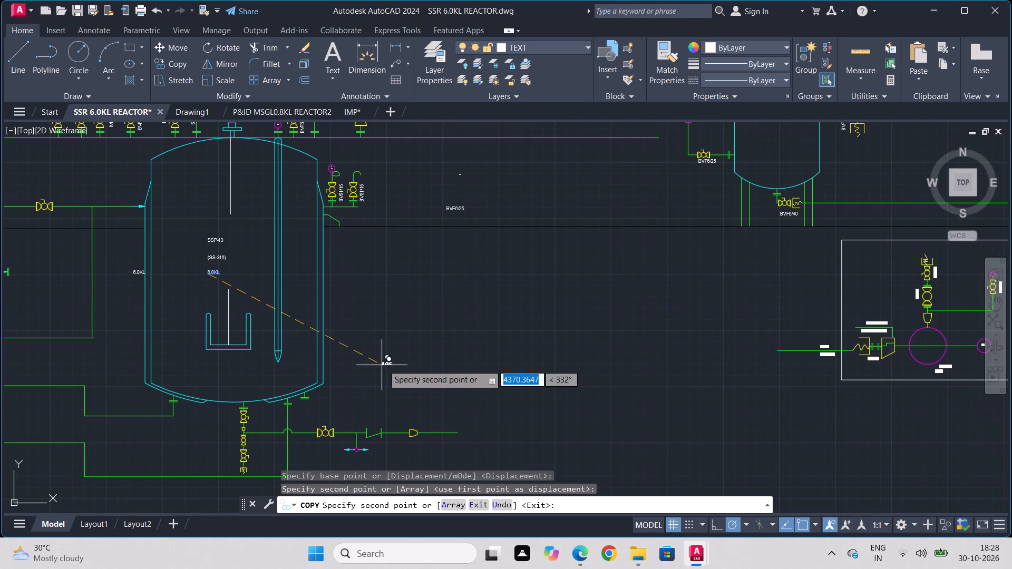
middle_drag(384, 340, 383, 332)
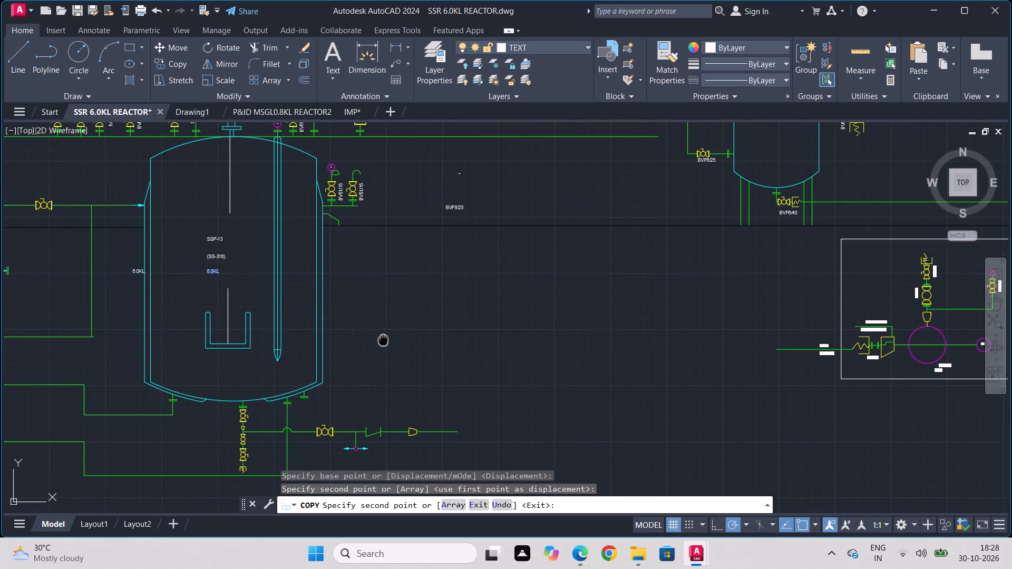
middle_drag(383, 332, 363, 218)
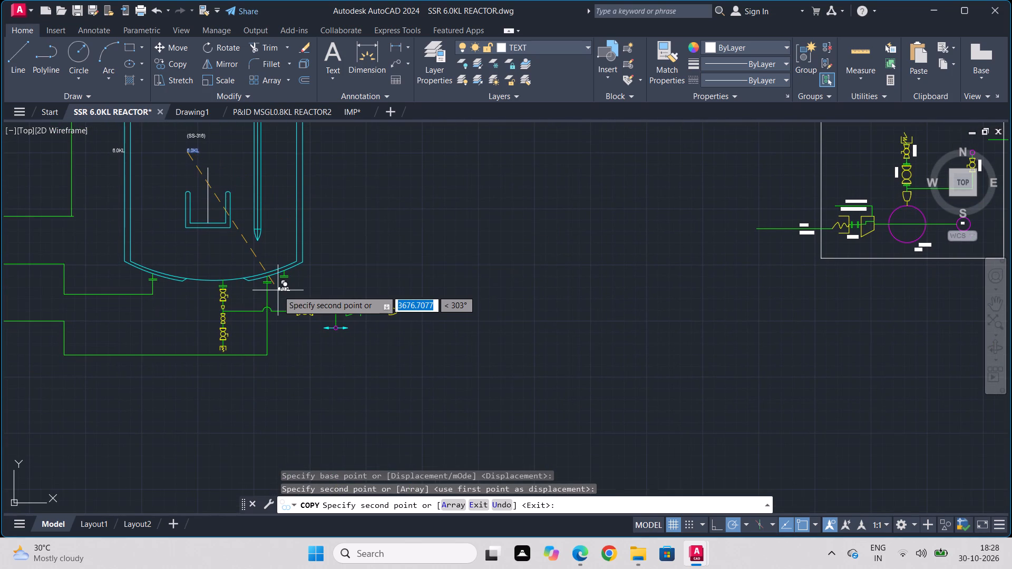
scroll(278, 290, up, 2)
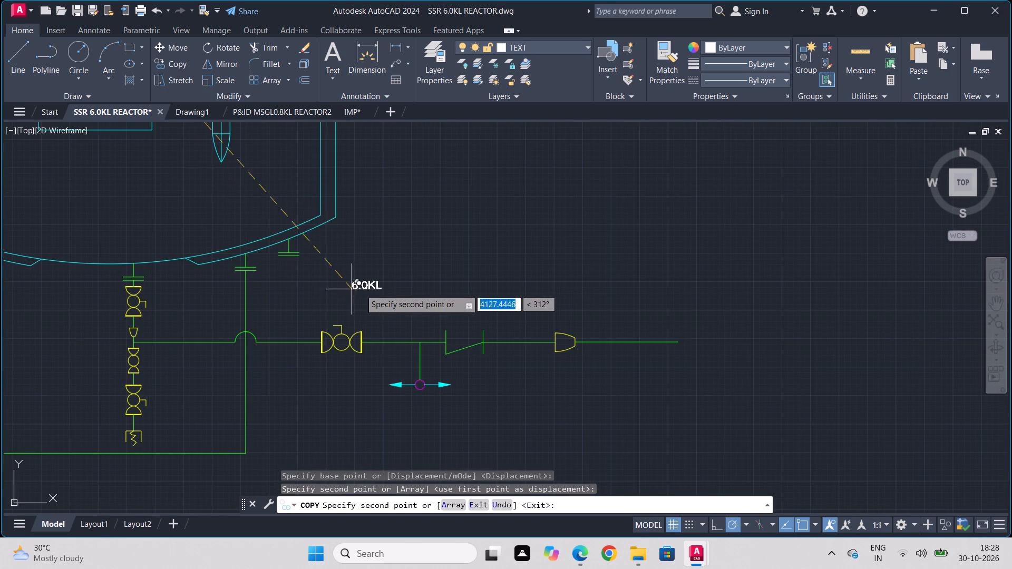
key(Escape)
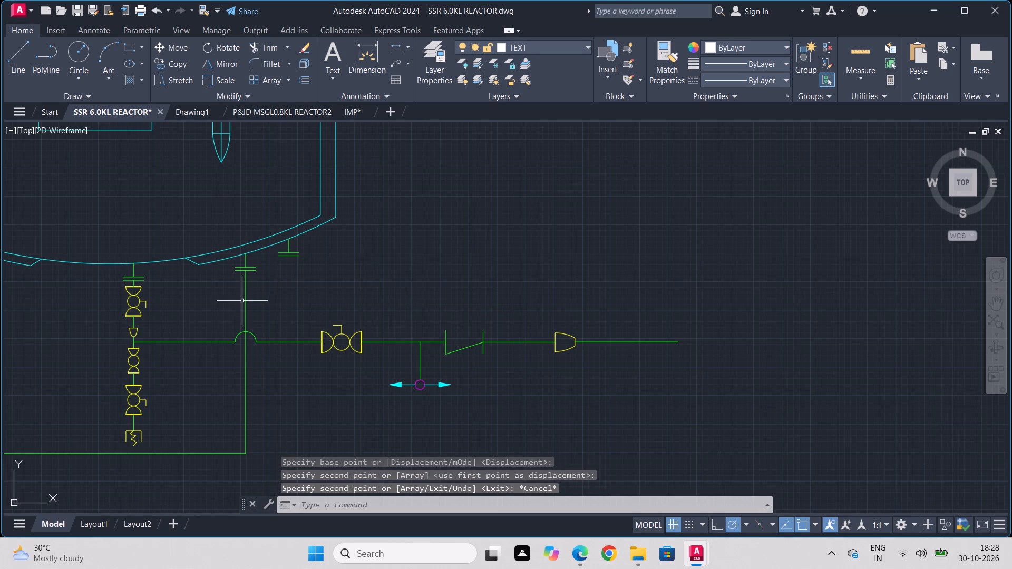
Copy the yellow reducer symbol from the bottom outlet valve stack onto the vertical line below the neighbouring bottom nozzle's flange.
scroll(162, 326, up, 1)
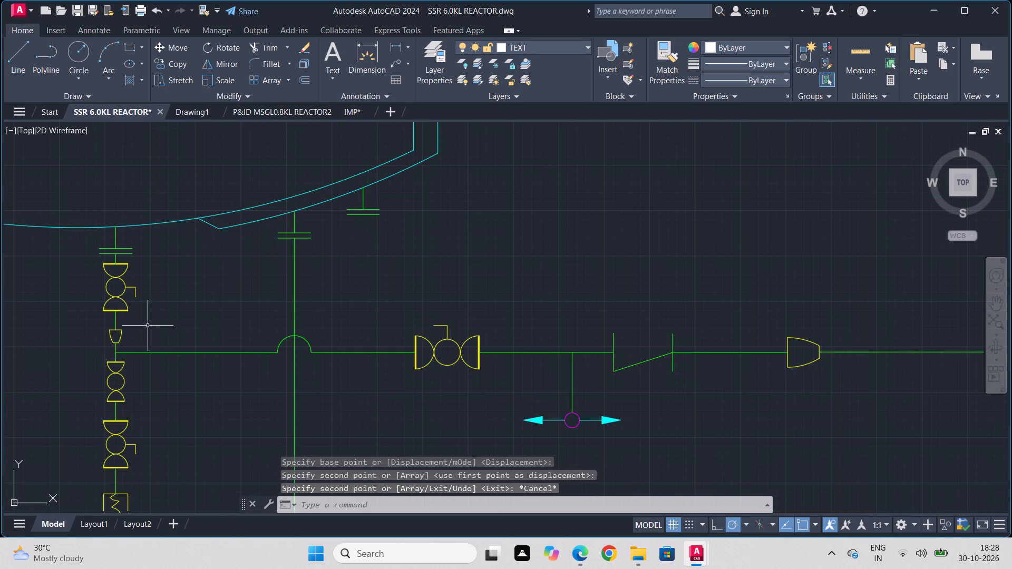
scroll(101, 348, up, 1)
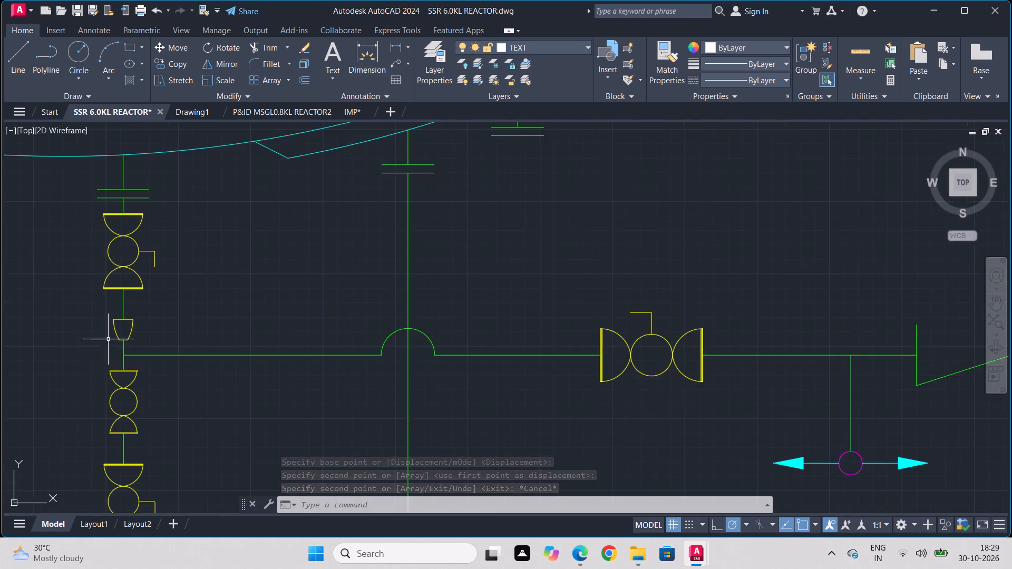
scroll(115, 335, up, 2)
click(158, 293)
click(136, 374)
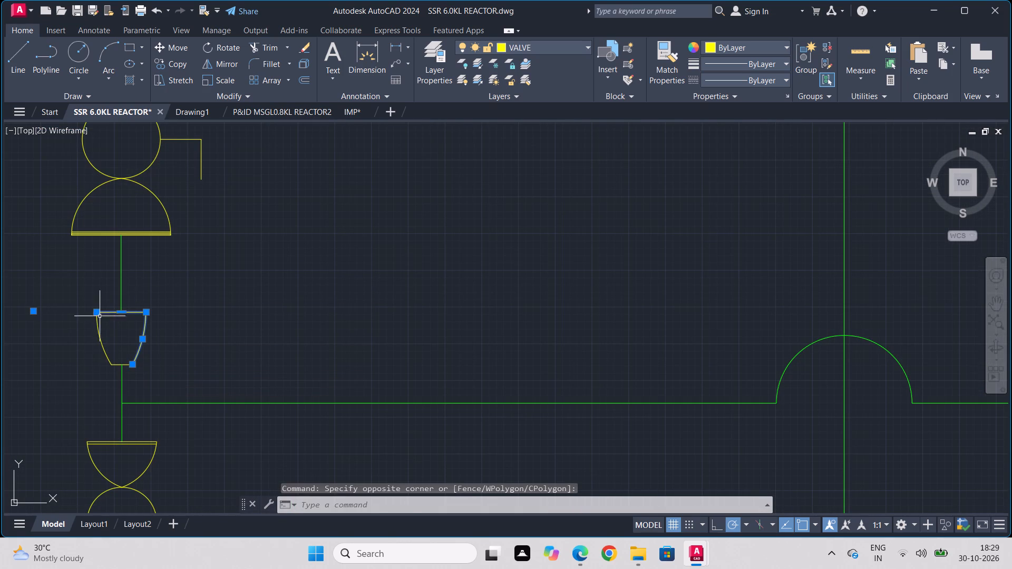
click(105, 292)
click(94, 388)
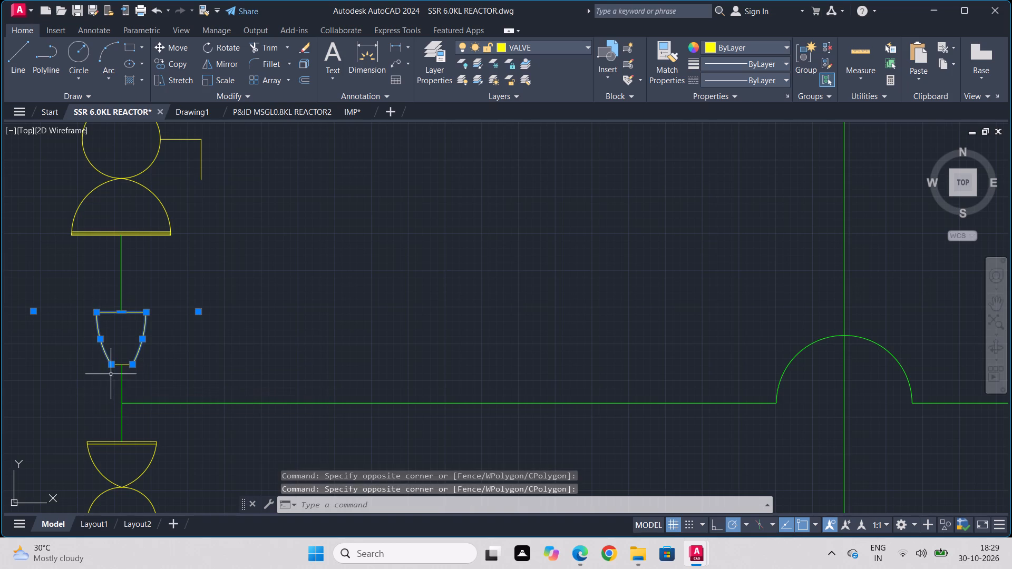
click(116, 363)
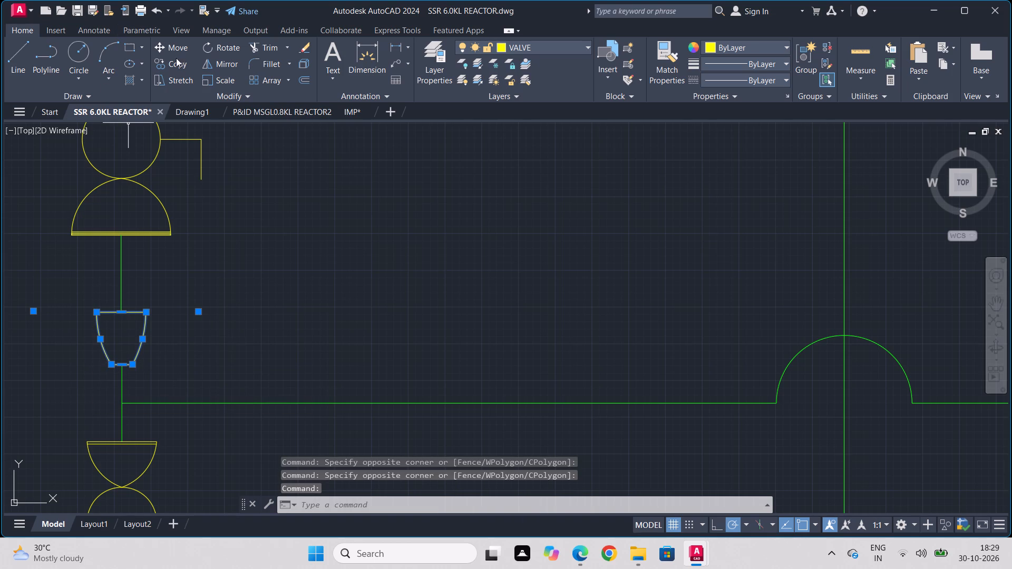
click(179, 62)
click(118, 311)
scroll(679, 219, down, 1)
middle_drag(697, 199, 235, 345)
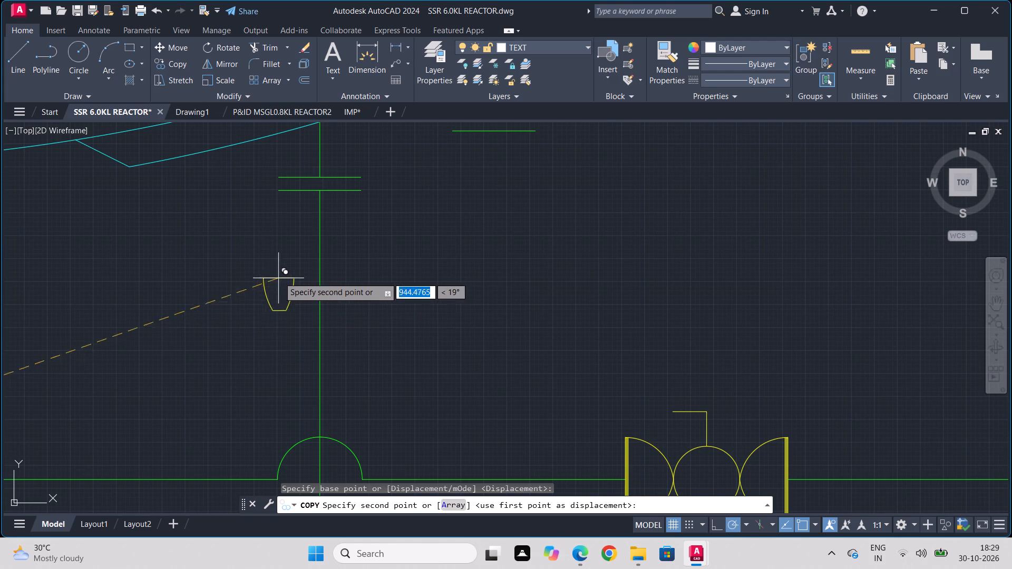
click(319, 244)
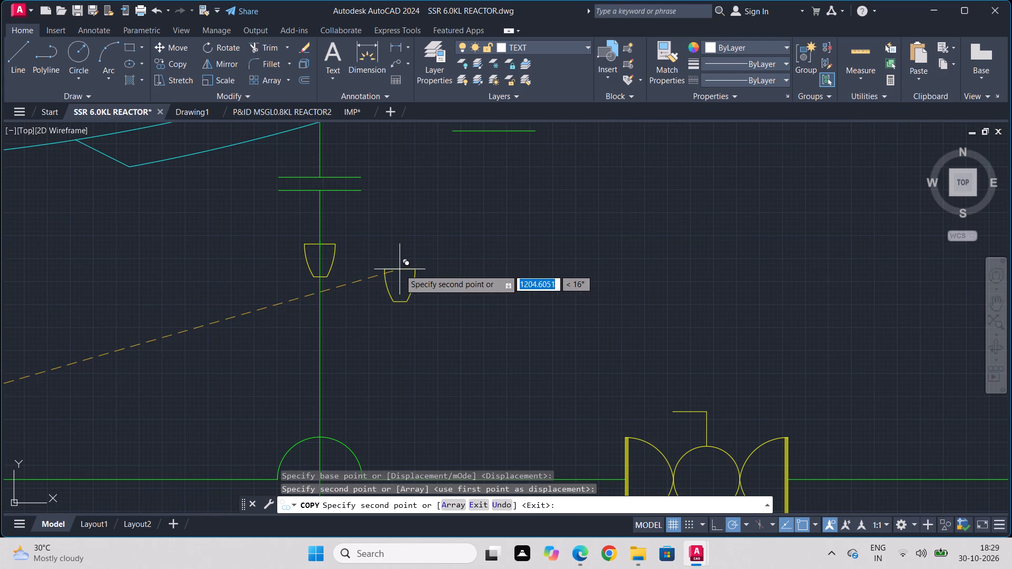
key(Escape)
Trim away the part of the green vertical line that runs through the copied reducer symbol.
scroll(345, 235, up, 4)
scroll(317, 343, down, 2)
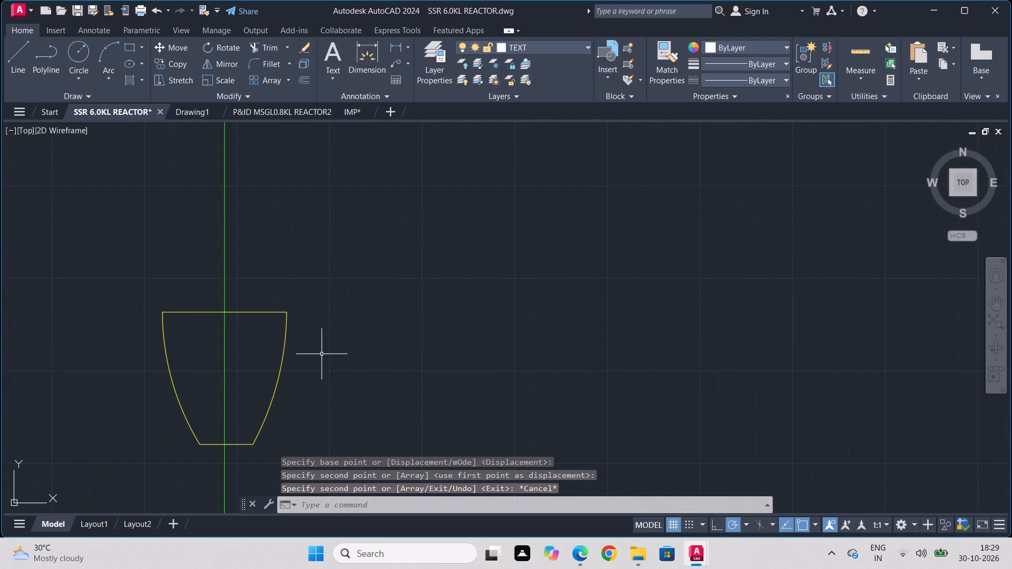
text(TR)
key(Return)
click(261, 367)
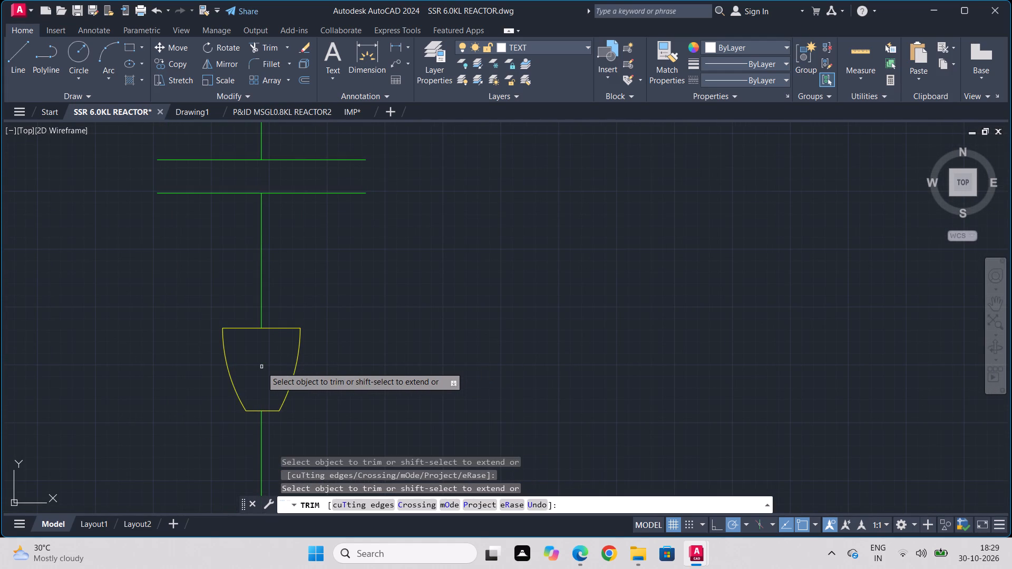
key(Escape)
Copy the left-pointing cyan arrow from the magenta circle to the reducer on the vertical line below the neighbouring bottom nozzle.
scroll(359, 399, down, 2)
middle_drag(384, 409, 419, 245)
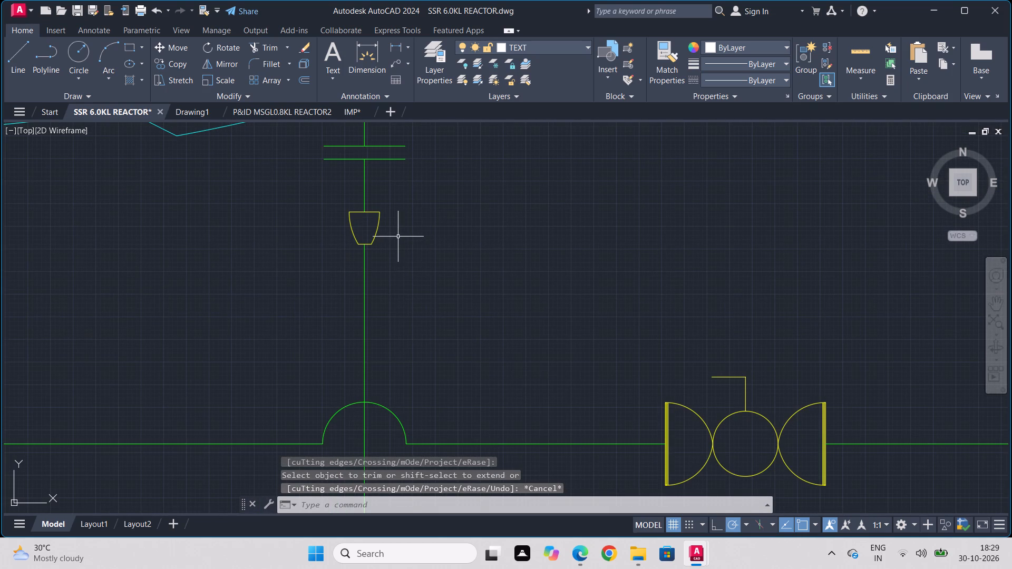
scroll(389, 239, down, 2)
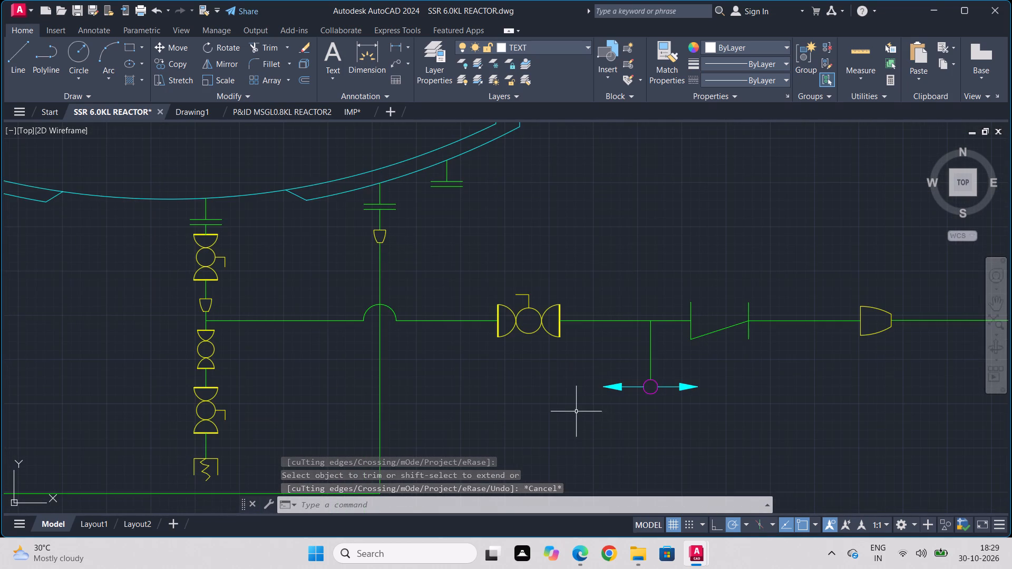
click(623, 385)
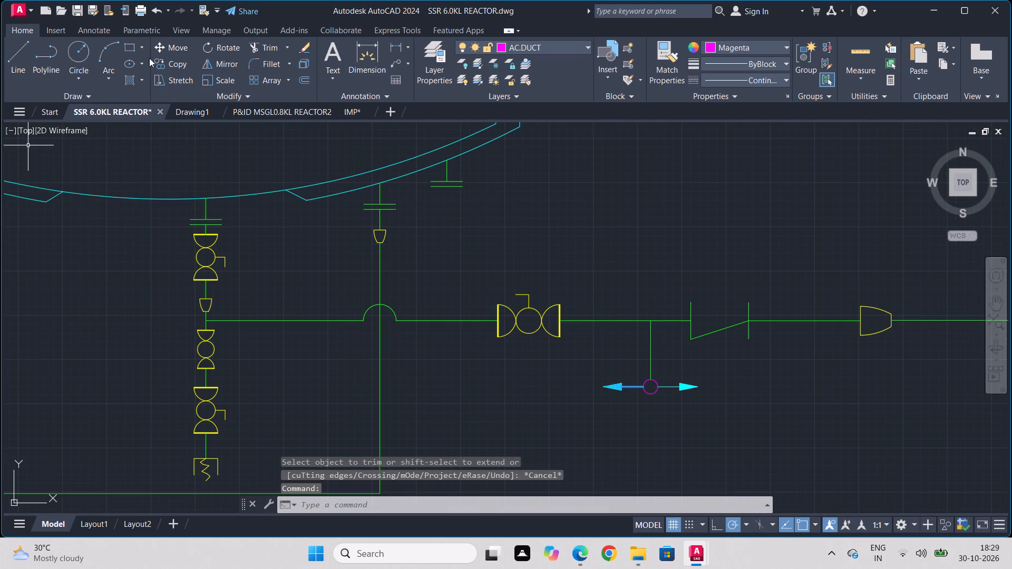
click(171, 71)
click(604, 387)
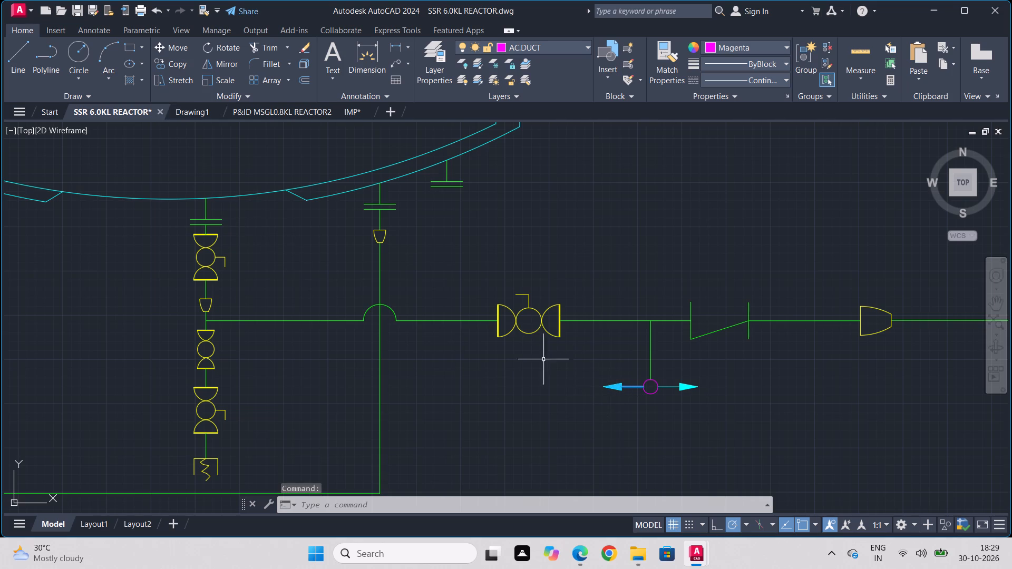
click(610, 371)
click(616, 413)
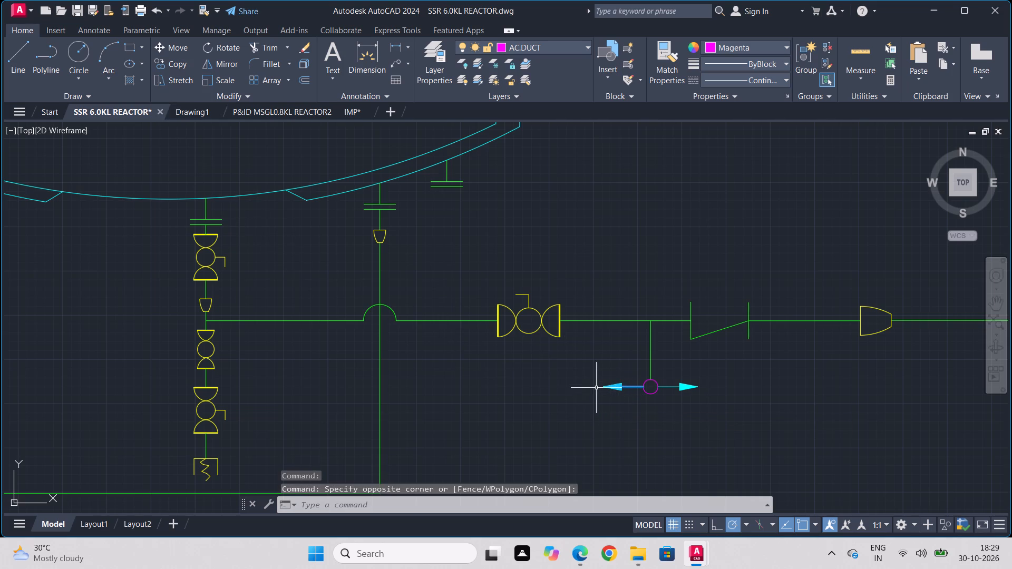
click(167, 68)
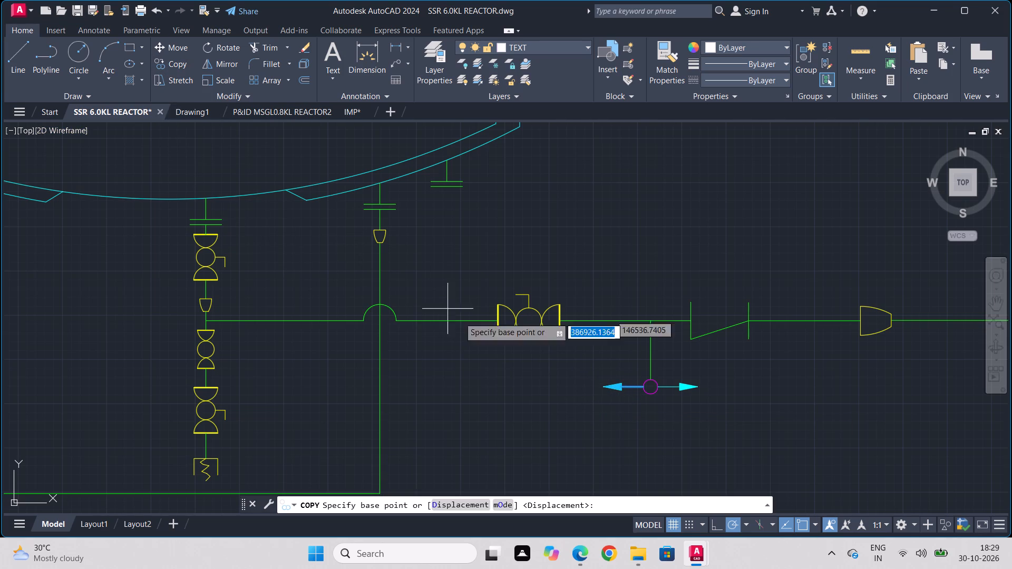
click(609, 393)
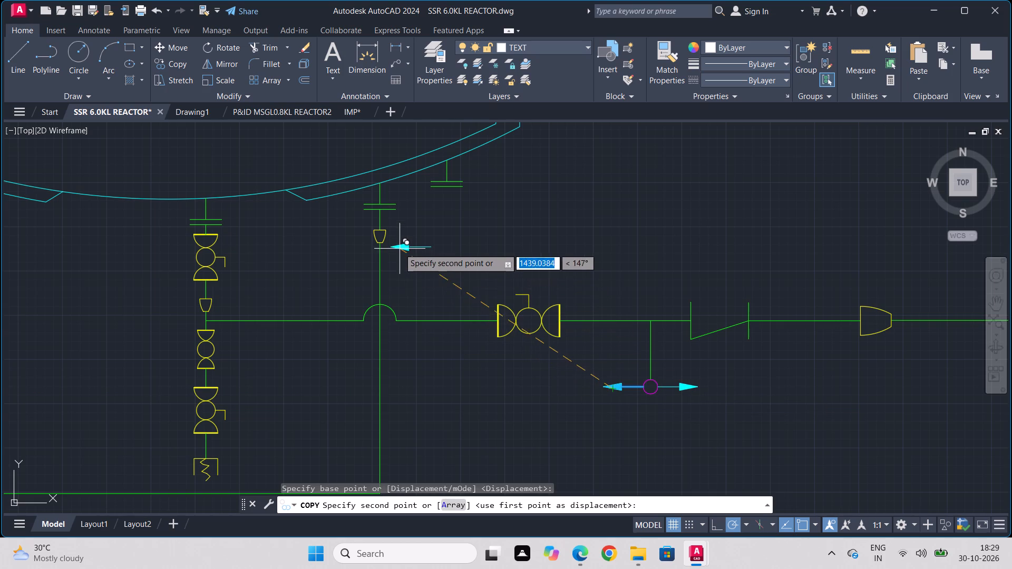
scroll(397, 240, up, 2)
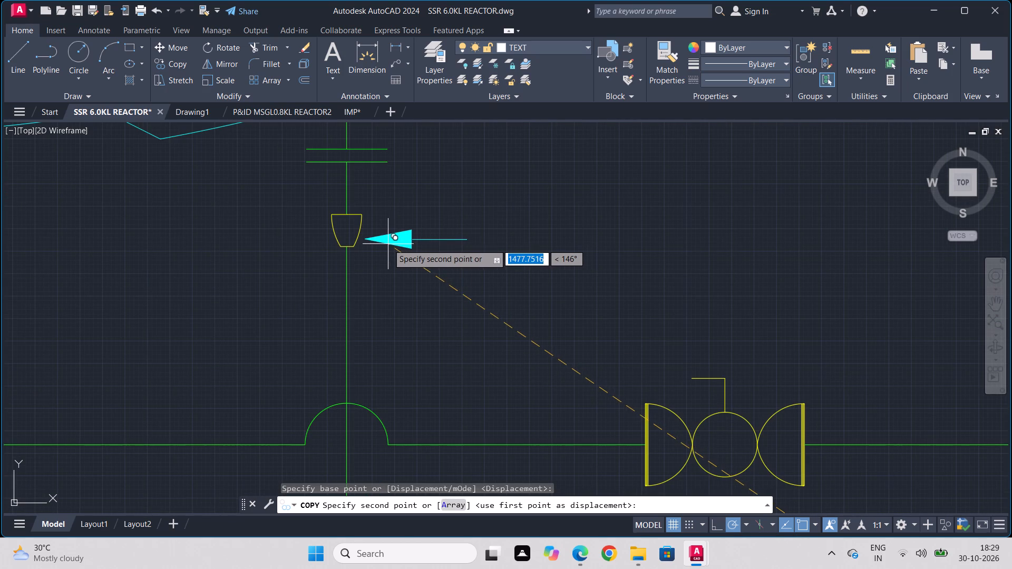
click(385, 240)
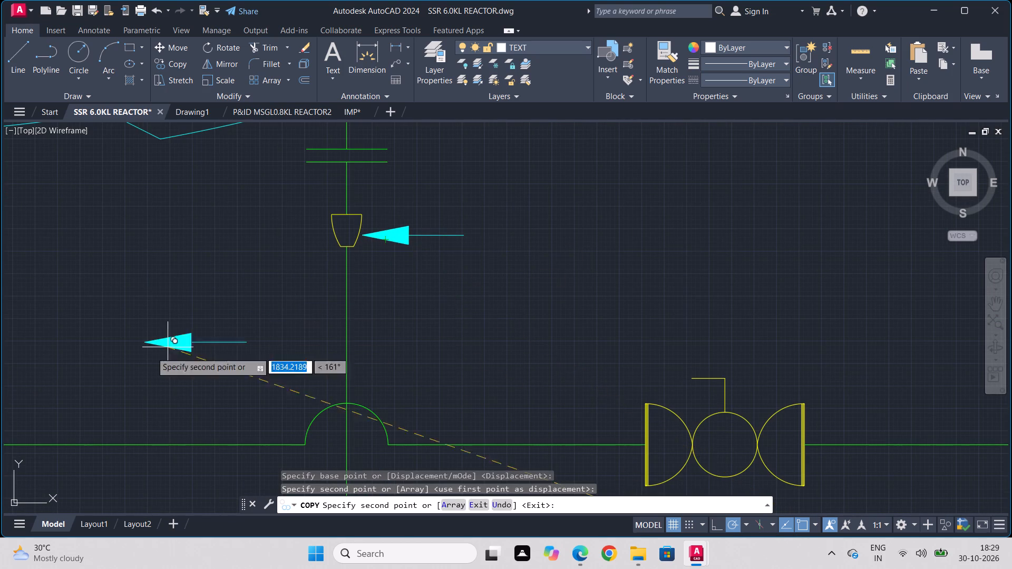
Place another copy of the cyan arrow pointing at the reducer in the bottom outlet valve stack and end copying.
scroll(114, 362, down, 1)
middle_drag(114, 362, 384, 272)
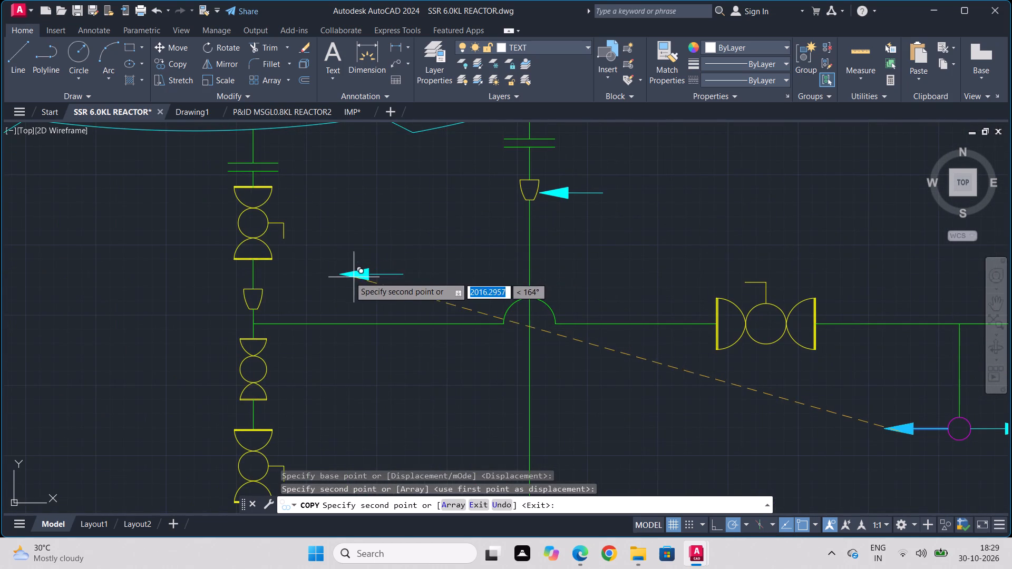
scroll(308, 284, up, 1)
middle_click(352, 208)
middle_drag(322, 326, 403, 210)
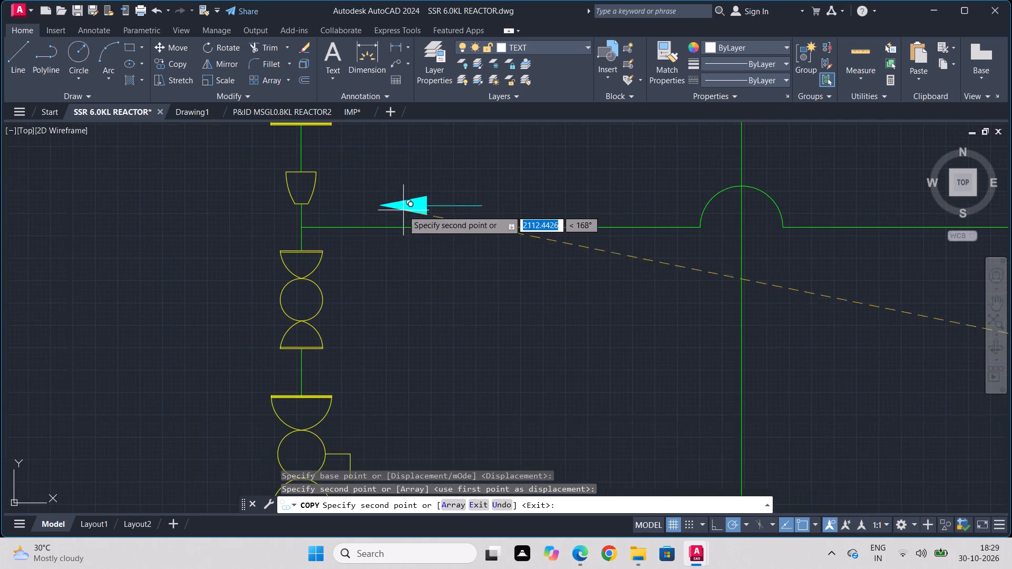
scroll(380, 225, up, 2)
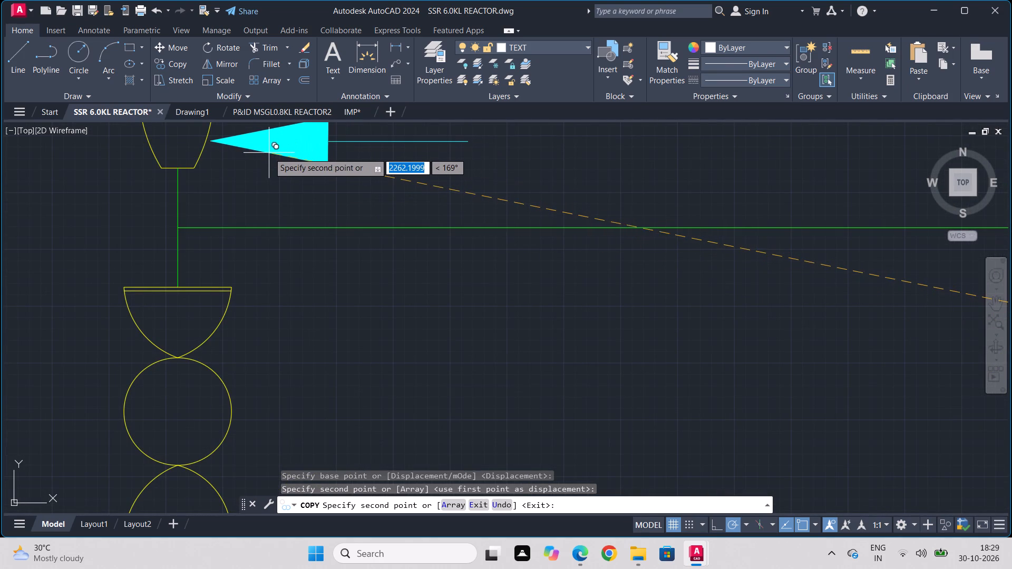
click(271, 151)
scroll(703, 337, down, 1)
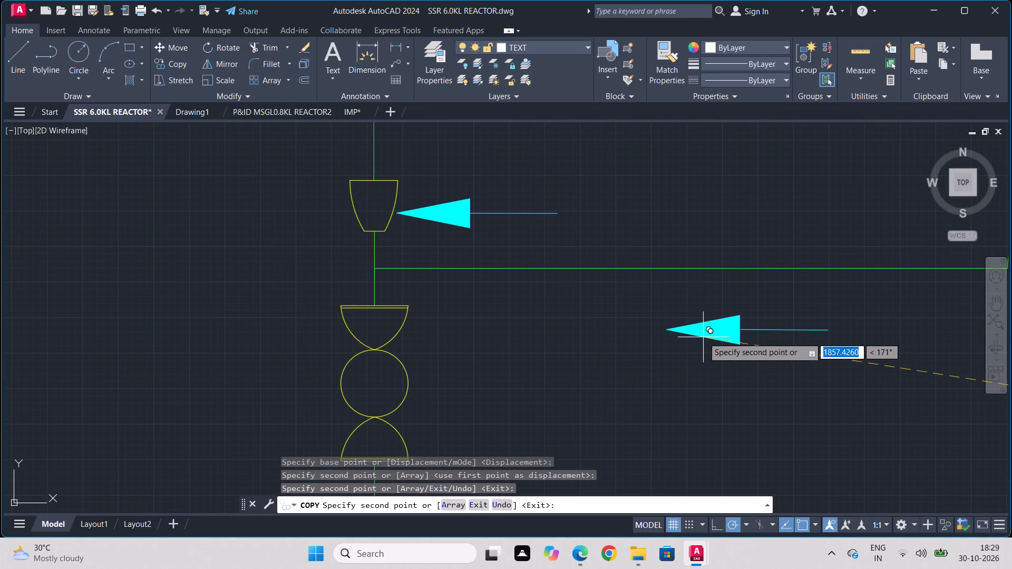
key(Escape)
Copy the BVF6/25 label from outside the reactor to above and below the cyan arrow at the neighbouring nozzle's reducer.
scroll(674, 341, down, 3)
scroll(706, 230, down, 1)
middle_drag(834, 283, 274, 293)
scroll(270, 295, up, 1)
scroll(277, 290, down, 1)
middle_drag(351, 234, 408, 335)
scroll(408, 335, down, 2)
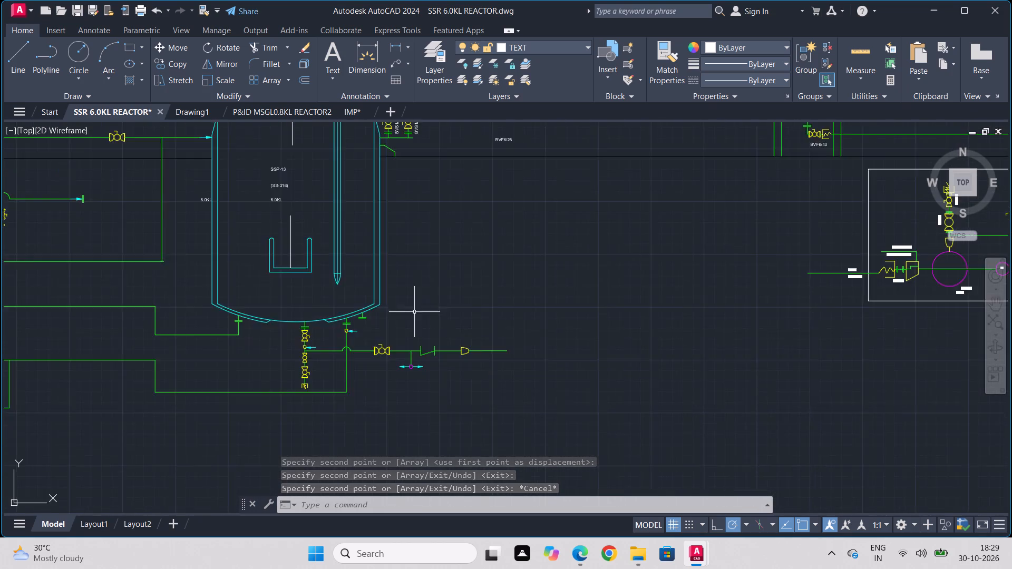
scroll(416, 302, down, 1)
scroll(437, 207, up, 2)
click(522, 177)
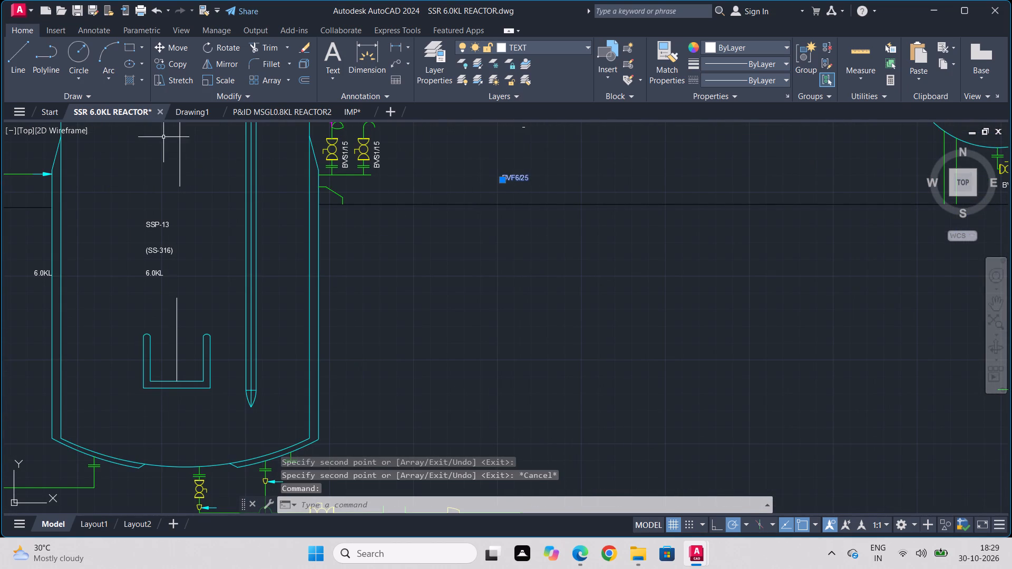
click(167, 57)
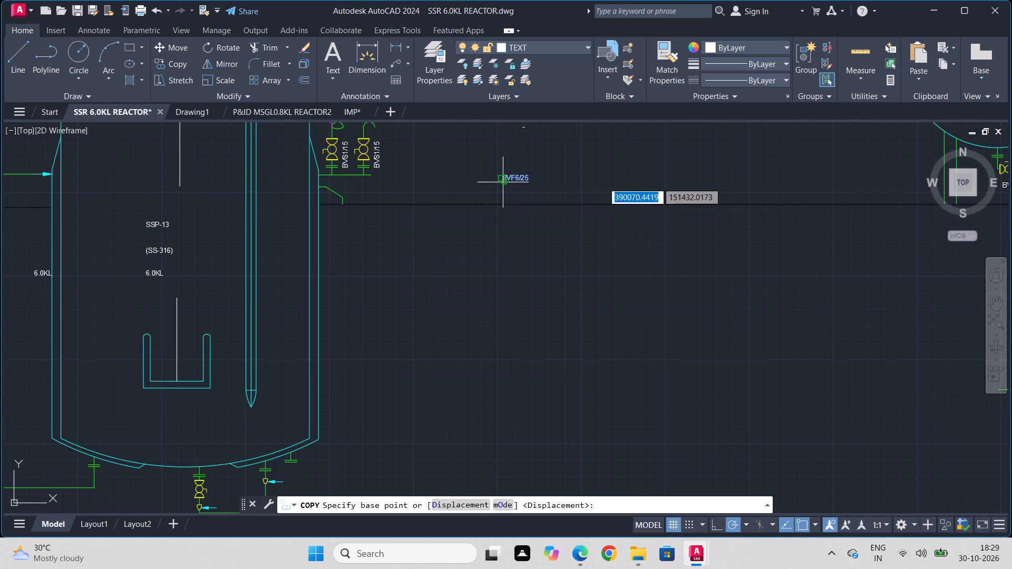
click(503, 182)
middle_drag(390, 398, 484, 190)
scroll(475, 202, up, 1)
scroll(299, 320, up, 3)
middle_drag(292, 346, 433, 293)
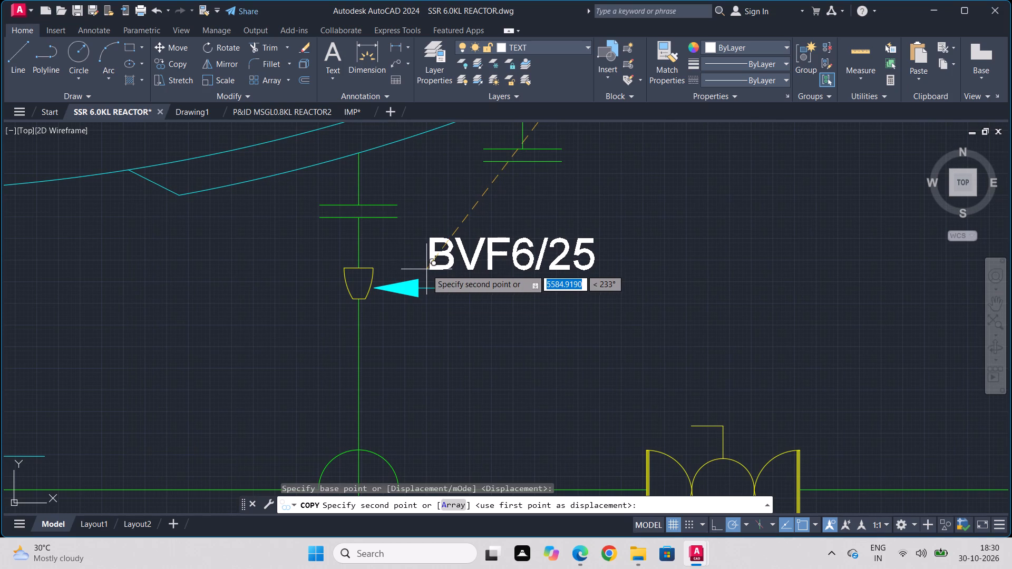
click(426, 269)
click(425, 336)
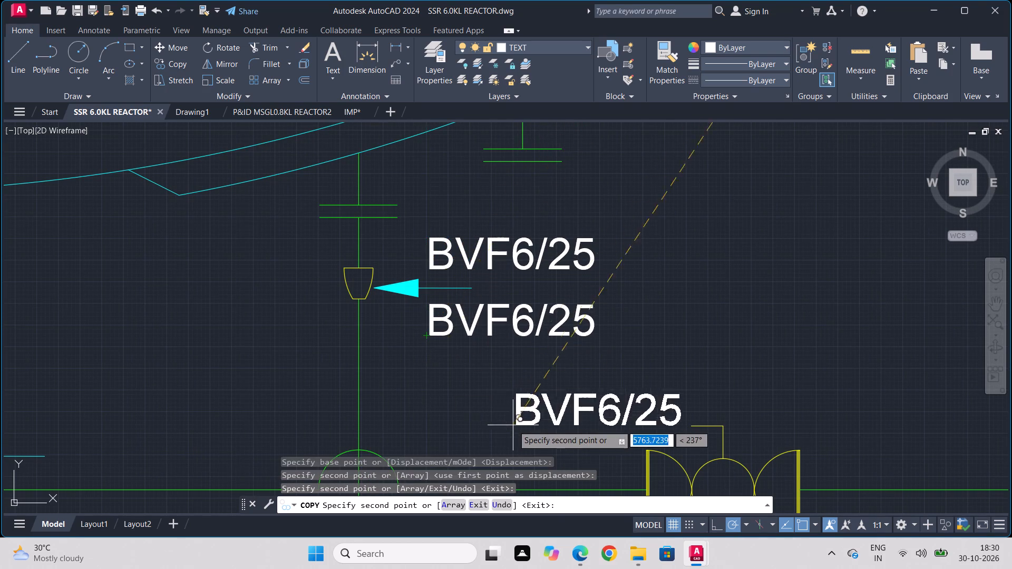
Place BVF6/25 copies below and beside the horizontal line's ball valve, above the check valve symbol and beyond the line's free end.
scroll(513, 425, down, 1)
middle_drag(514, 418, 423, 116)
click(498, 230)
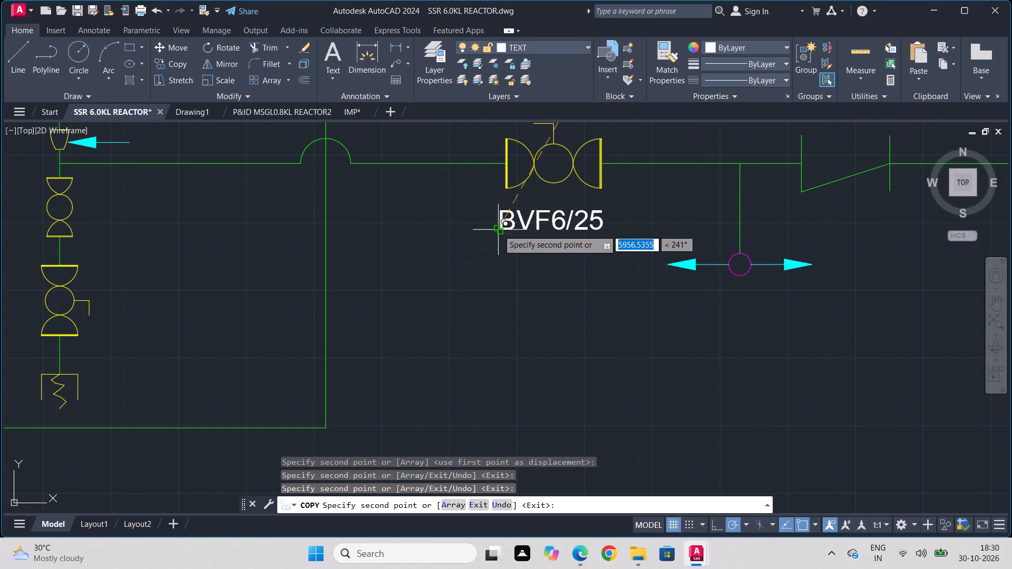
click(620, 156)
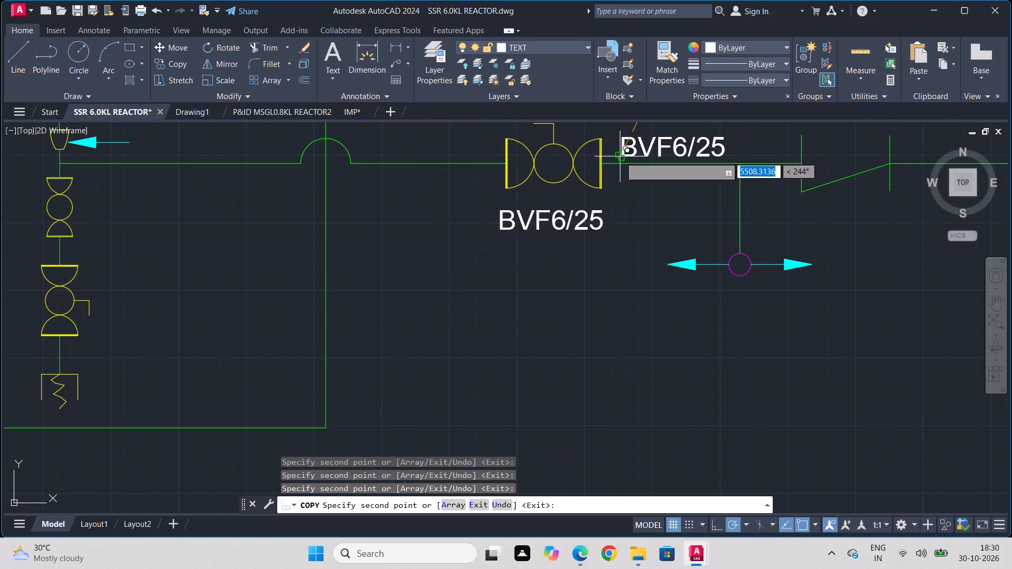
middle_drag(668, 247, 242, 362)
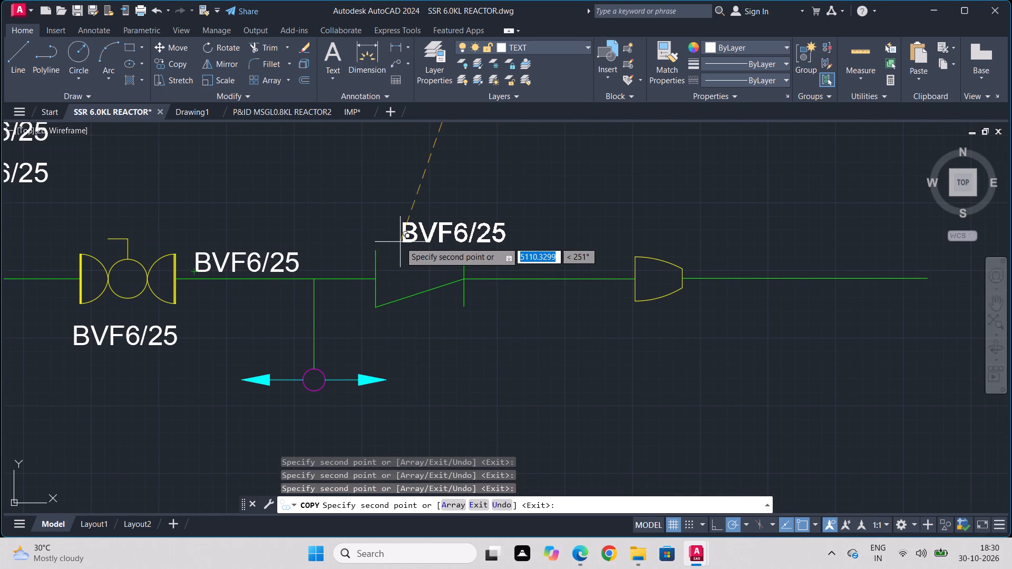
click(408, 239)
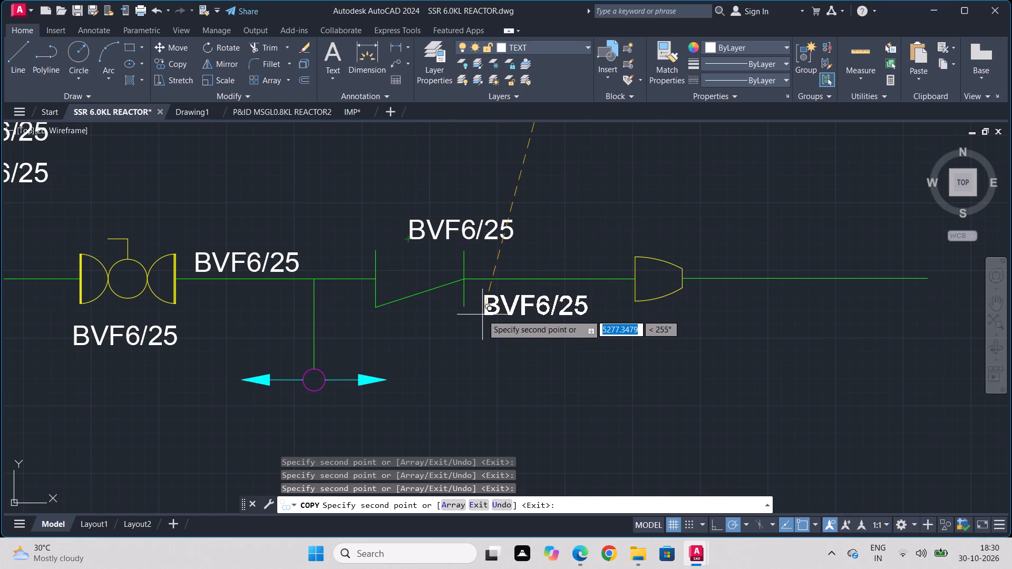
middle_drag(794, 362, 340, 369)
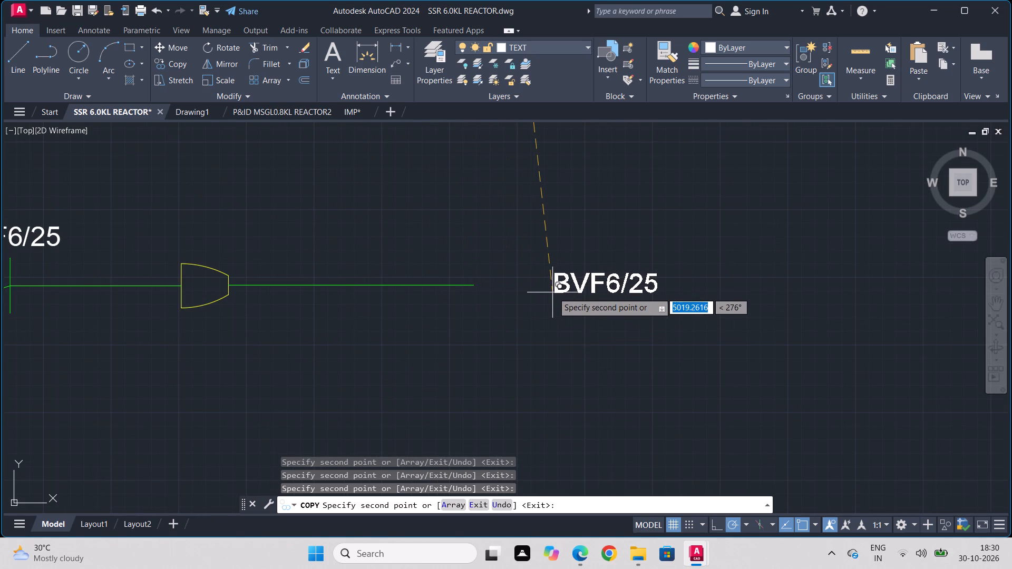
click(553, 291)
Place one more BVF6/25 copy beside the lower valves of the bottom outlet stack and end copying.
scroll(97, 411, down, 2)
middle_drag(96, 410, 517, 275)
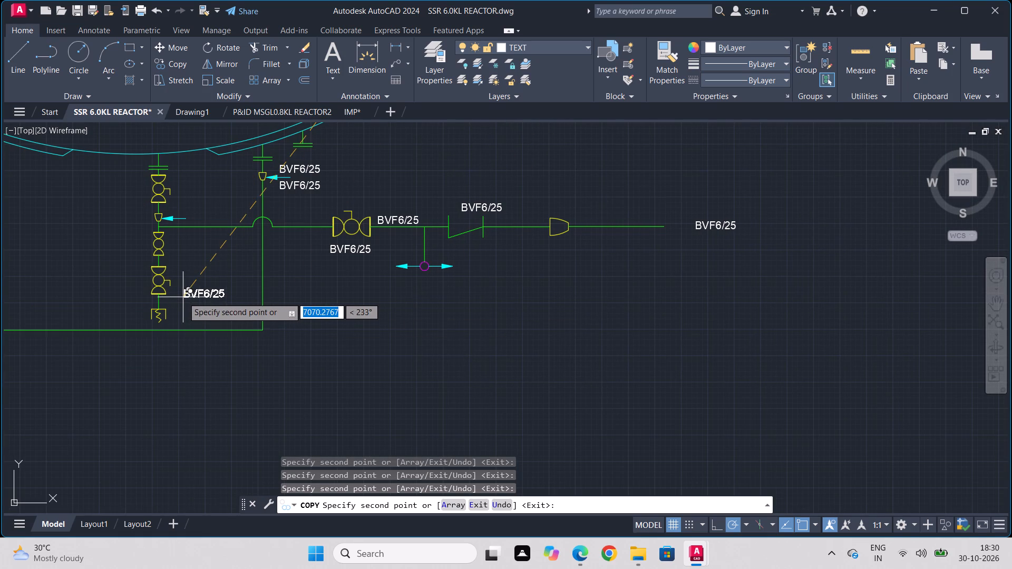
middle_drag(182, 297, 323, 284)
scroll(317, 219, up, 2)
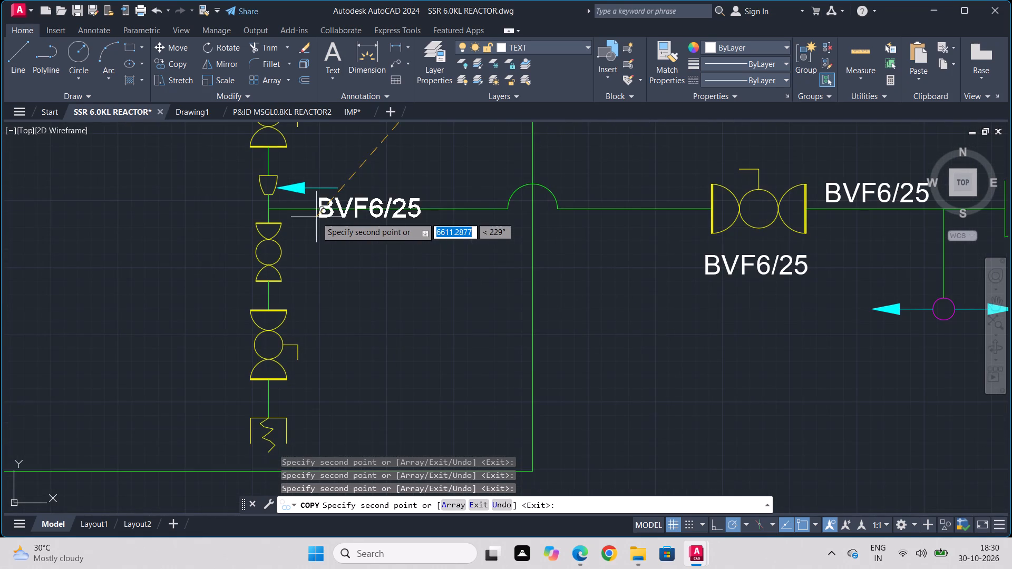
click(334, 282)
key(Escape)
Scale the BVF6/25 label beside the bottom outlet stack down to roughly half its size from its insertion point.
click(378, 252)
click(334, 325)
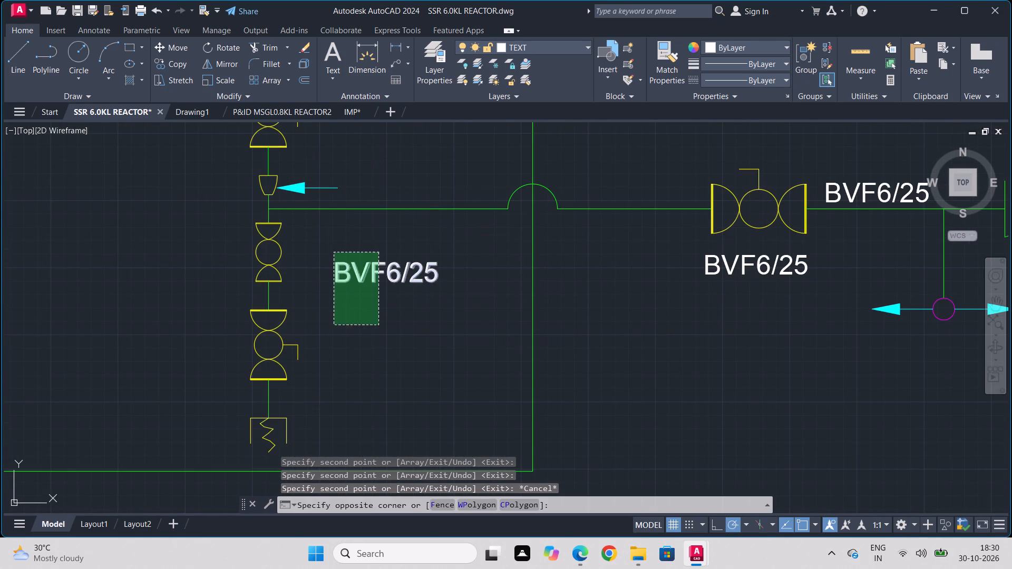
click(221, 76)
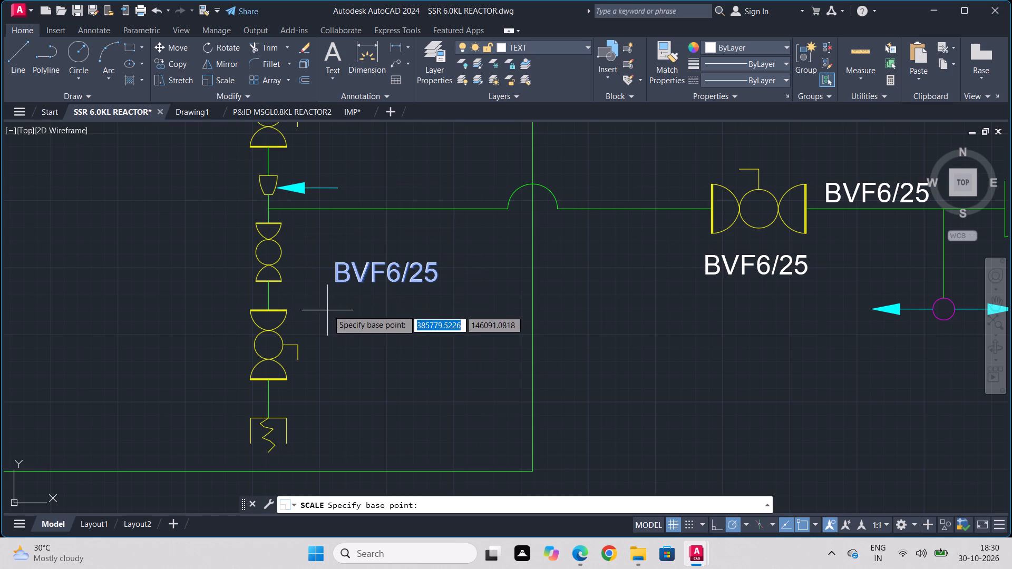
click(210, 82)
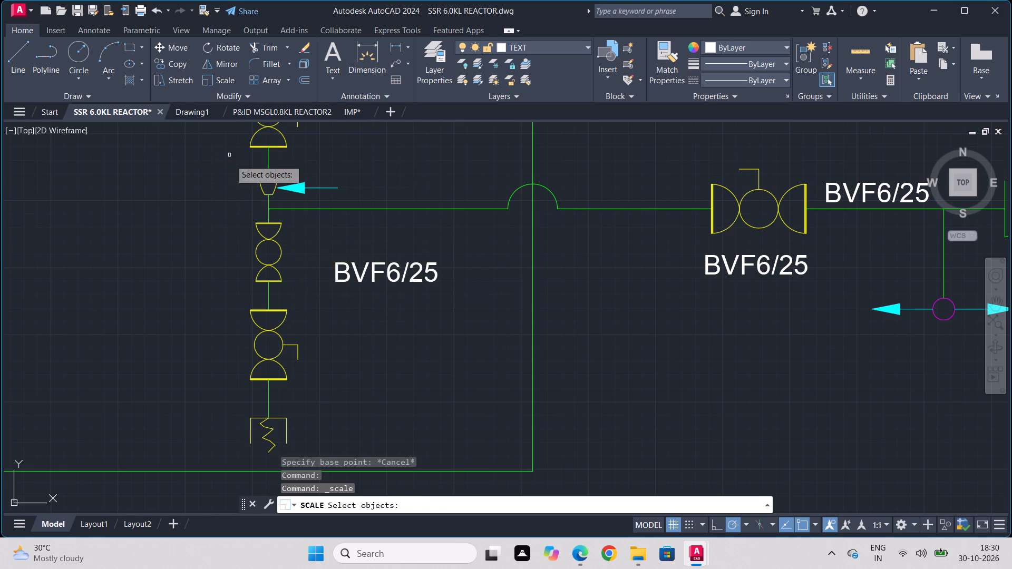
key(Escape)
drag(442, 231, 430, 234)
drag(320, 328, 313, 316)
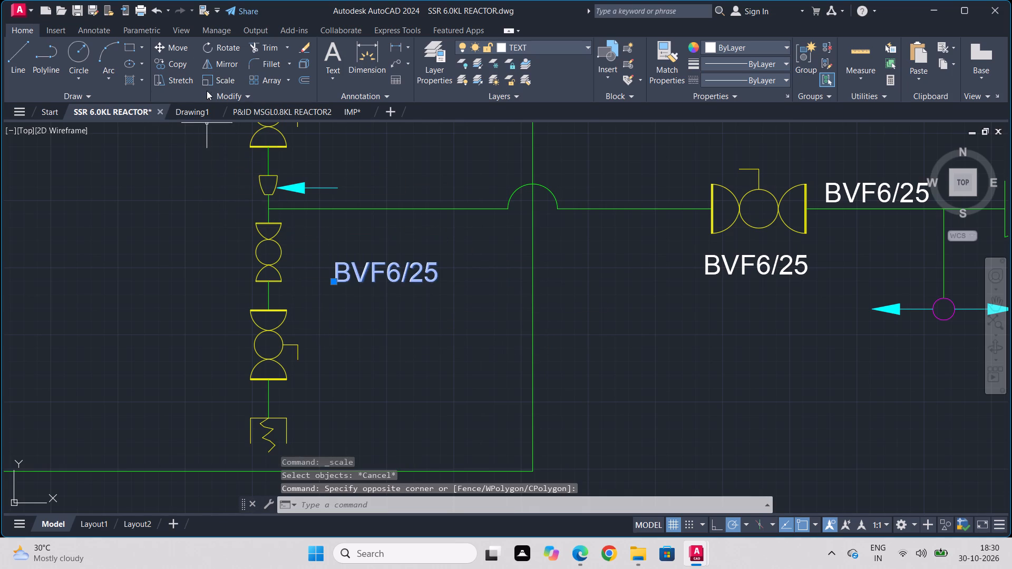
click(207, 81)
click(330, 281)
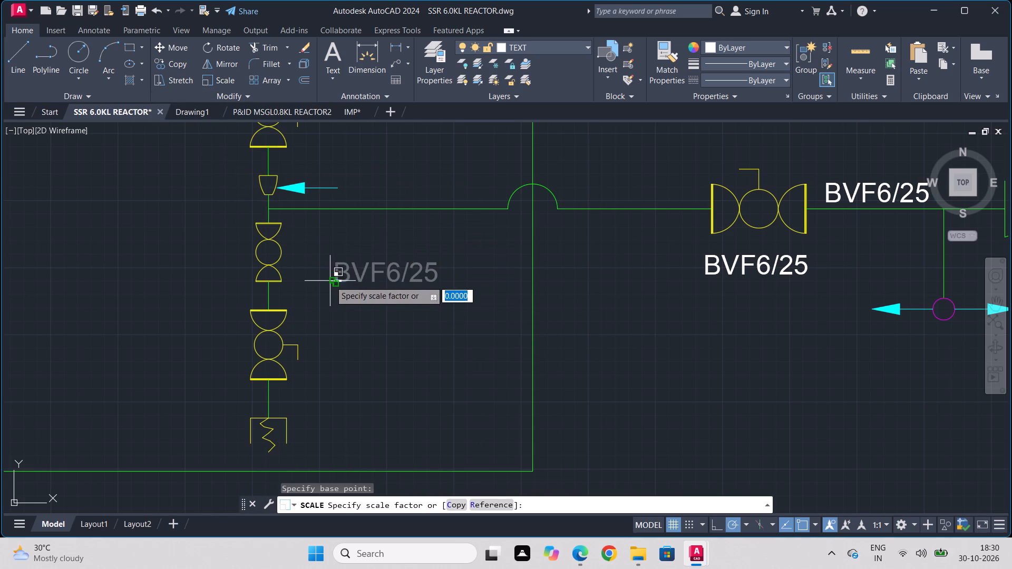
click(311, 299)
Move the reduced BVF6/25 label to just above the cyan arrow at the bottom outlet stack's reducer.
click(393, 237)
drag(323, 319, 317, 302)
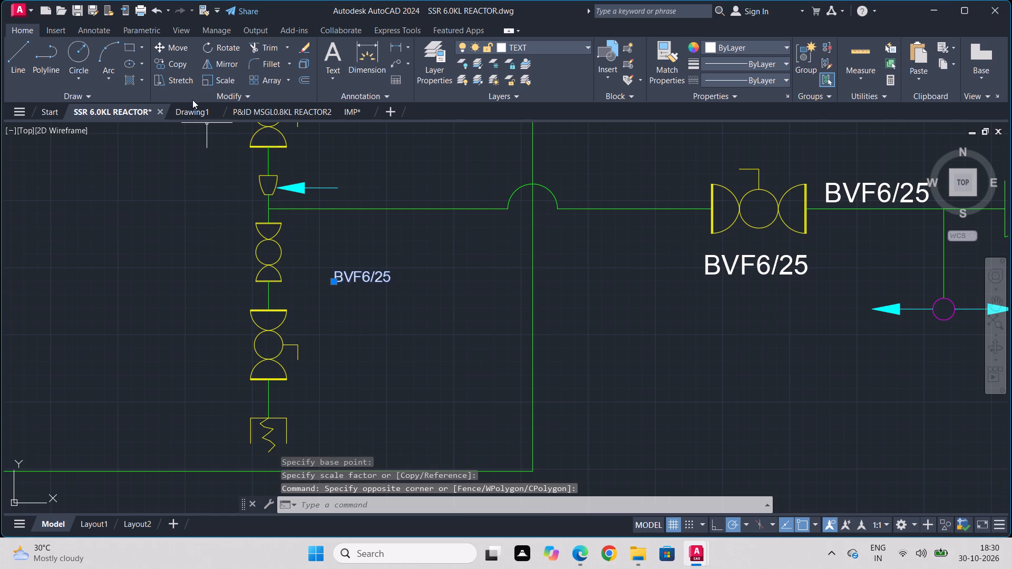
click(166, 50)
click(337, 287)
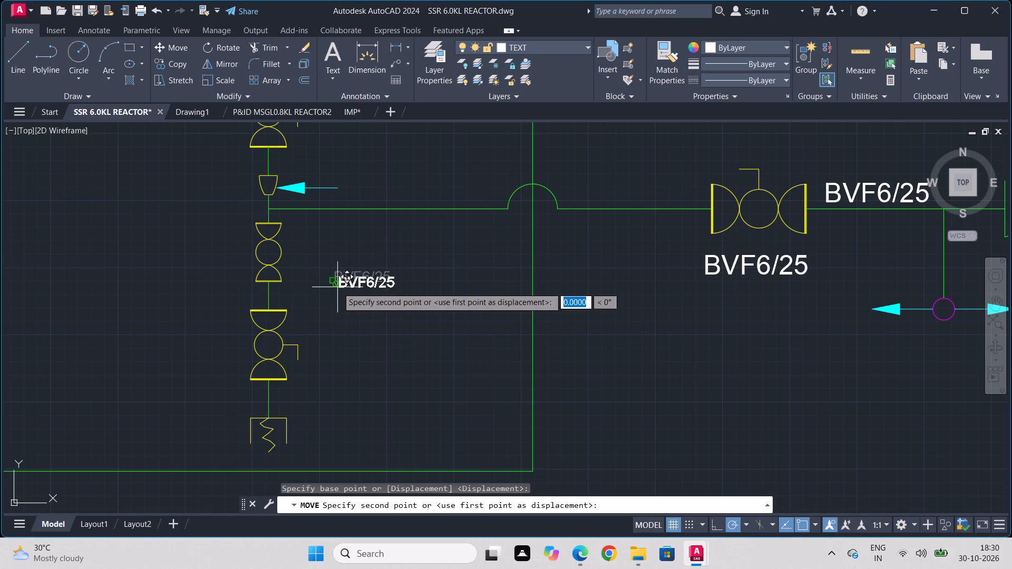
click(315, 179)
Set the reduced BVF6/25 label above the cyan arrow at the bottom outlet stack's reducer and copy it directly below the arrow.
click(339, 173)
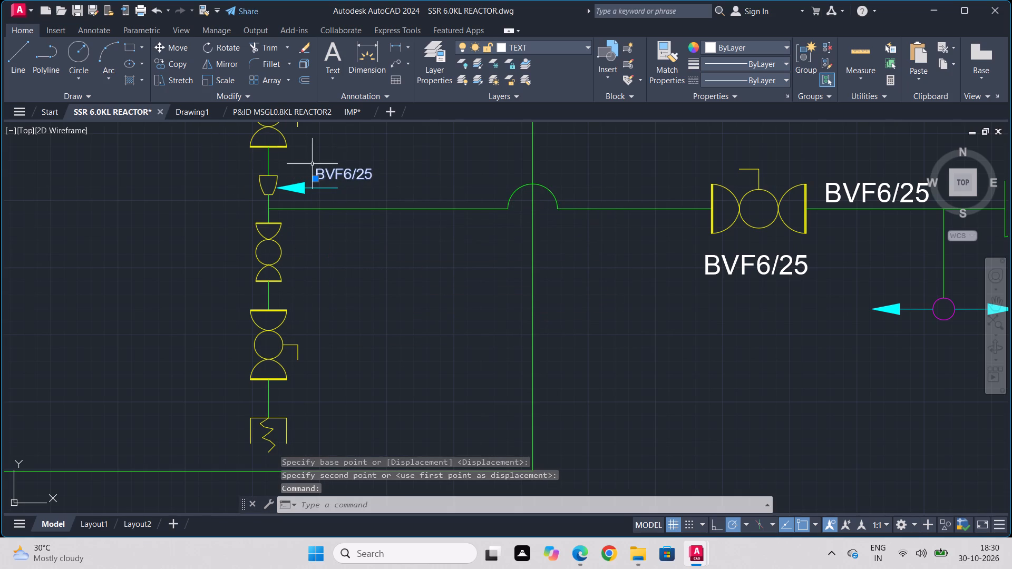
click(169, 62)
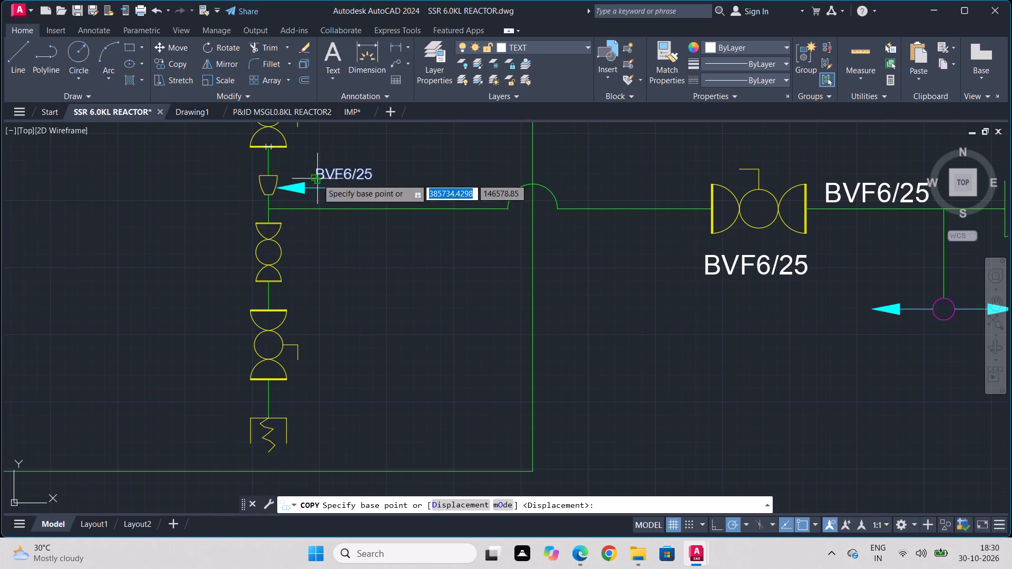
click(317, 178)
scroll(318, 200, up, 3)
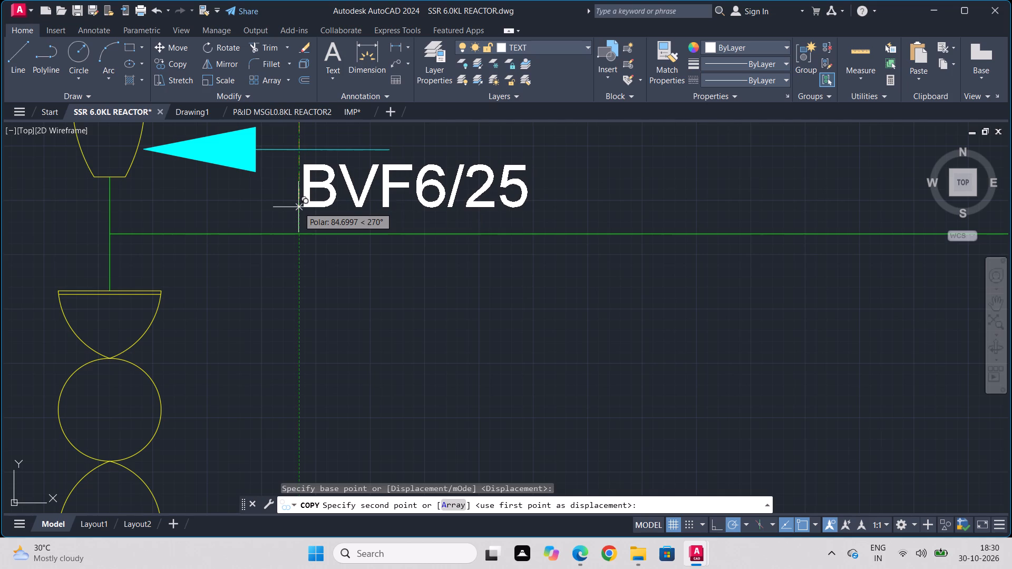
click(298, 207)
key(Escape)
scroll(570, 406, down, 3)
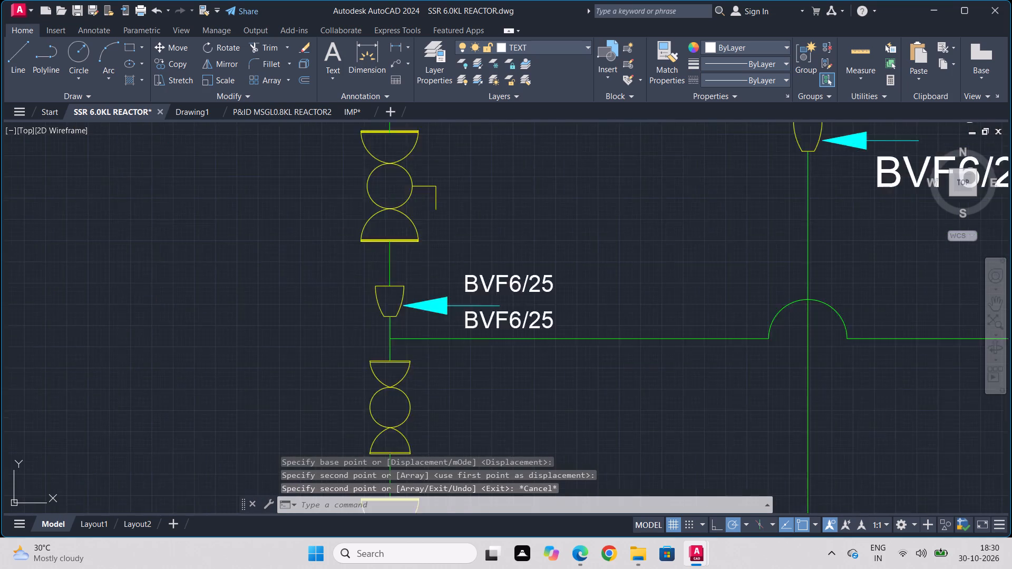
Copy the large BVF6/25 label below the neighbouring nozzle's reducer arrow to the empty area on the bottom outlet stack's other side.
click(814, 254)
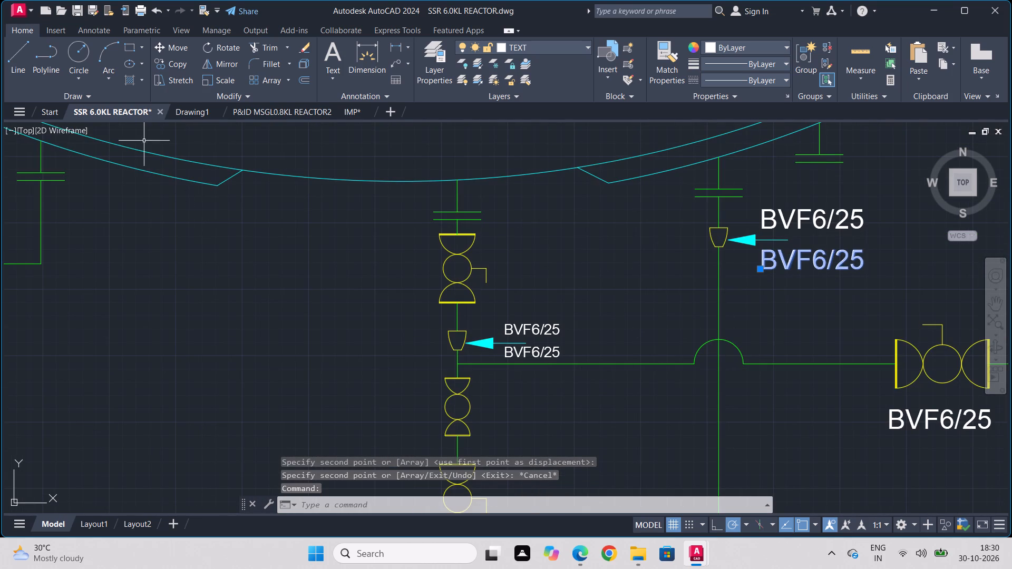
click(168, 58)
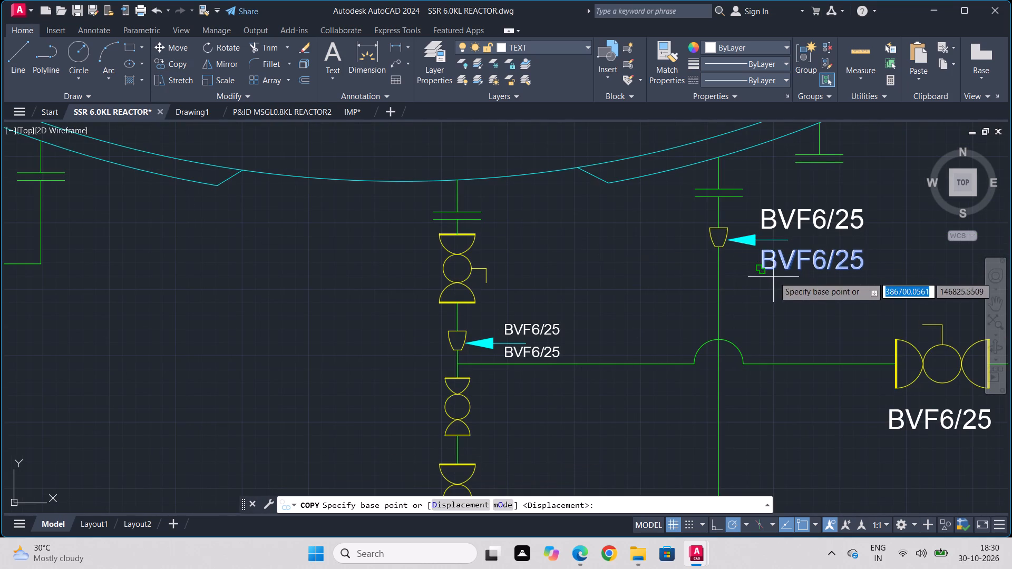
click(773, 270)
click(186, 378)
key(Escape)
Rotate the copied BVF6/25 label in the empty area to 270° about its insertion point so it reads downward.
drag(257, 312, 239, 338)
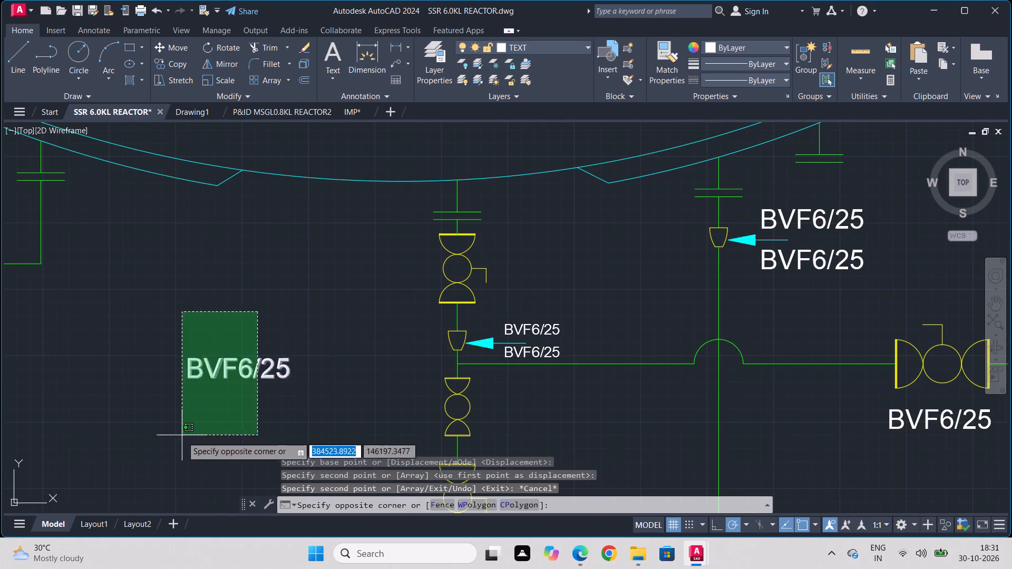
drag(180, 426, 176, 402)
click(222, 47)
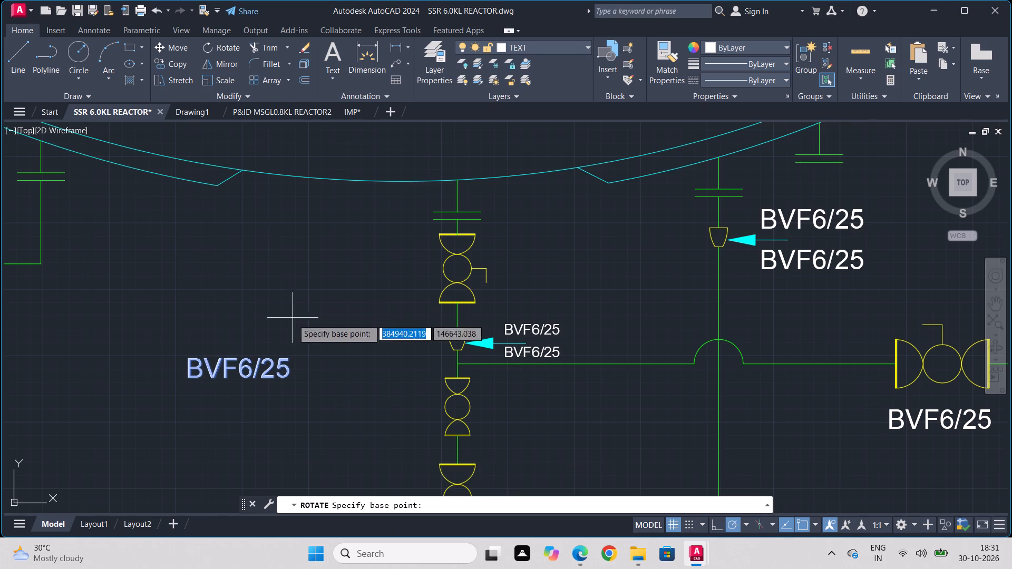
click(294, 364)
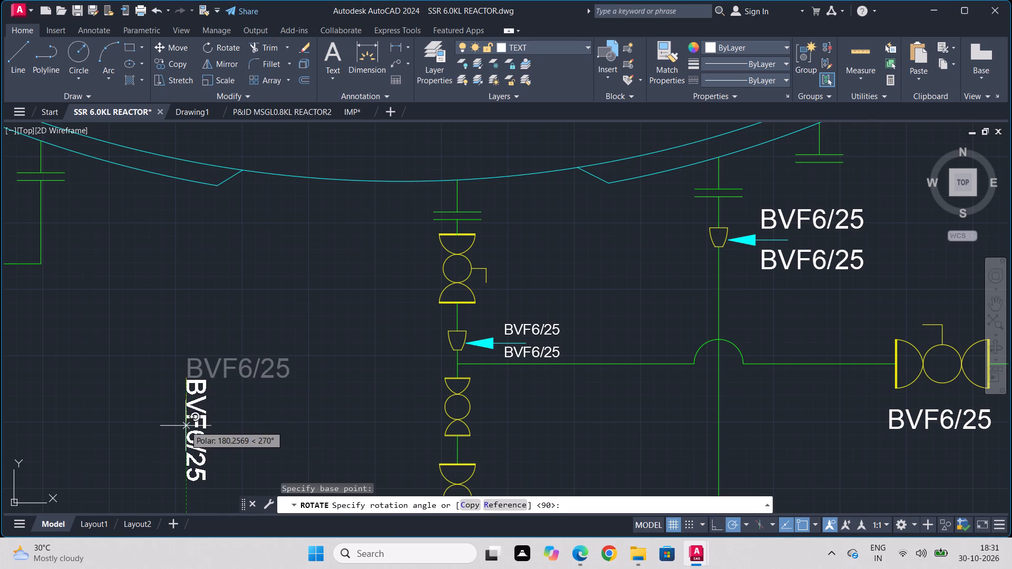
click(188, 427)
Move the vertical BVF6/25 label beside the handle of the lowest ball valve in the bottom outlet stack.
drag(197, 354, 199, 375)
click(198, 439)
drag(247, 374, 225, 389)
click(167, 418)
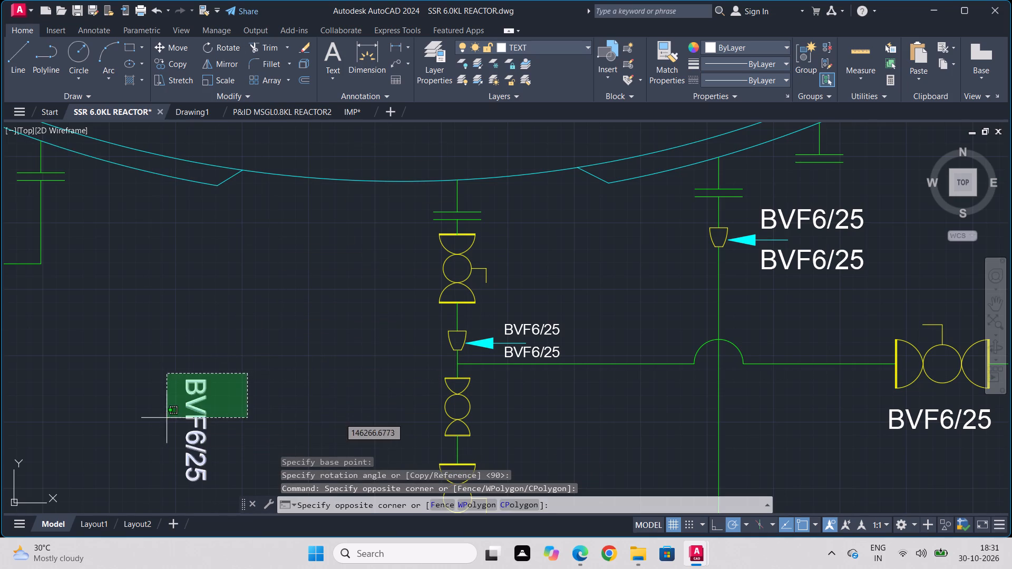
scroll(200, 411, down, 1)
middle_drag(198, 403, 183, 248)
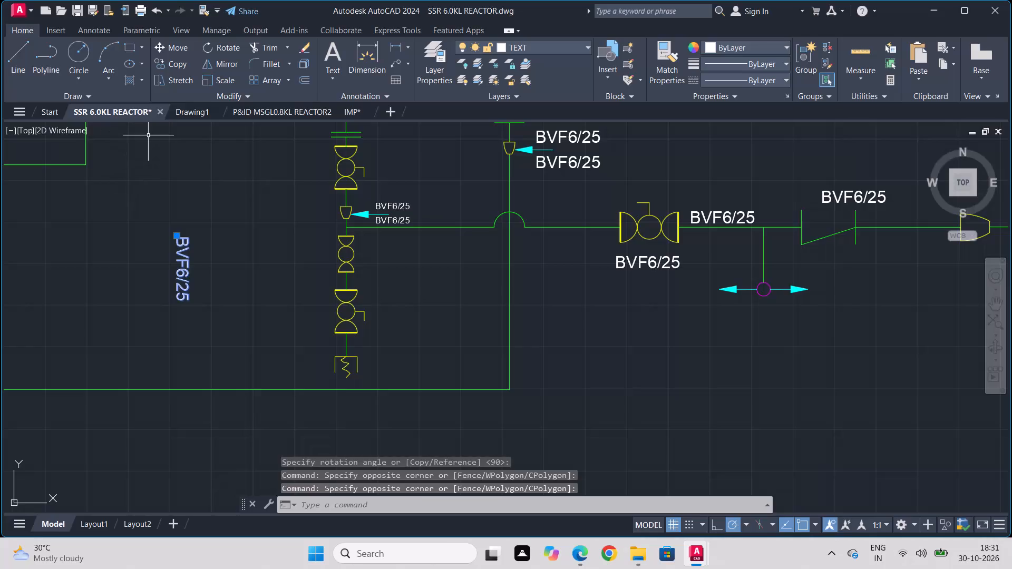
click(175, 49)
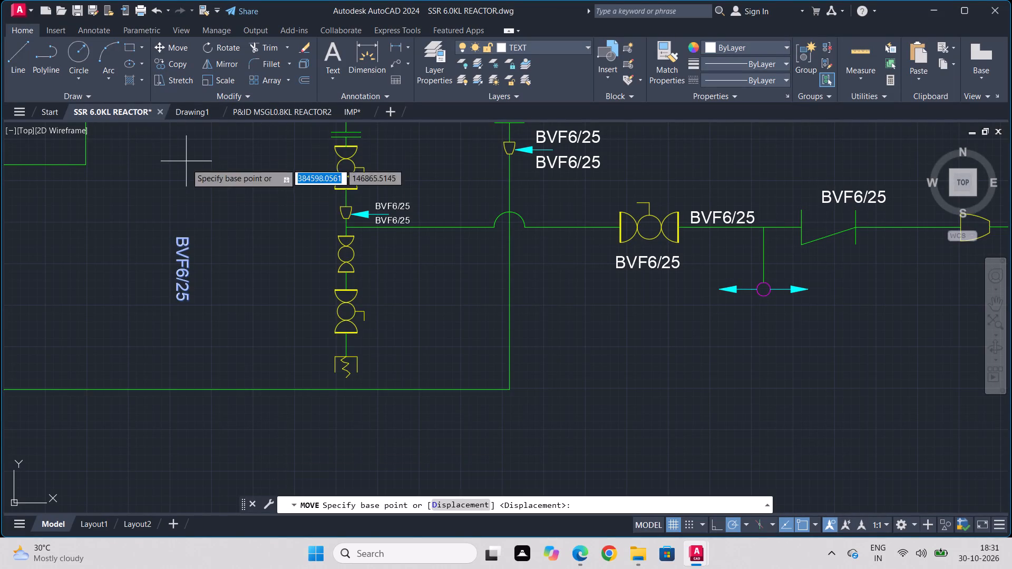
drag(188, 244, 208, 260)
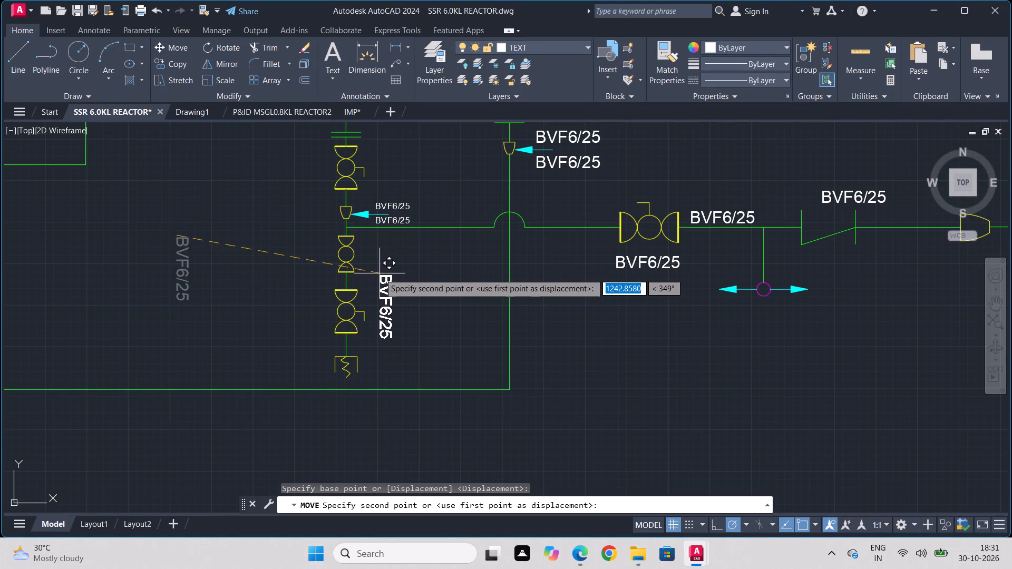
click(379, 273)
Copy the vertical BVF6/25 label up beside the top ball valve of the bottom outlet stack, just below the vessel.
click(394, 250)
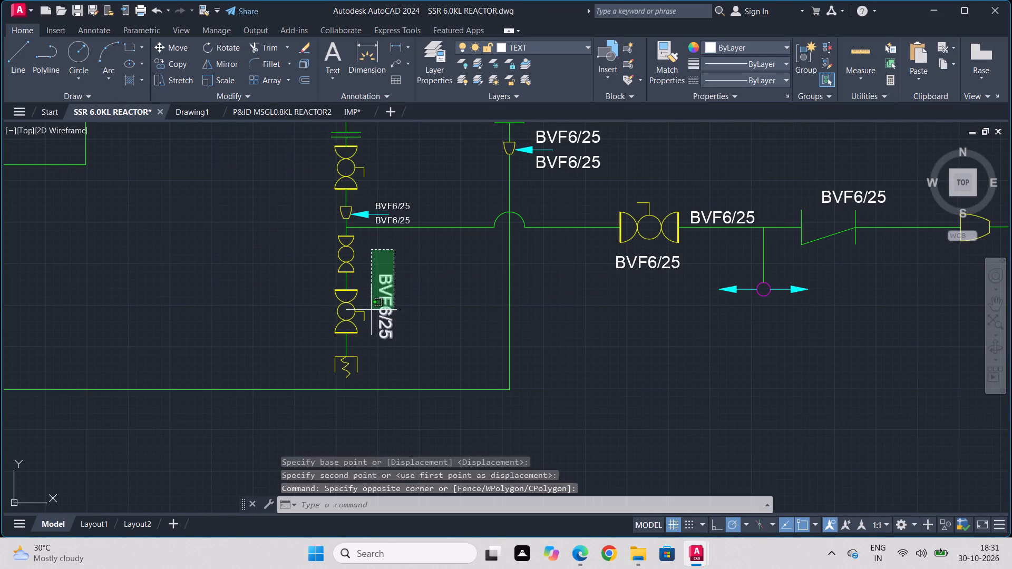
click(371, 310)
click(161, 61)
click(400, 292)
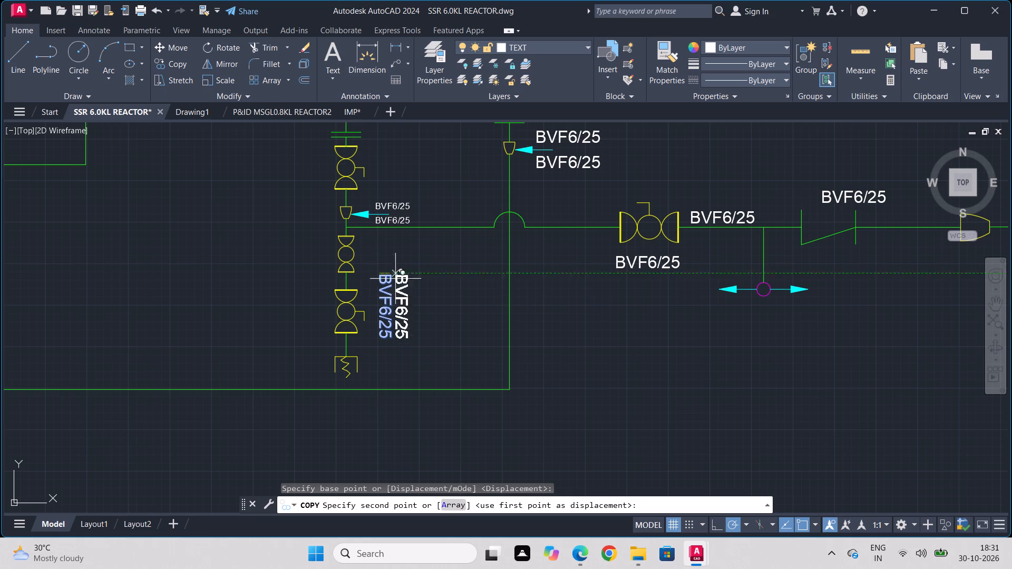
middle_drag(389, 141, 416, 233)
scroll(416, 233, down, 1)
scroll(413, 230, up, 2)
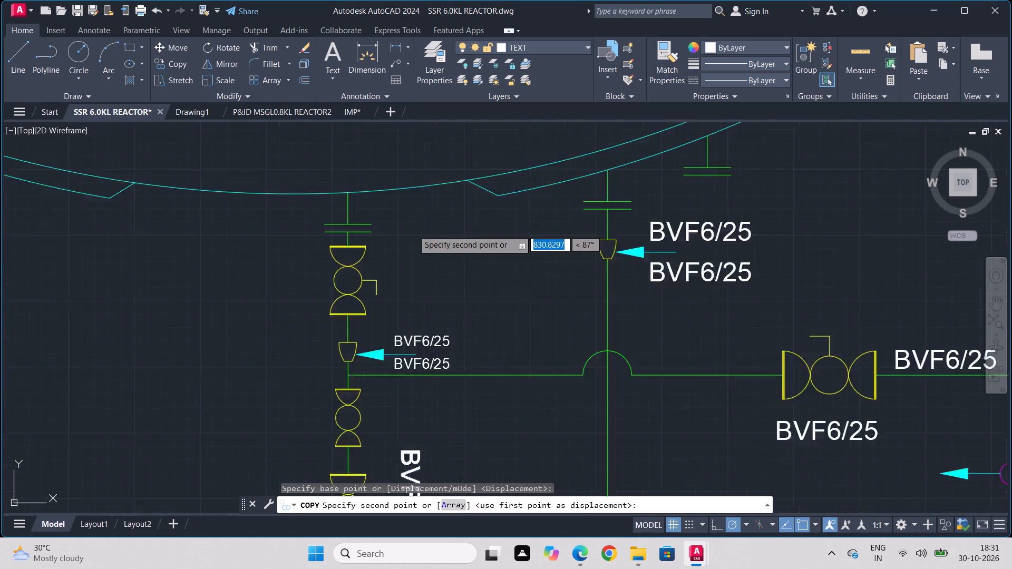
scroll(413, 230, up, 1)
click(377, 196)
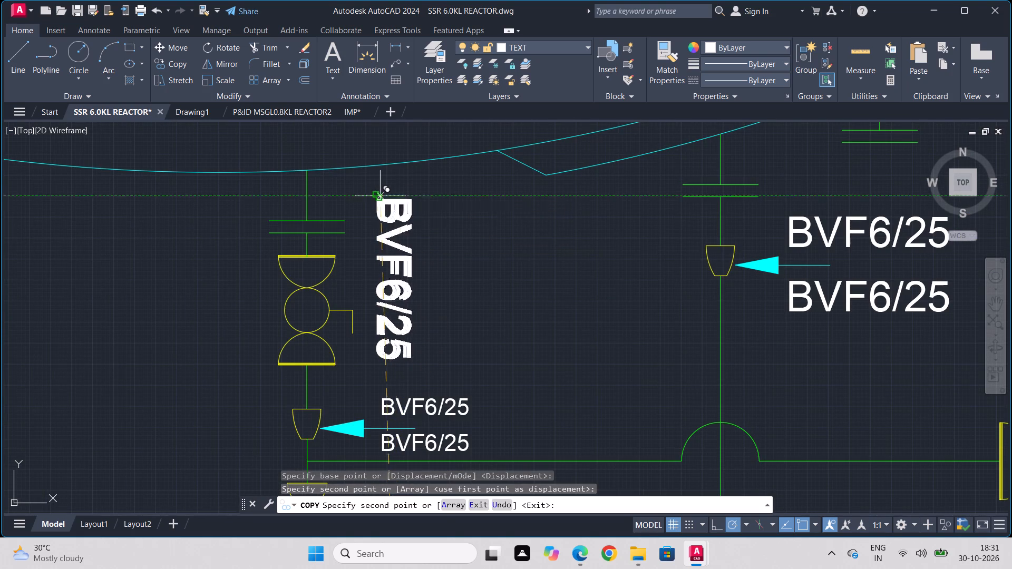
key(Escape)
Copy the outlet stack's cyan reducer arrow with its two small BVF6/25 labels to below the reducer on the horizontal line.
middle_drag(567, 358, 569, 196)
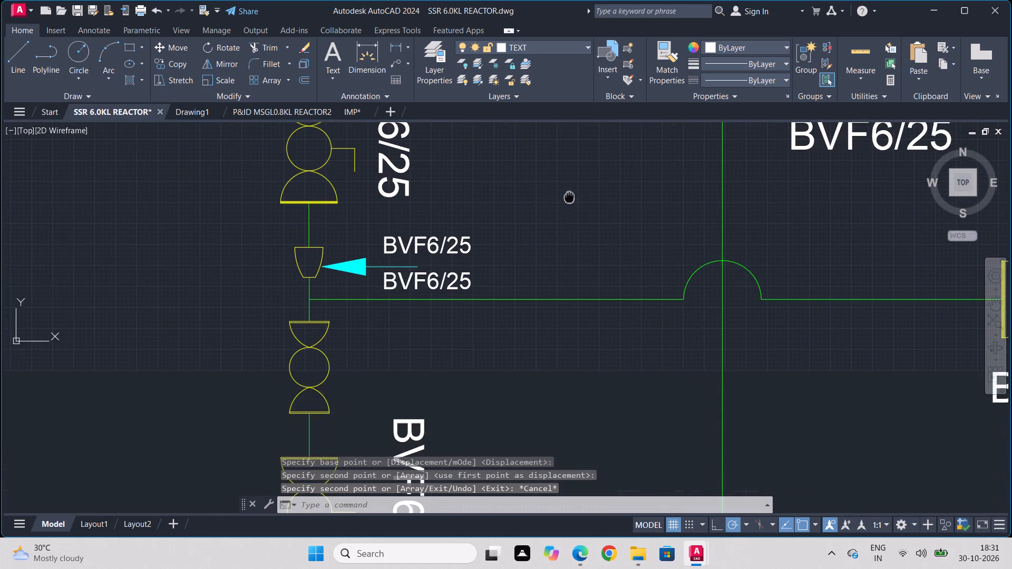
scroll(493, 250, up, 1)
drag(476, 208, 451, 228)
click(319, 312)
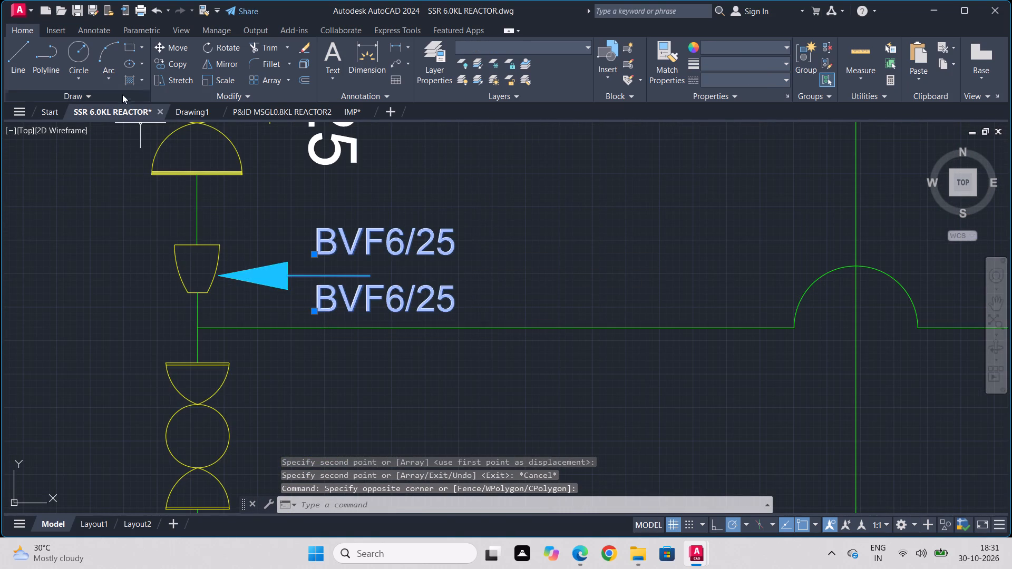
click(159, 60)
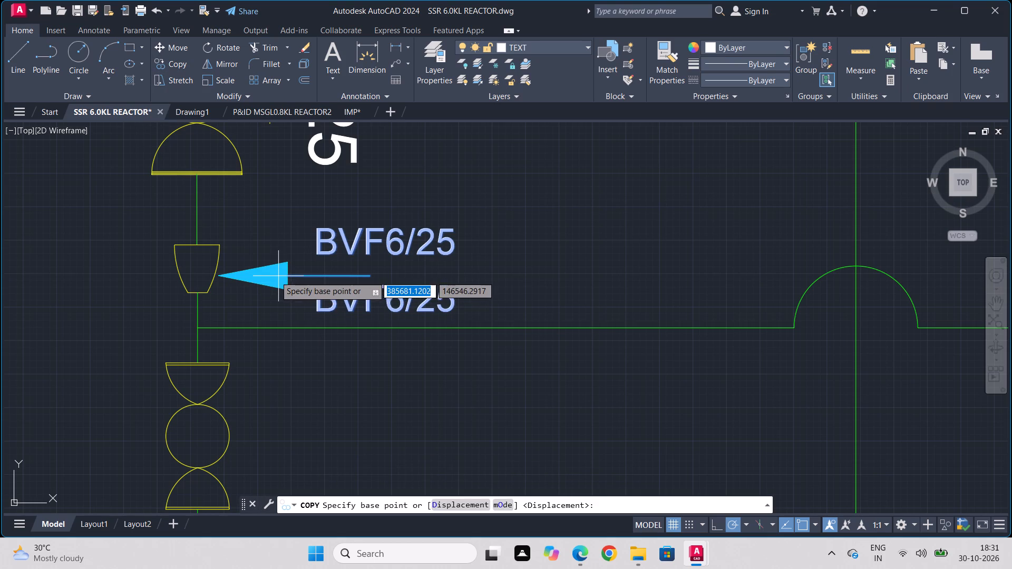
click(225, 280)
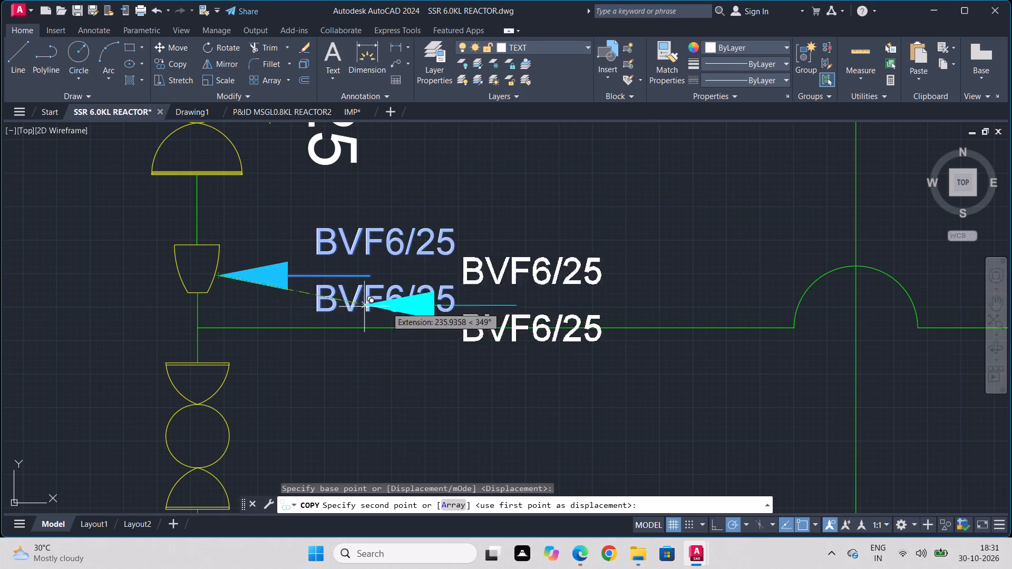
middle_drag(615, 356, 121, 260)
scroll(0, 258, down, 2)
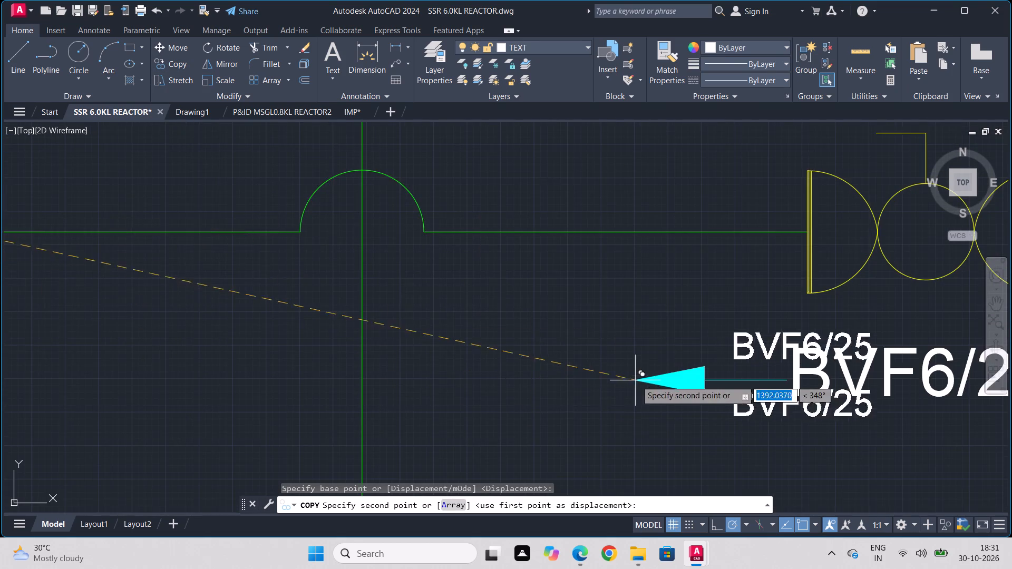
scroll(637, 380, down, 1)
middle_drag(637, 379, 0, 254)
scroll(0, 254, down, 2)
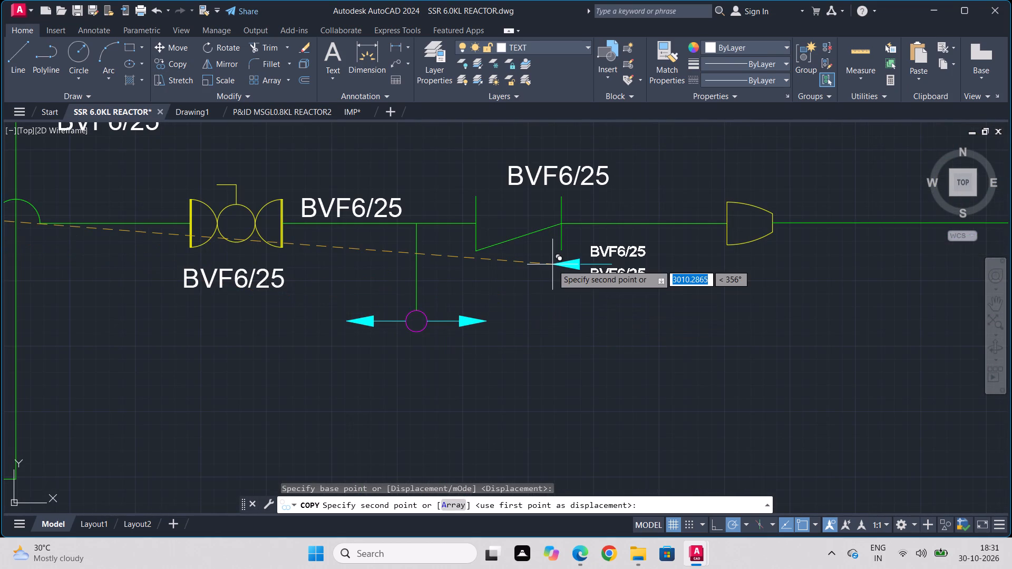
middle_drag(552, 264, 172, 311)
click(379, 341)
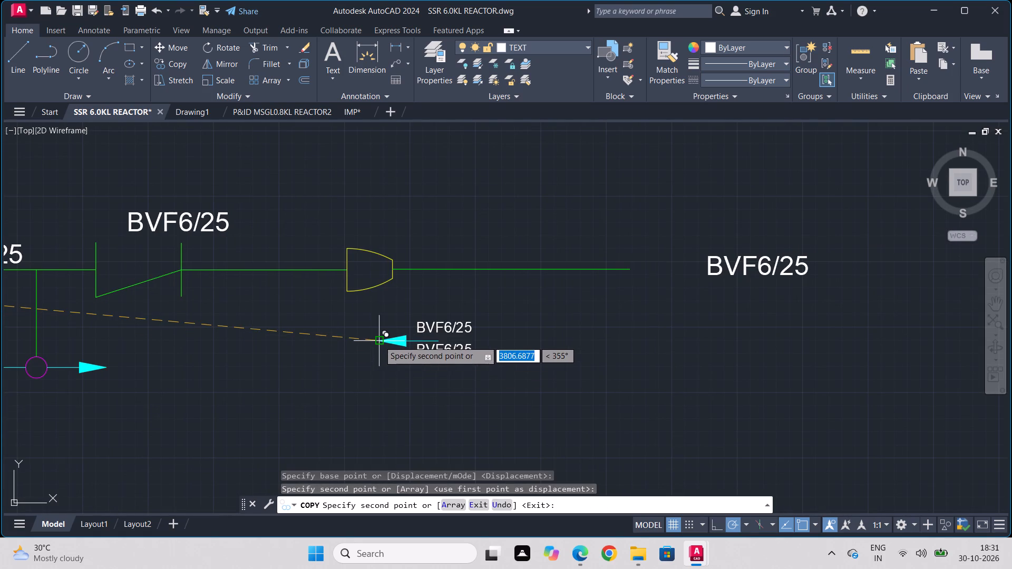
key(Escape)
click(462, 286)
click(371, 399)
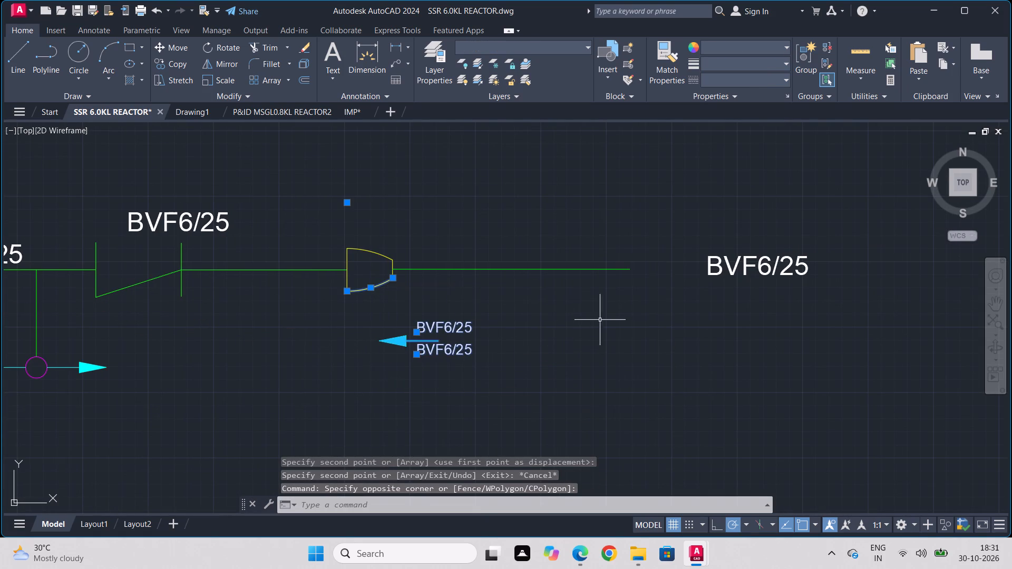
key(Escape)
Rotate the copied arrow and its two BVF6/25 labels 90° about the arrow tip so the arrow points down.
drag(514, 284, 509, 291)
click(397, 374)
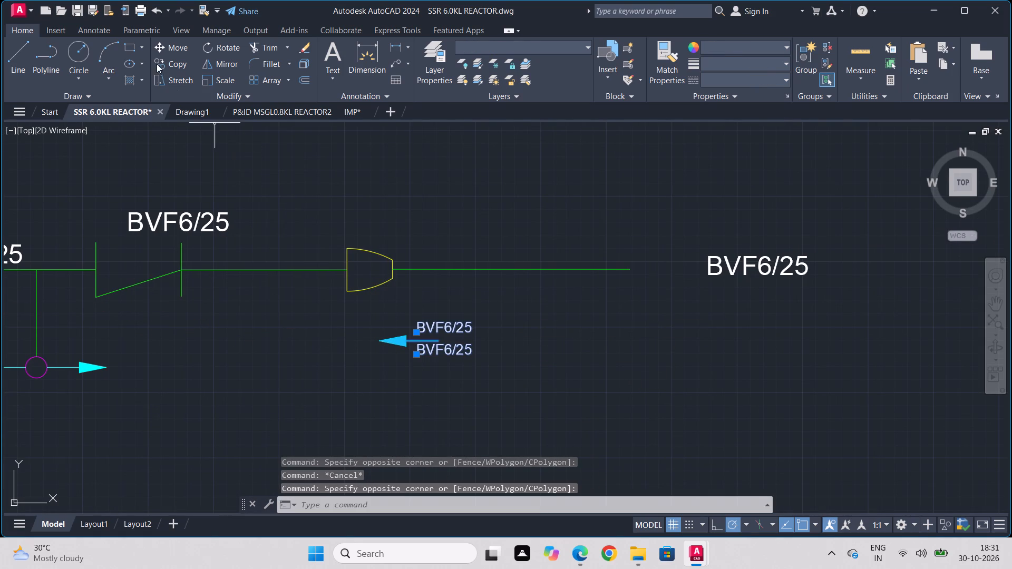
click(219, 44)
click(379, 344)
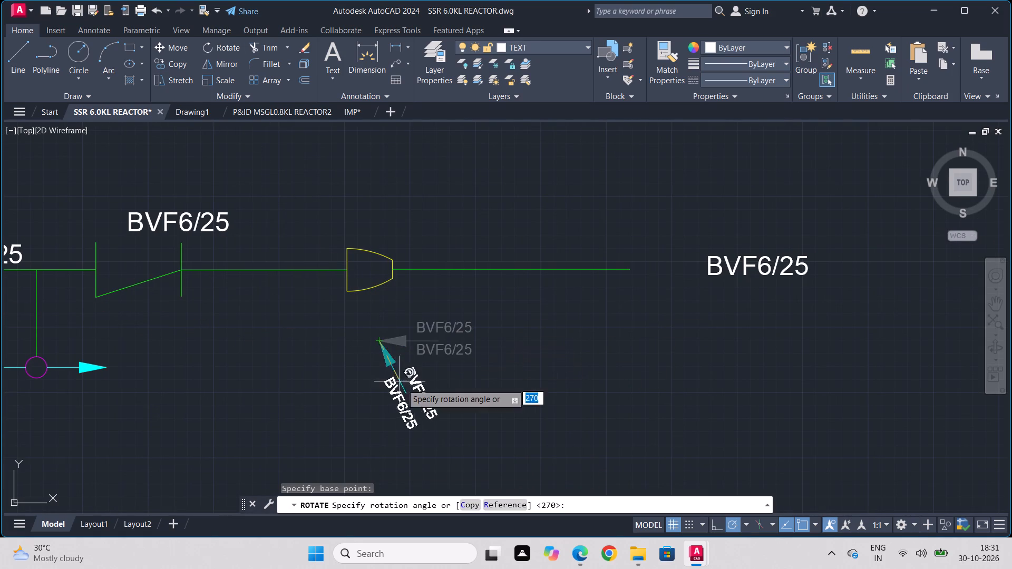
click(378, 320)
Move the downward arrow and its two BVF6/25 labels so the tip touches the upper edge of the horizontal line's reducer.
click(399, 295)
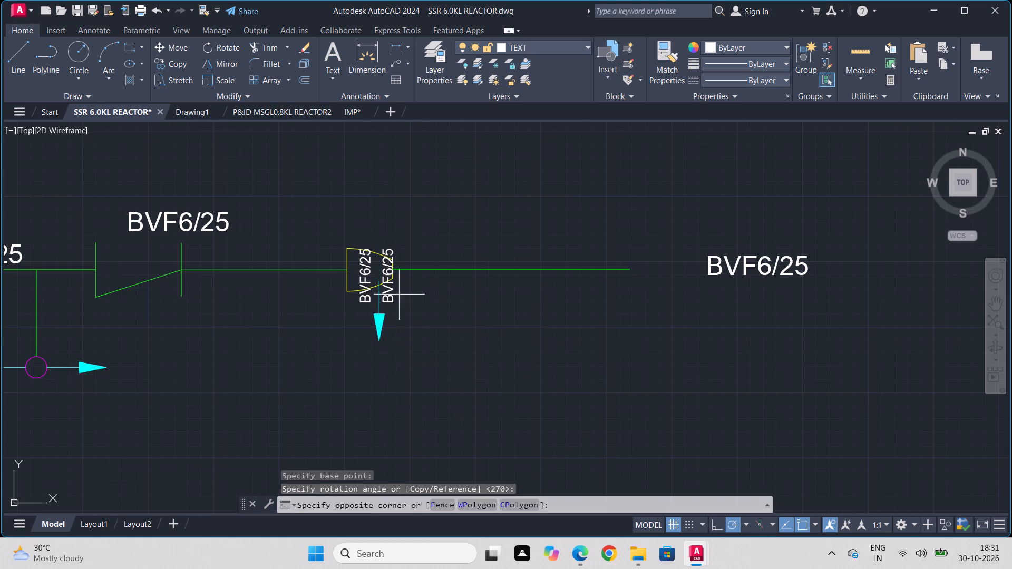
click(358, 309)
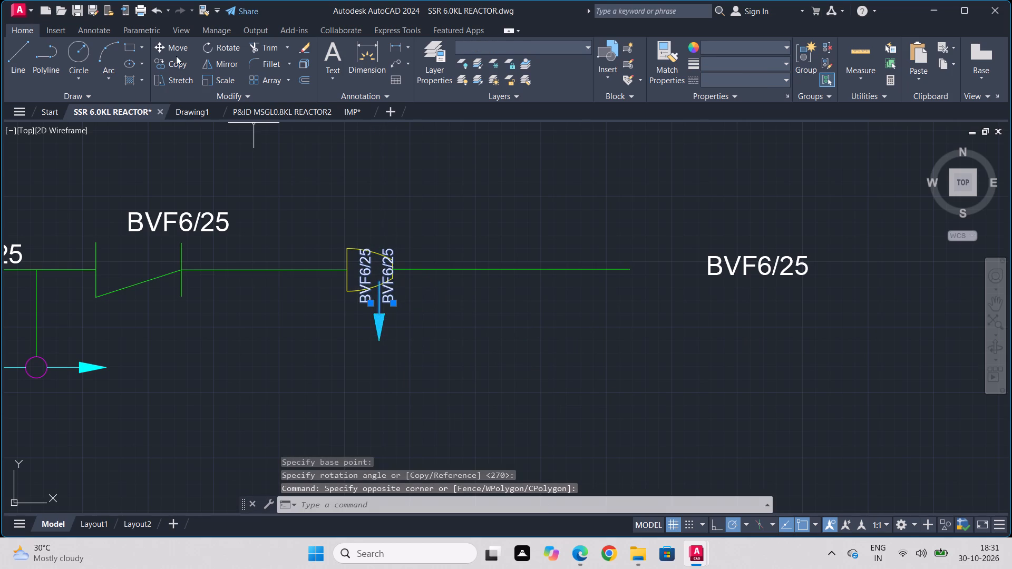
click(178, 48)
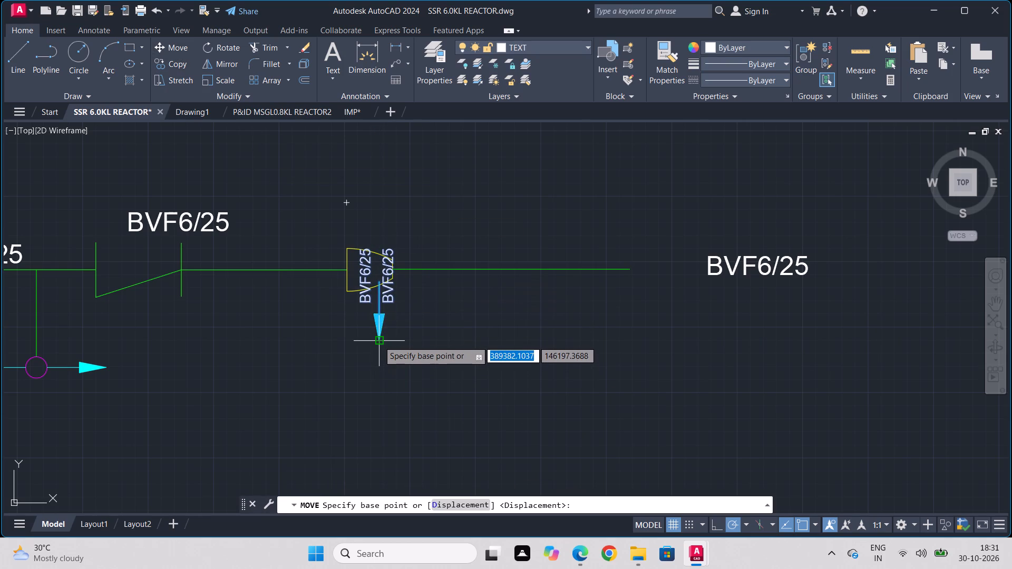
click(378, 340)
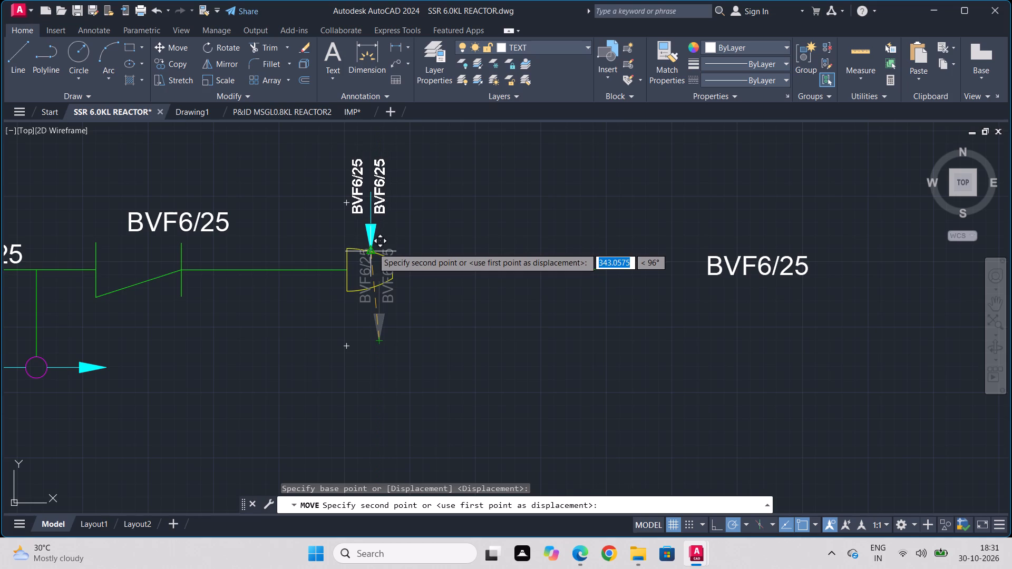
click(373, 248)
key(Escape)
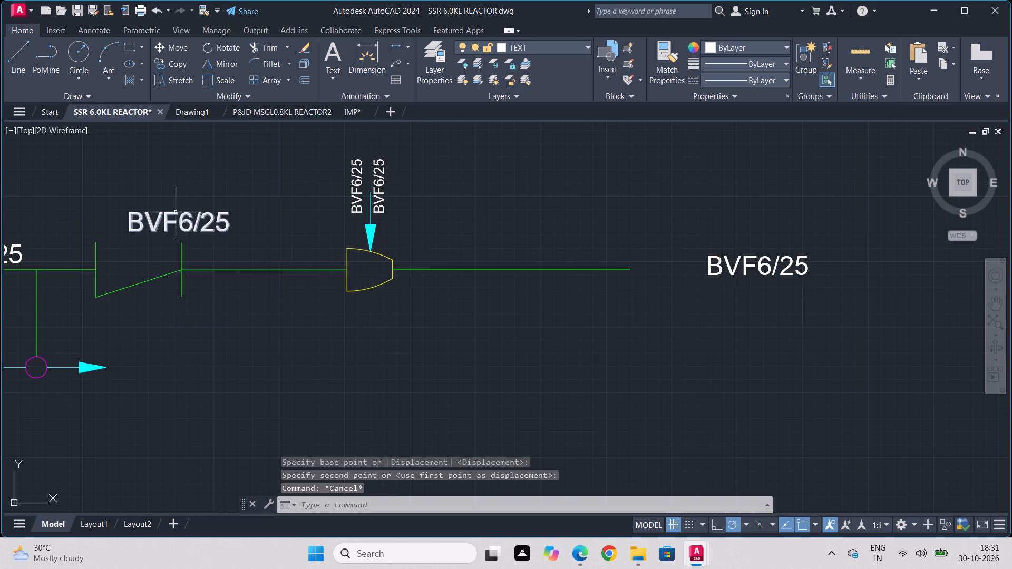
Copy the BVF6/25 label above the check valve to just beyond the magenta circle's cyan arrow that points toward the reducer.
click(176, 212)
click(168, 70)
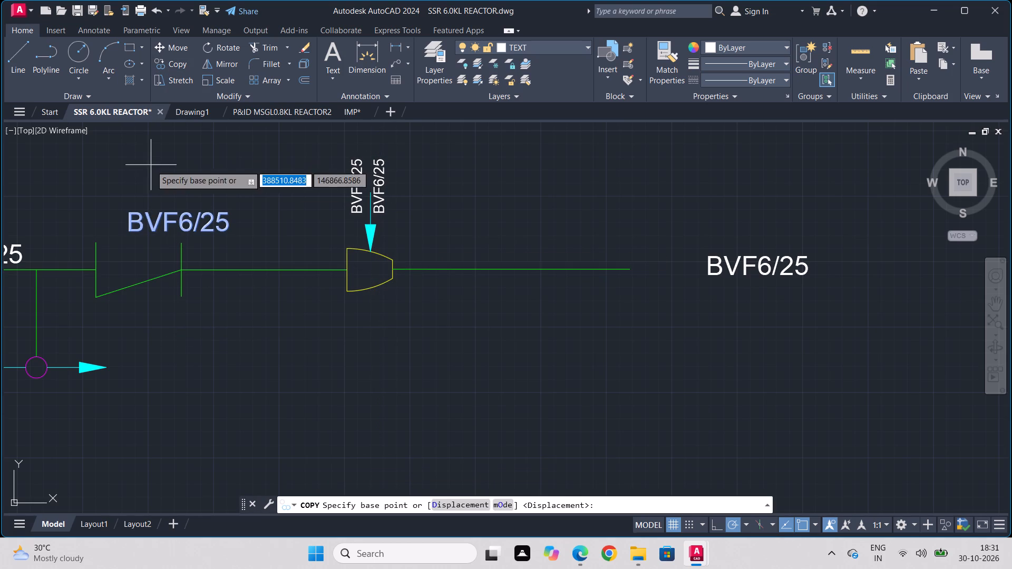
click(137, 222)
click(124, 371)
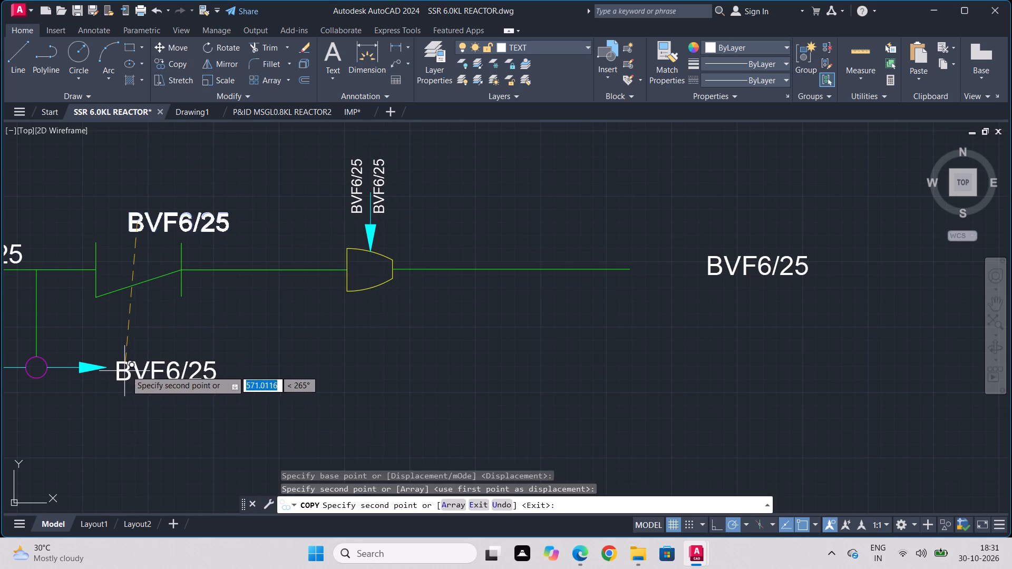
key(Escape)
Scale the copied BVF6/25 label beside the magenta circle's arrow down to about a quarter of its size, from its lower corner.
drag(211, 339, 203, 355)
click(176, 387)
click(226, 76)
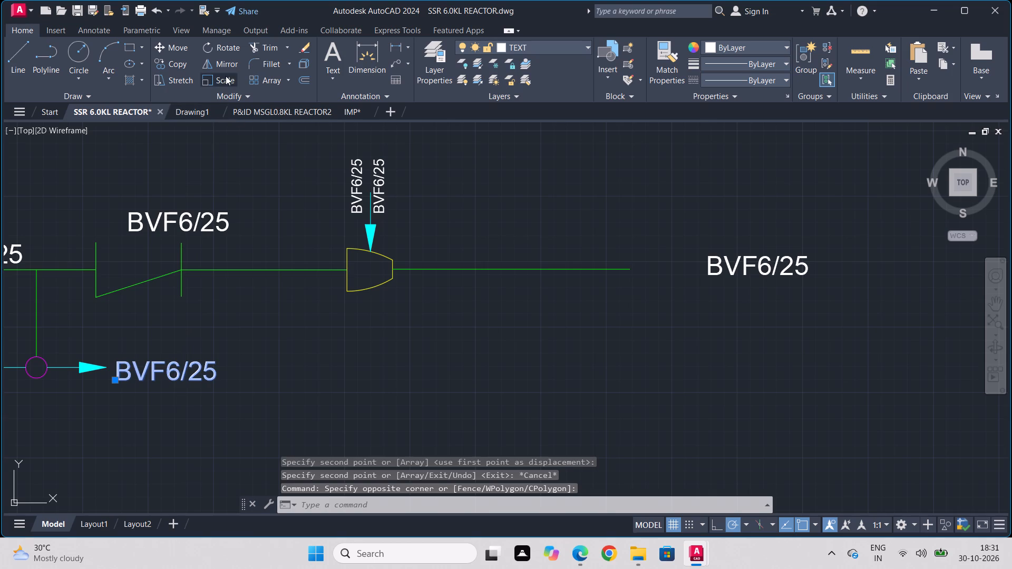
click(209, 384)
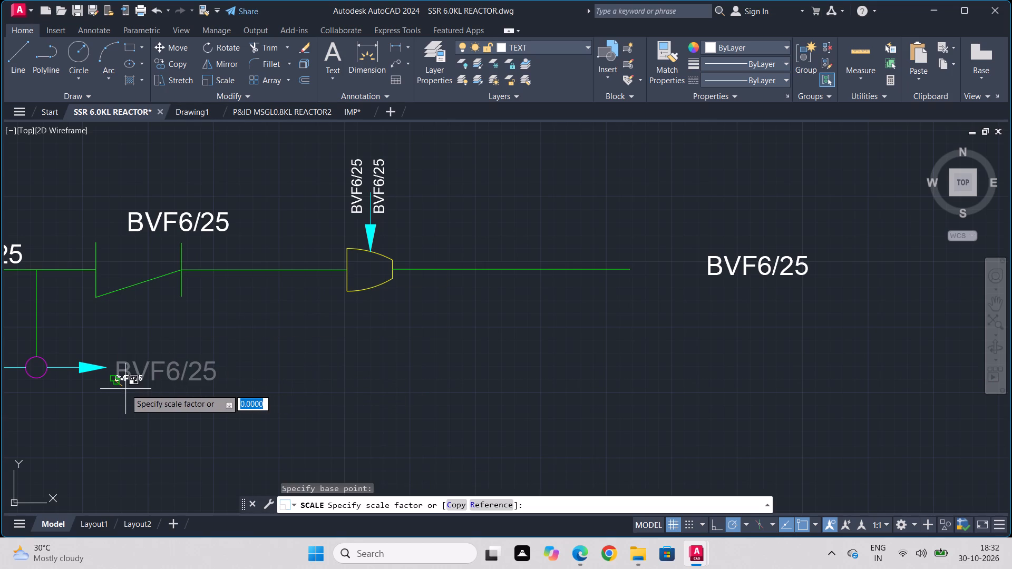
click(125, 389)
click(124, 371)
Move the small BVF6/25 label slightly up so it sits level with the tip of the magenta circle's cyan arrow.
drag(147, 365, 143, 372)
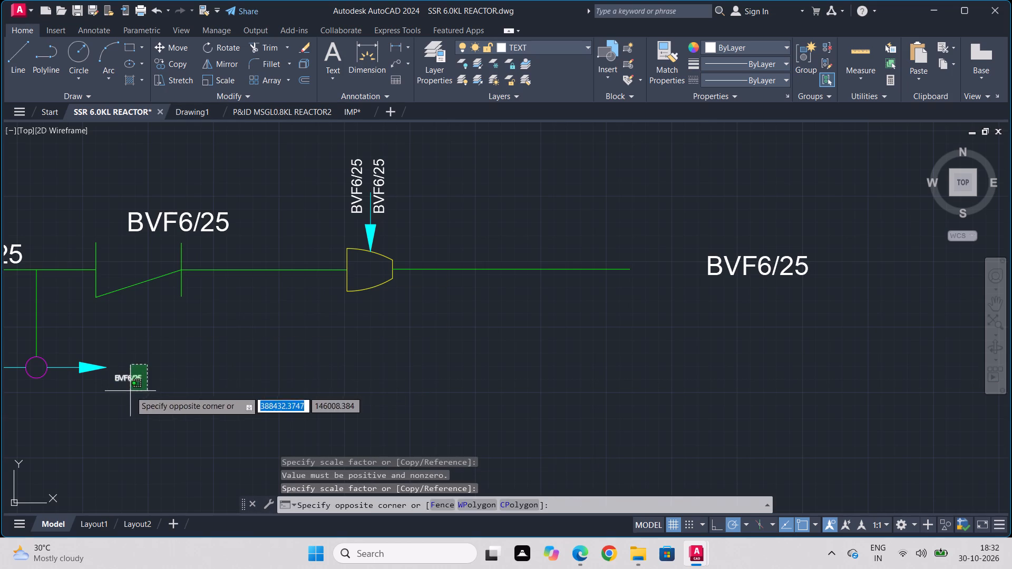
click(130, 391)
click(180, 51)
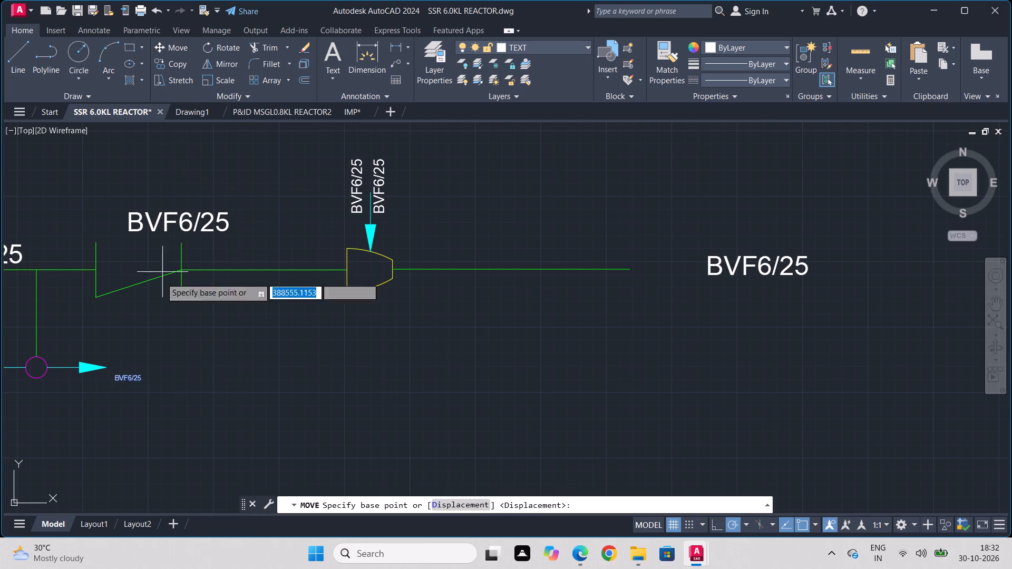
click(124, 379)
click(116, 367)
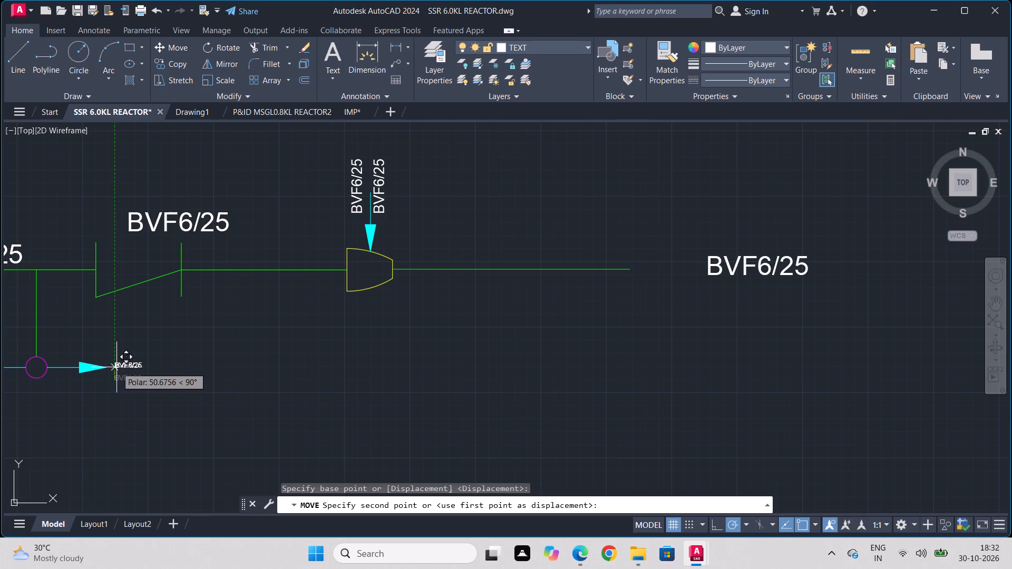
click(117, 364)
Copy the small BVF6/25 label to just beyond the tip of the magenta circle's opposite arrow, which points toward the ball valve.
click(163, 58)
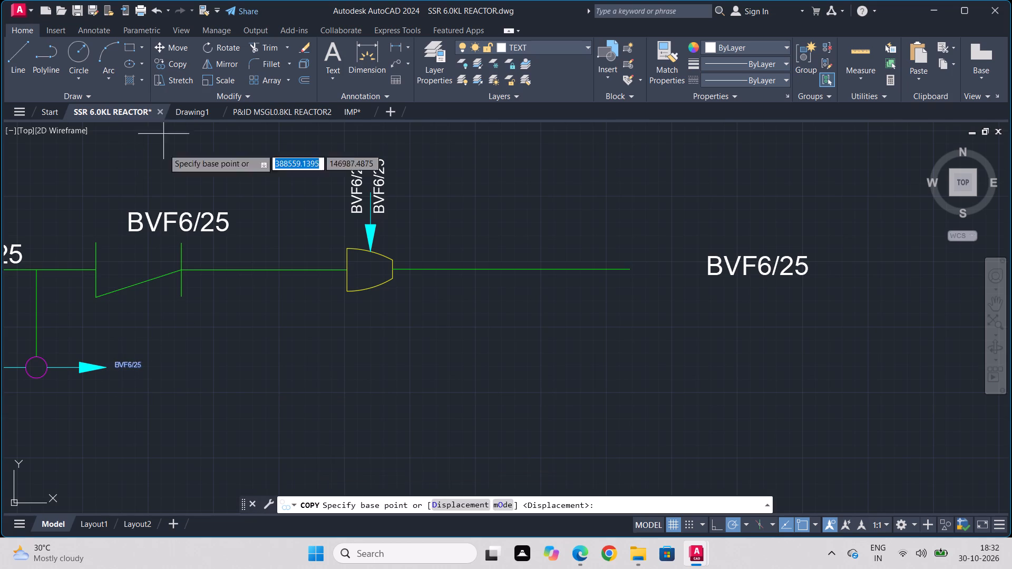
click(130, 367)
scroll(197, 385, down, 1)
middle_drag(197, 385, 486, 343)
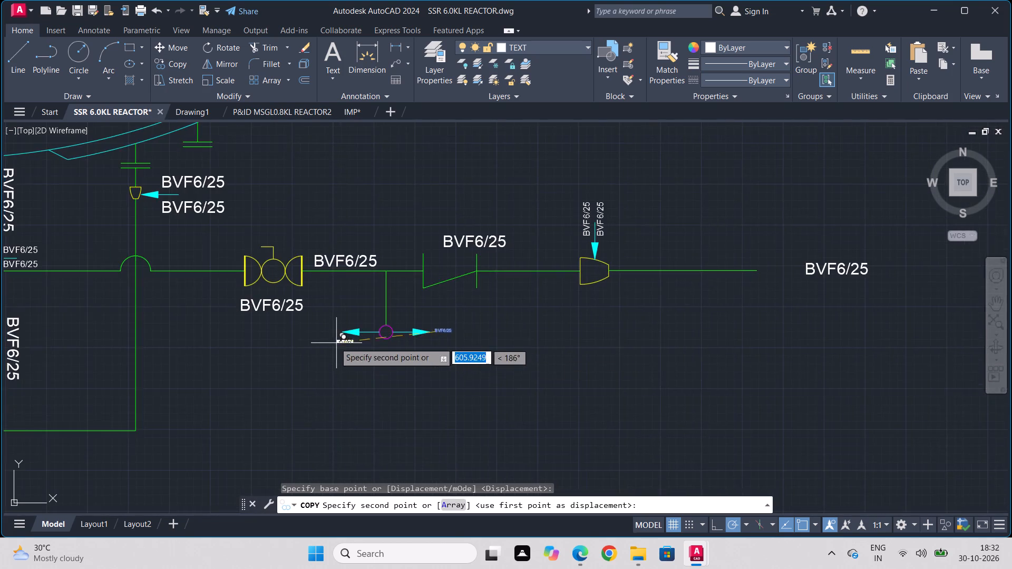
scroll(327, 339, up, 3)
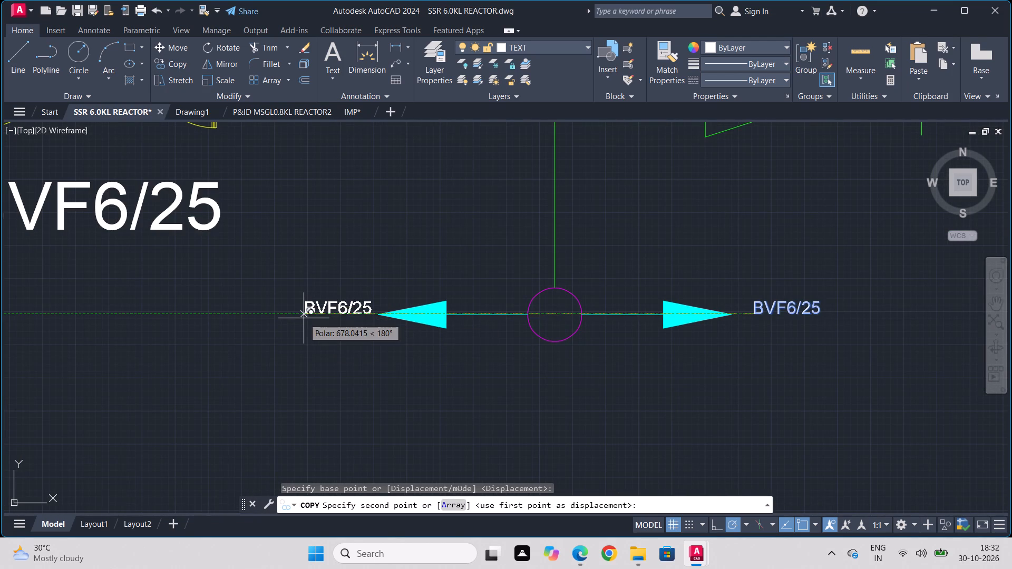
click(304, 318)
key(Escape)
scroll(316, 341, down, 2)
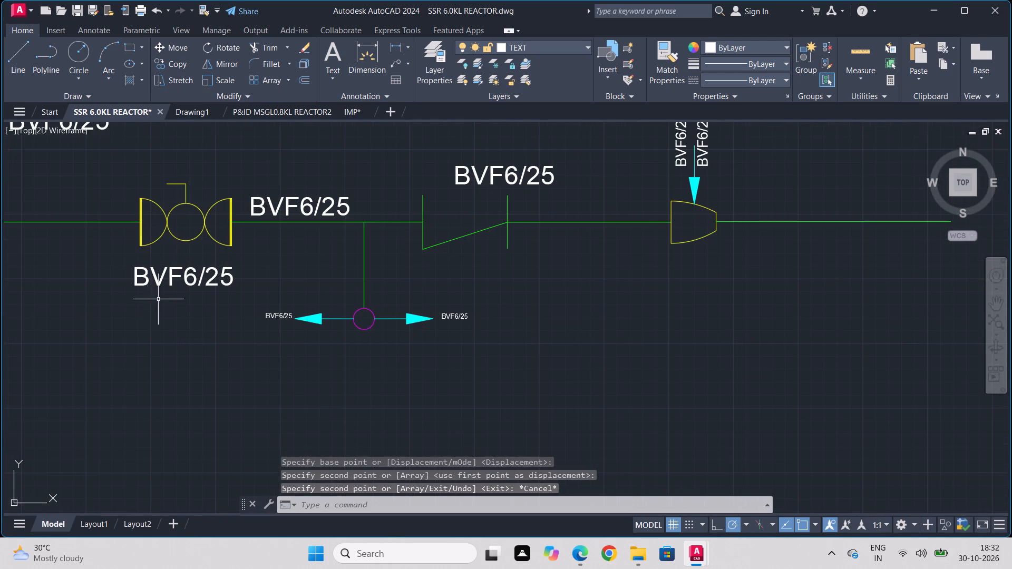
Change the vertical label beside the outlet stack's upper valve to BVF6/80.
scroll(145, 297, down, 1)
middle_drag(144, 297, 577, 370)
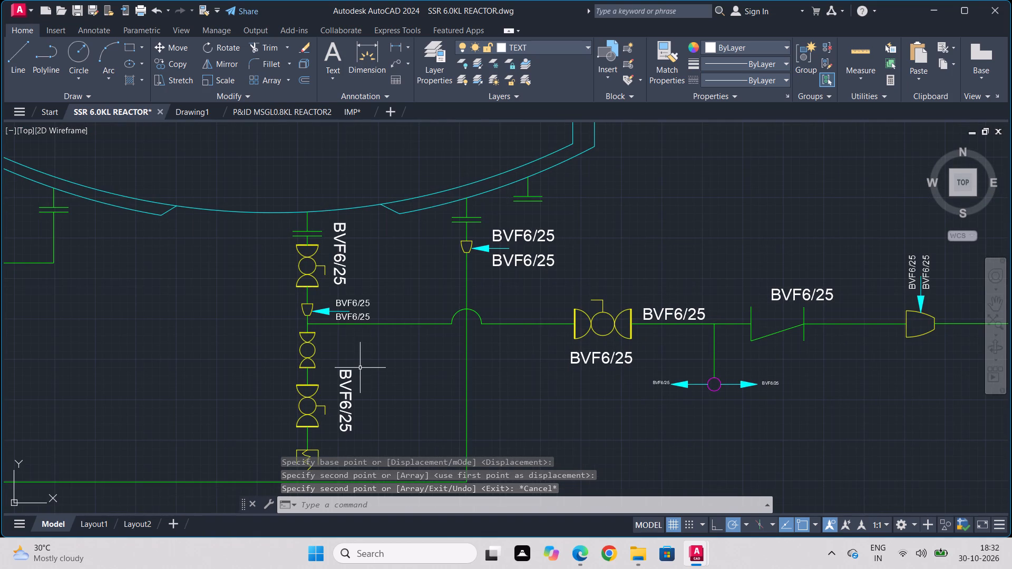
middle_drag(361, 366, 491, 359)
scroll(455, 266, up, 2)
click(485, 240)
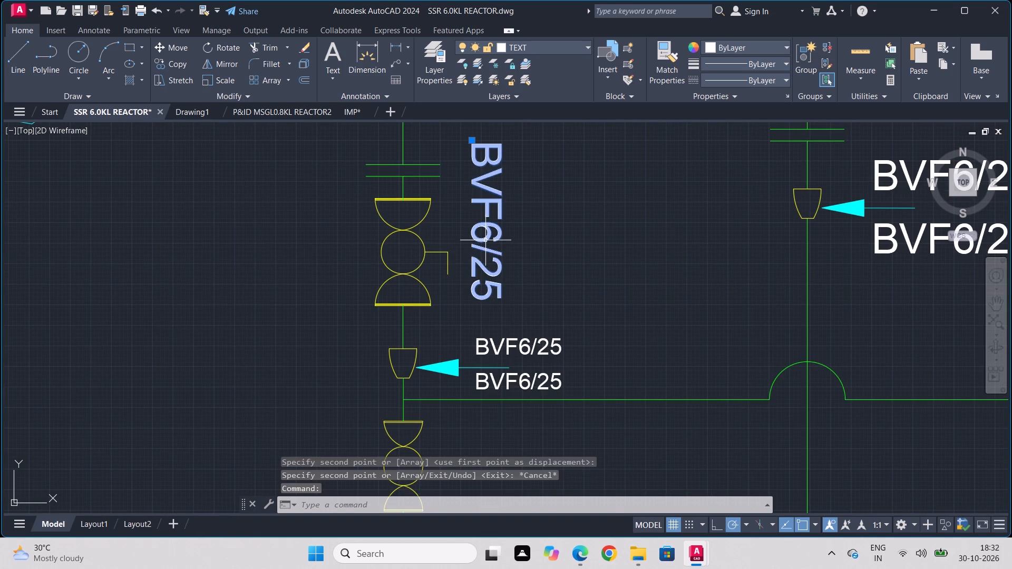
right_click(485, 240)
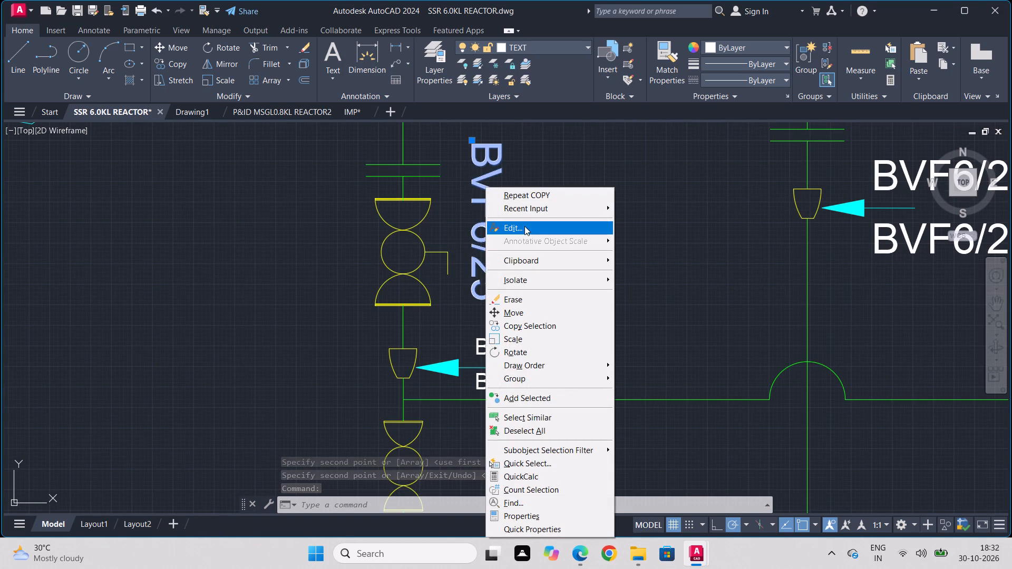
click(524, 226)
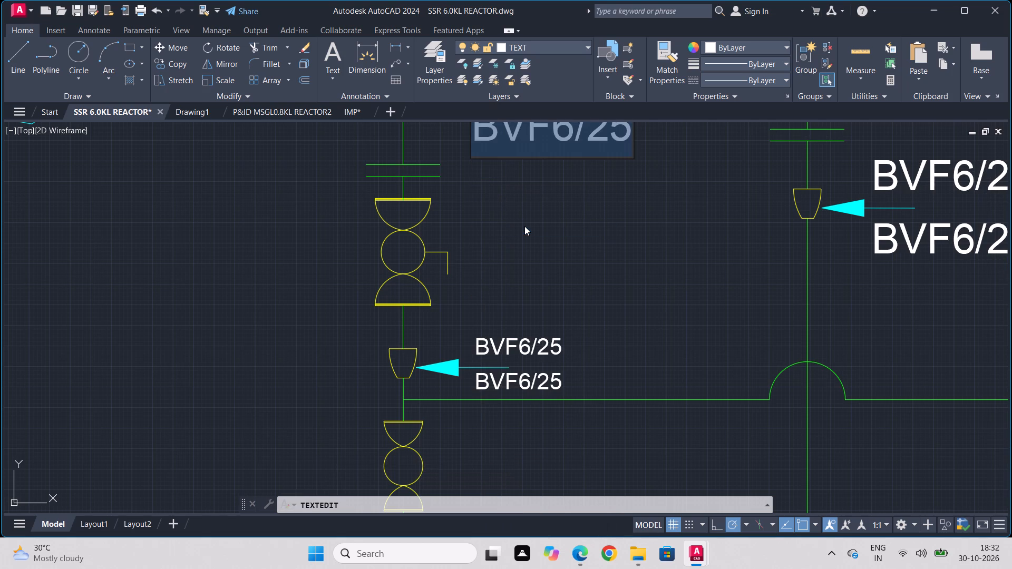
text(BVF6/80)
key(Return)
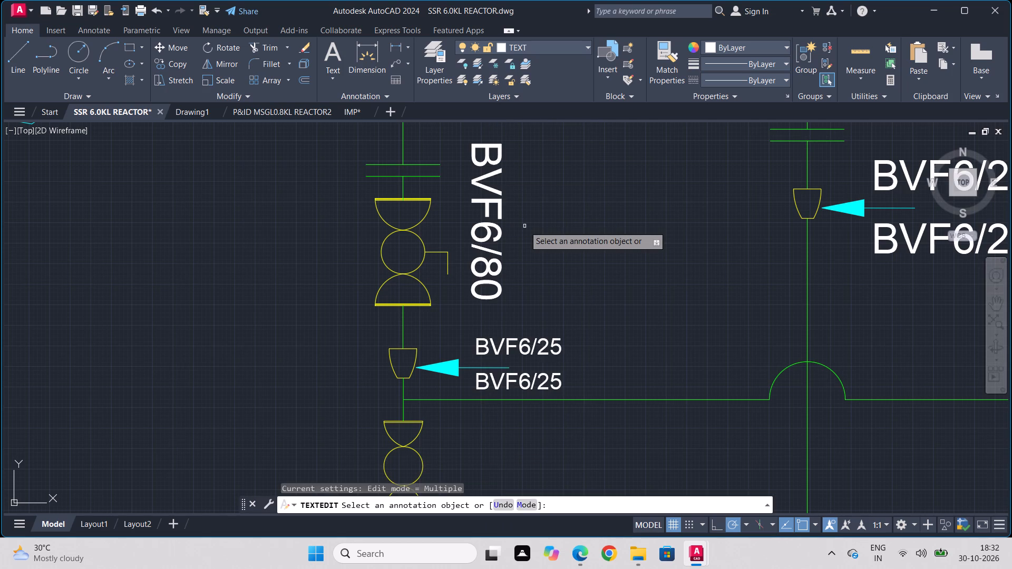
Change the two labels at the outlet stack's reducer arrow to CON,RED above the arrow line and 50(E) below it.
click(490, 347)
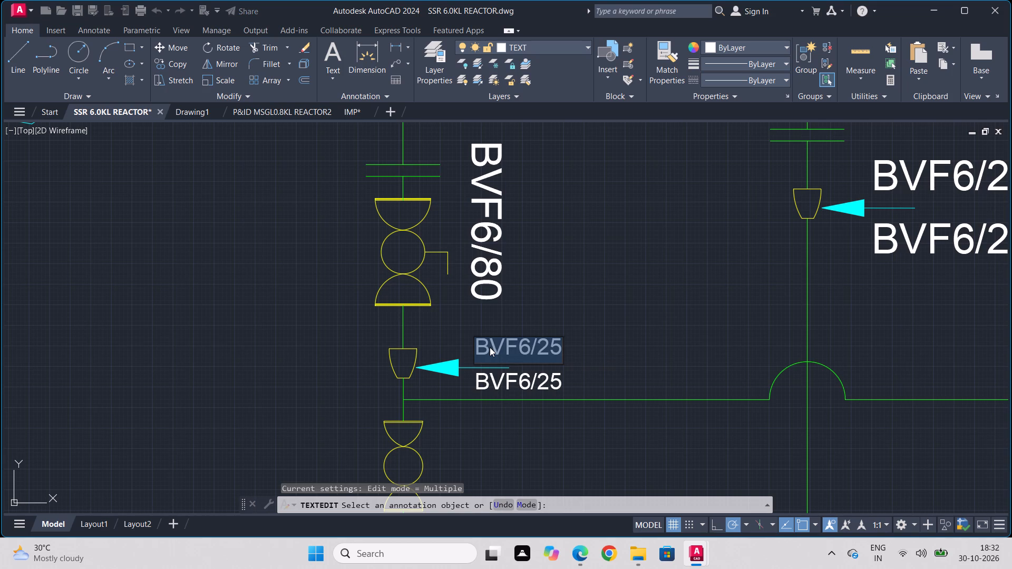
text(CON,RED)
key(Return)
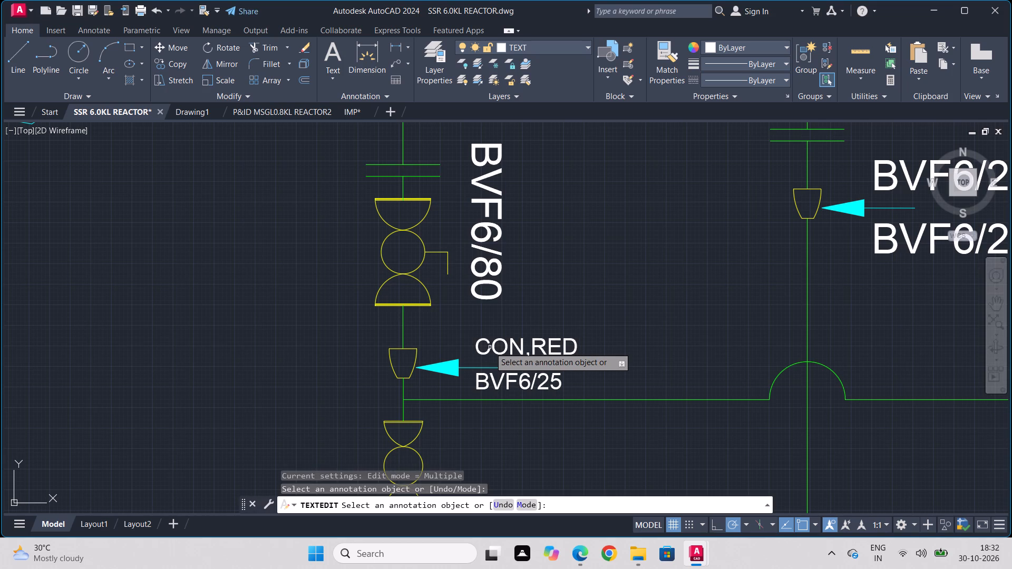
click(484, 384)
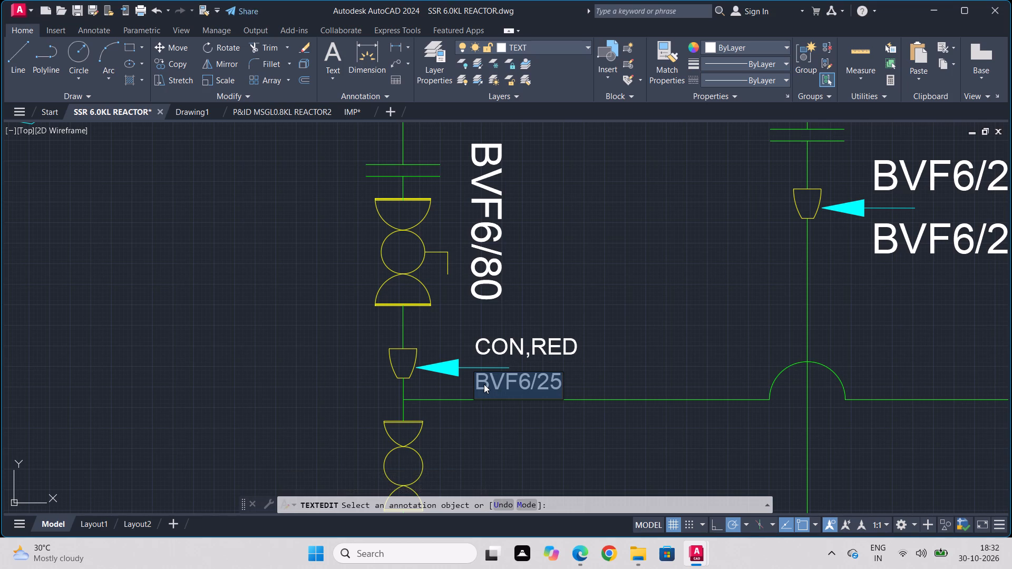
text(50)
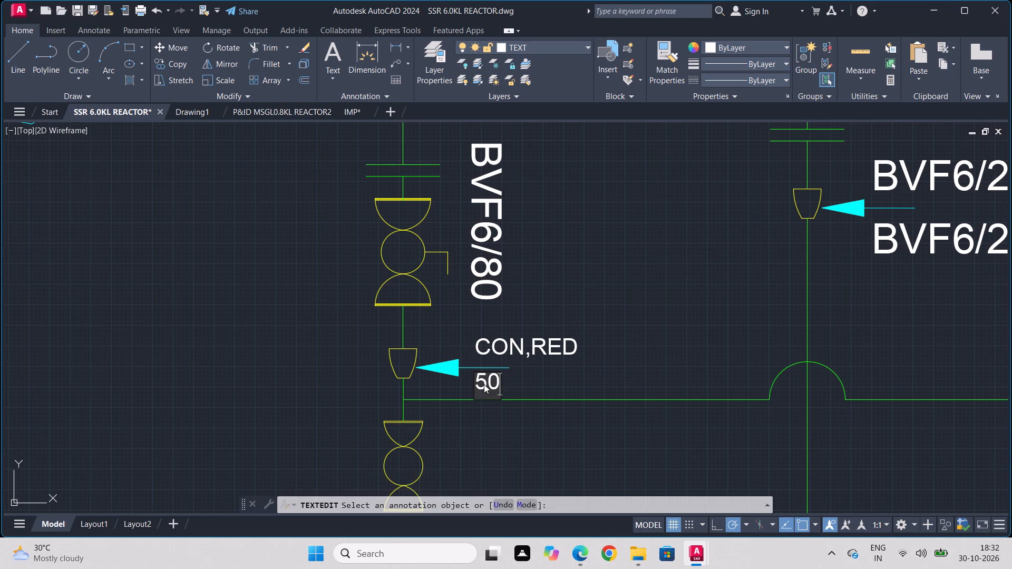
key(shift+parenleft)
text(E))
key(Return)
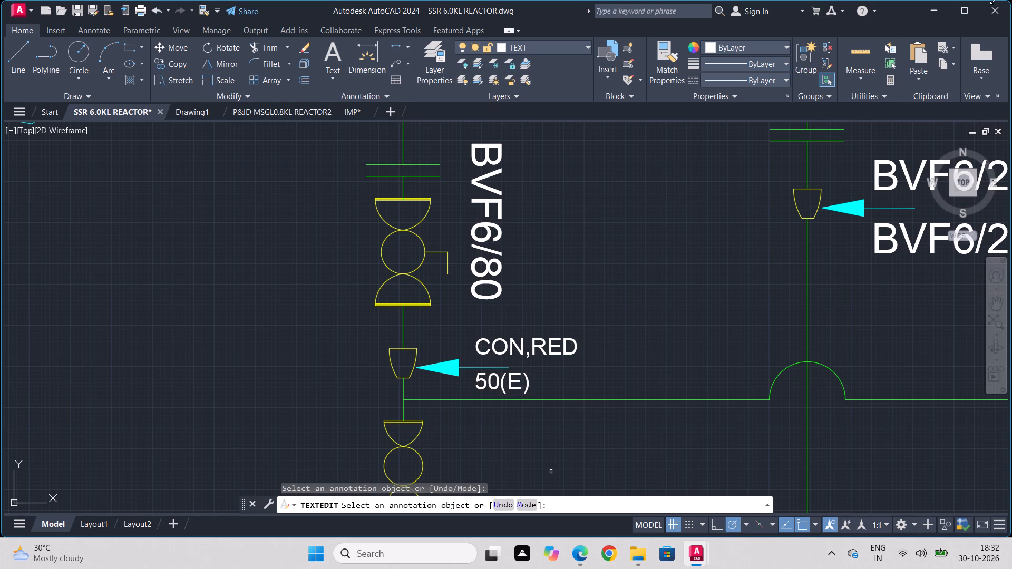
Change the vertical label beside the outlet stack's lower valve to BVF6/50.
middle_drag(977, 0, 911, 0)
scroll(911, 0, down, 1)
scroll(834, 0, down, 2)
scroll(586, 351, down, 1)
middle_drag(582, 352, 582, 140)
click(534, 300)
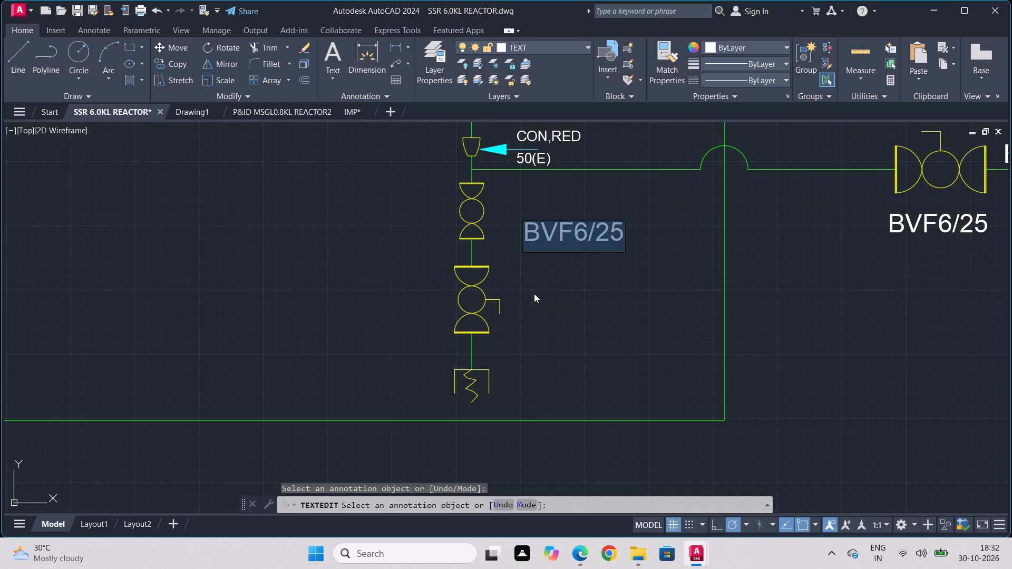
text(BVF6/)
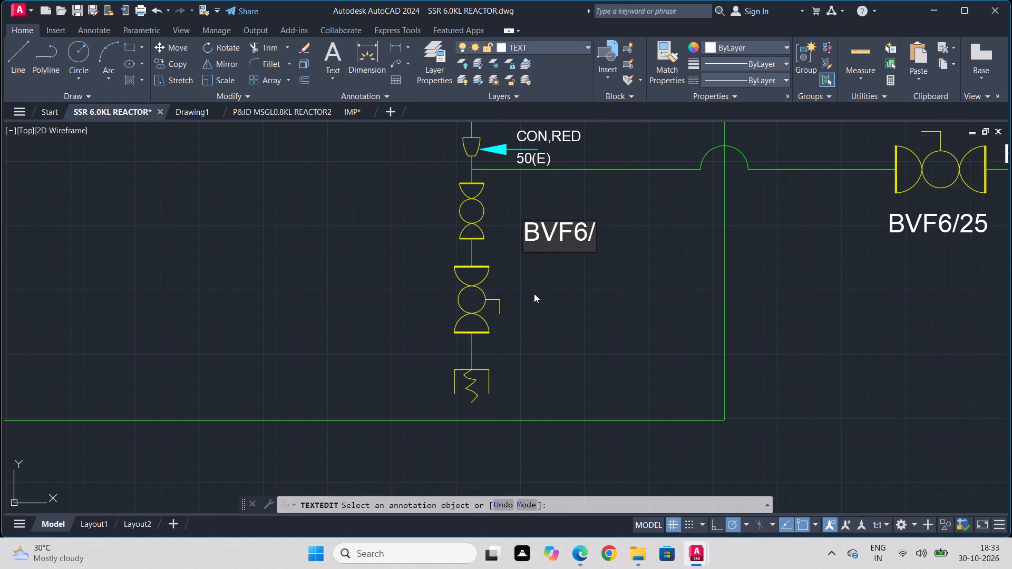
text(50)
key(Return)
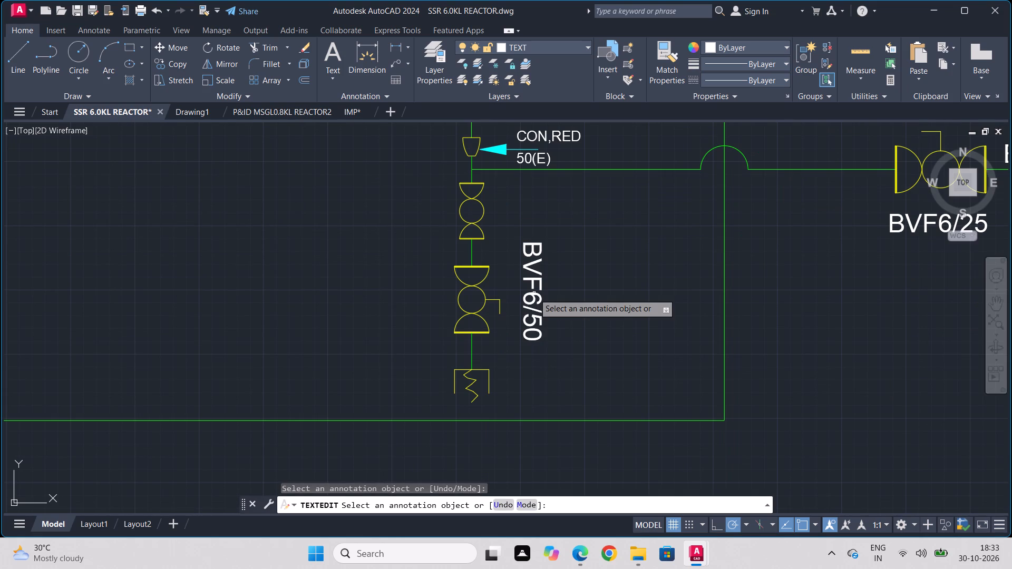
Change the upper label at the reducer arrow on the neighbouring vertical line to CON RED.
middle_drag(724, 273, 619, 267)
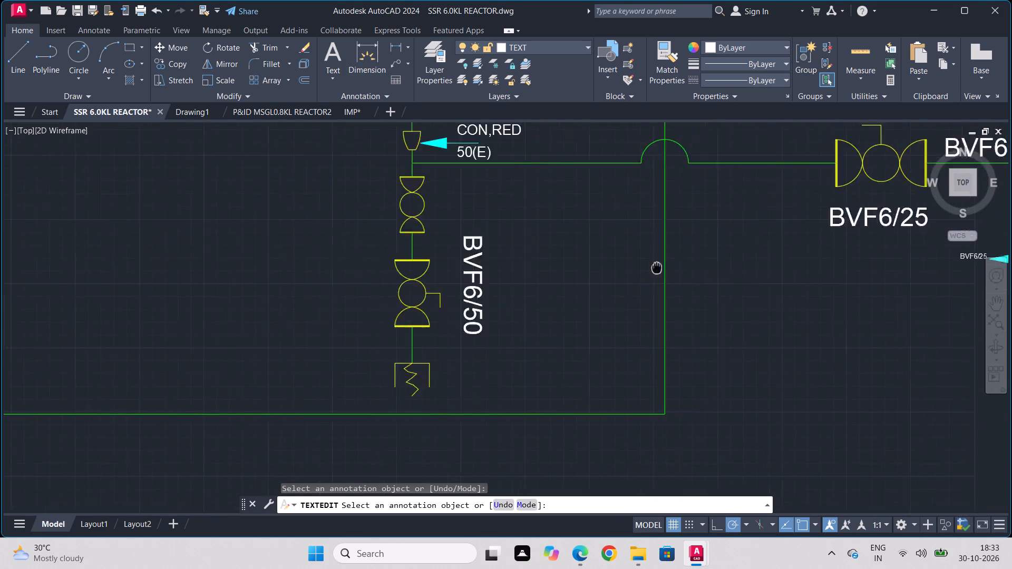
middle_drag(619, 267, 389, 270)
scroll(389, 270, down, 1)
middle_drag(449, 168, 447, 215)
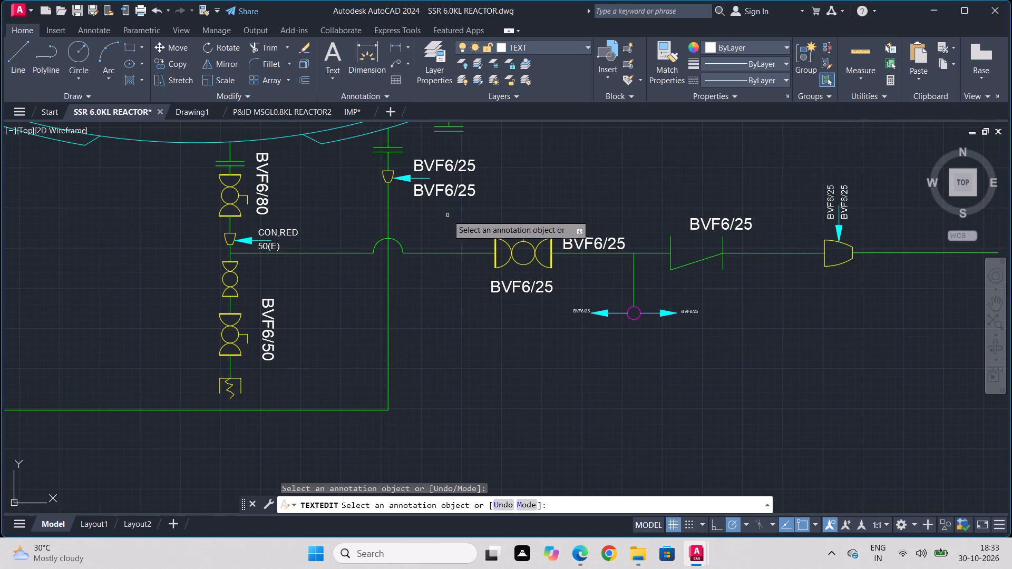
scroll(444, 180, up, 2)
click(450, 154)
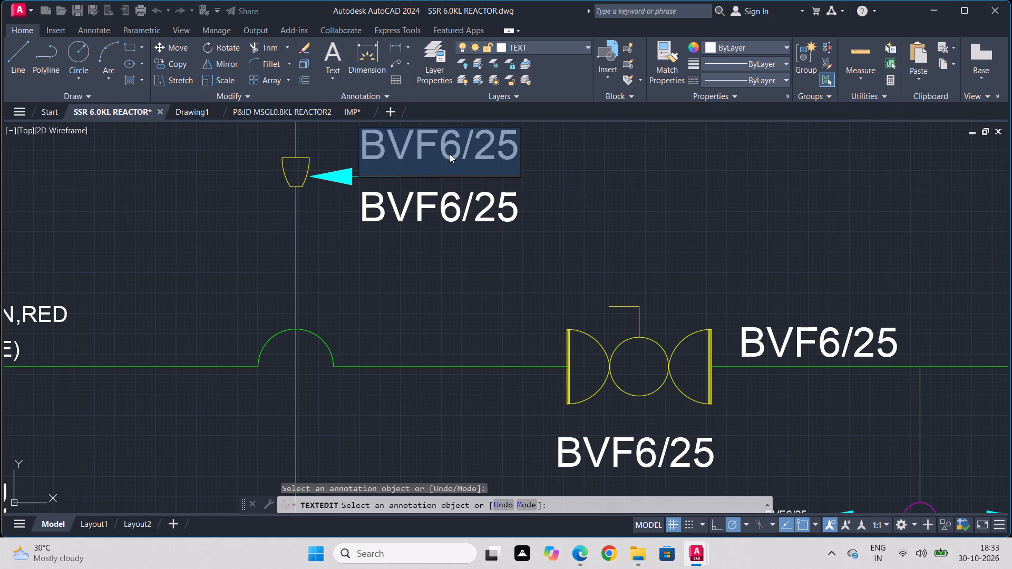
text(CON)
key(space)
text(RED)
key(Return)
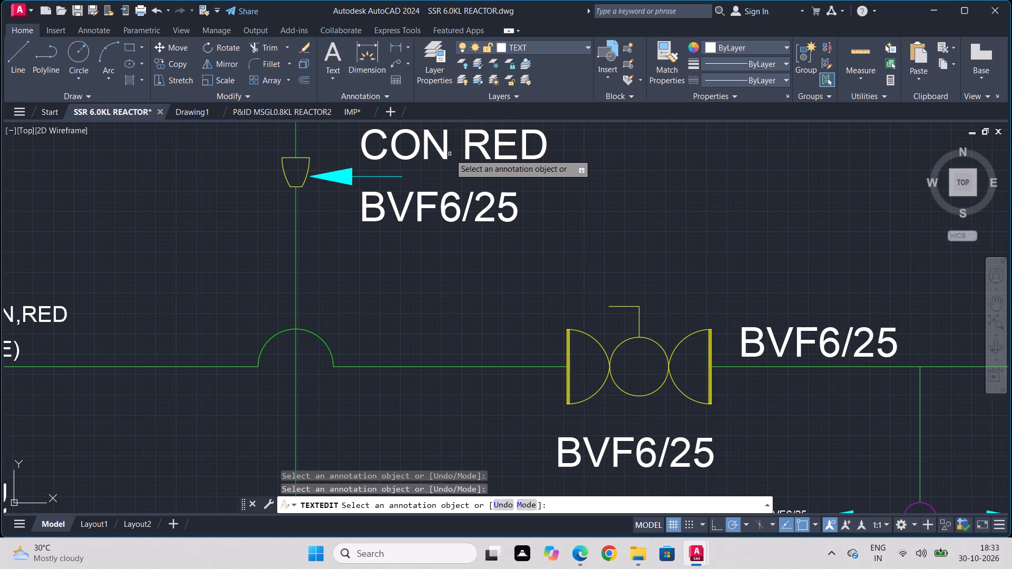
Change the label below the CON RED arrow to 40 X 20(MS1).
click(426, 203)
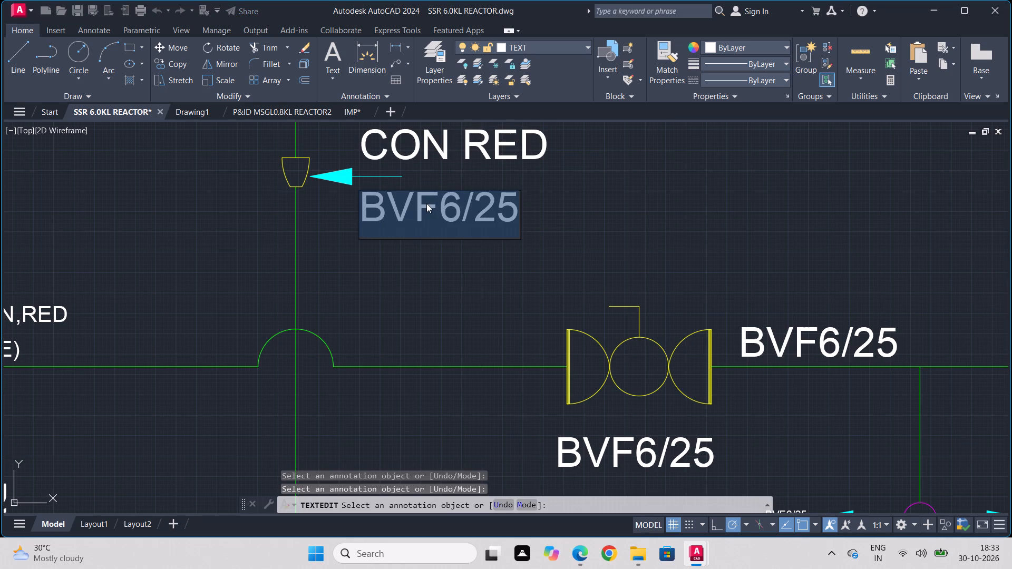
text(40)
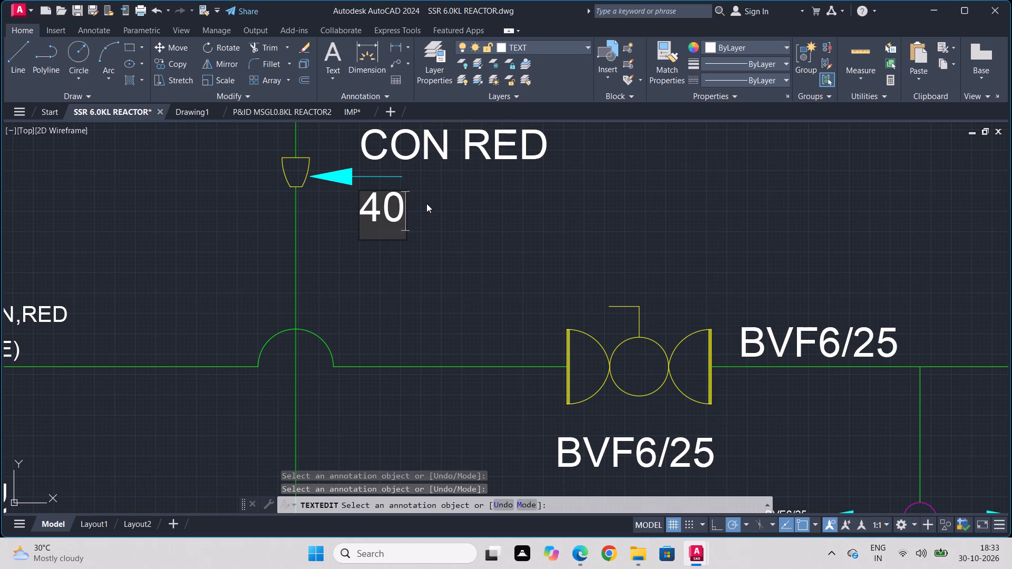
key(space)
text(X)
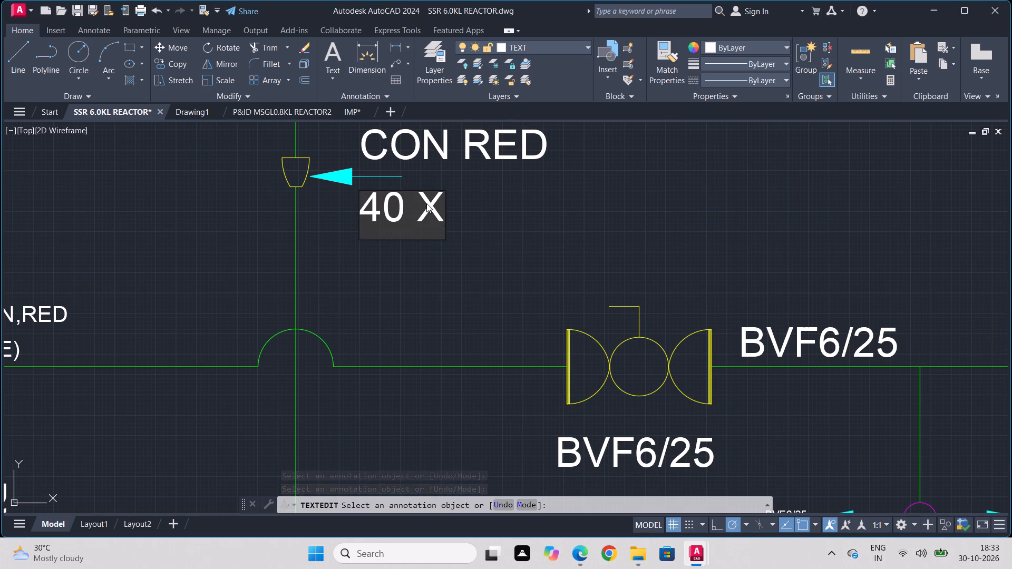
key(space)
text(20)
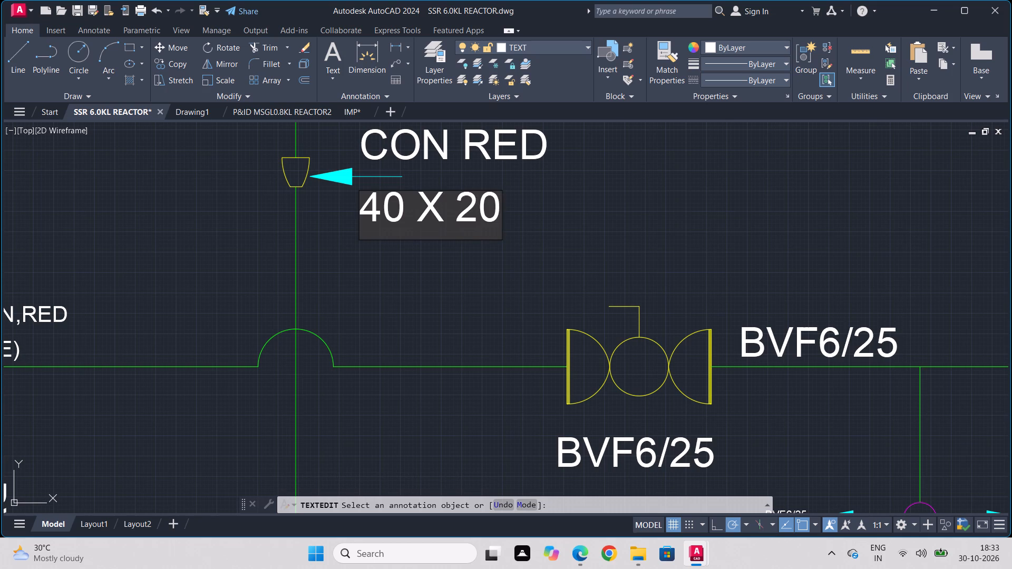
key(shift+parenleft)
text(MS1)
key(shift+parenright)
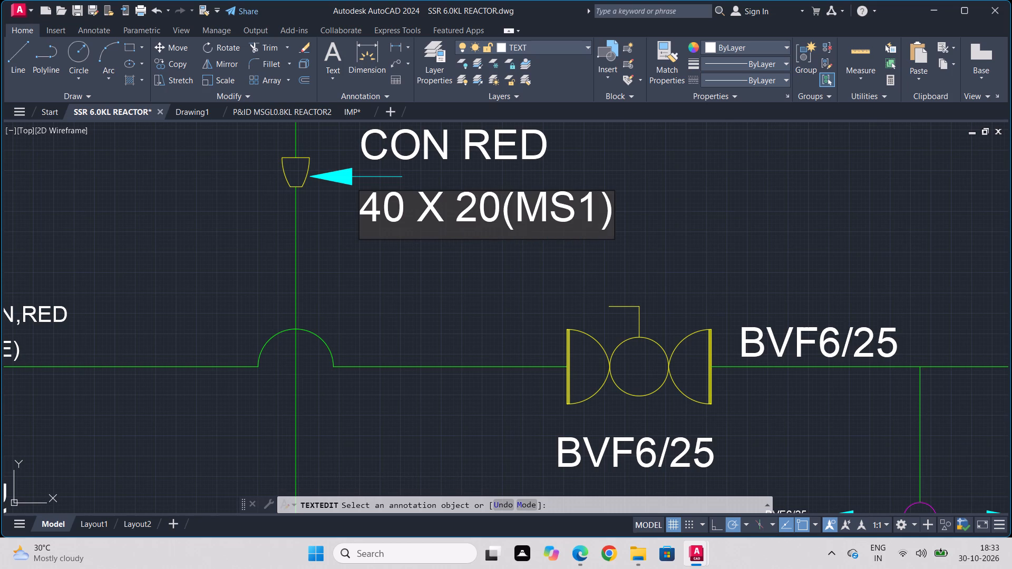
key(Return)
Change the label below the ball valve on the horizontal branch line to BVF6/15.
scroll(428, 205, down, 1)
middle_drag(432, 207, 430, 203)
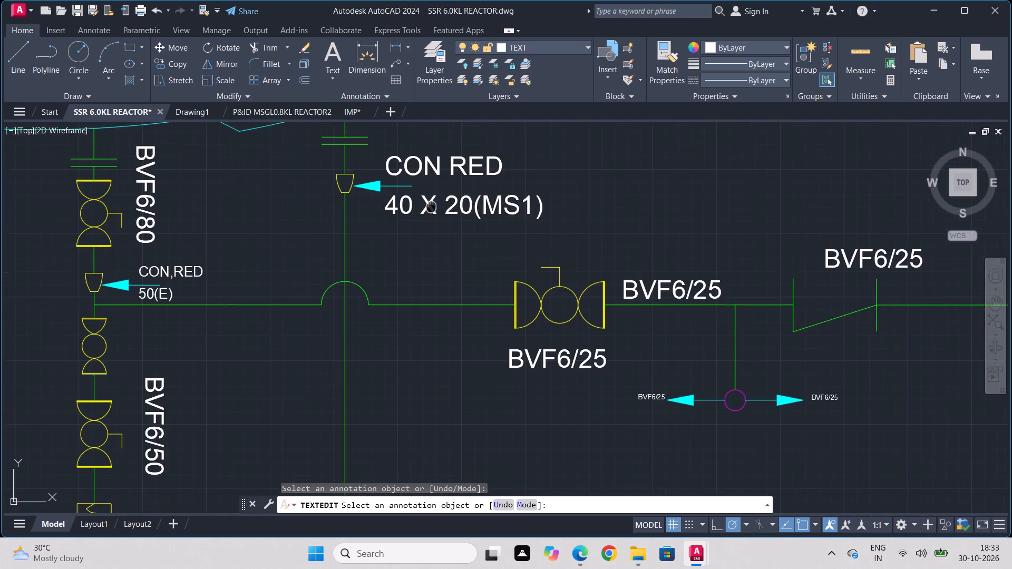
middle_drag(430, 203, 405, 116)
click(497, 269)
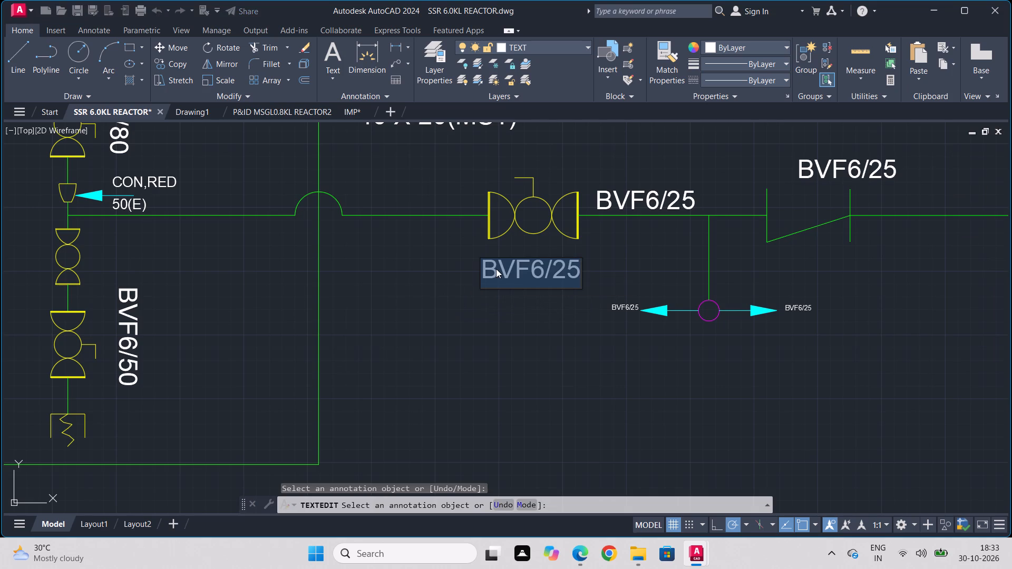
text(BVDF)
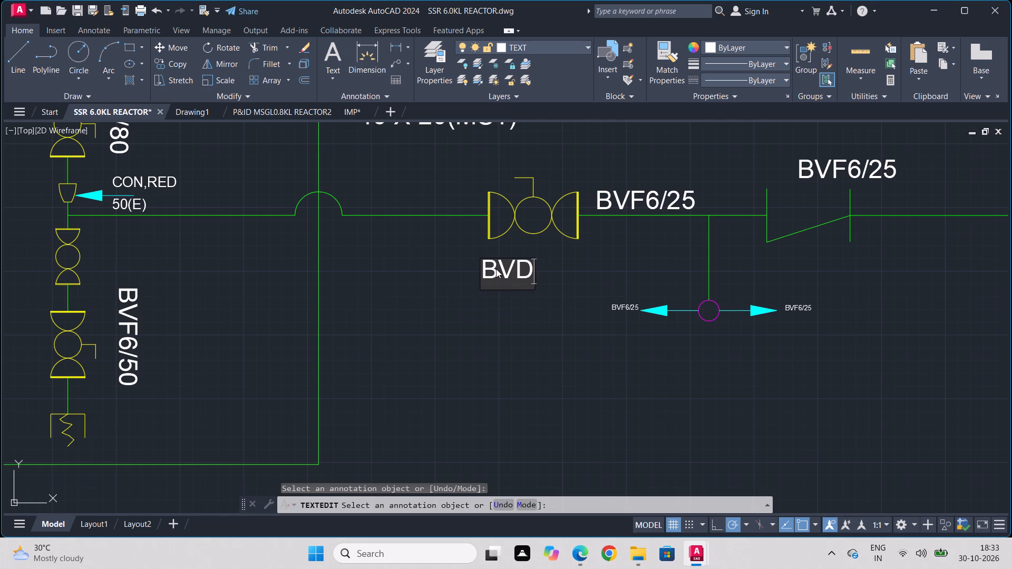
key(BackSpace)
key(BackSpace)
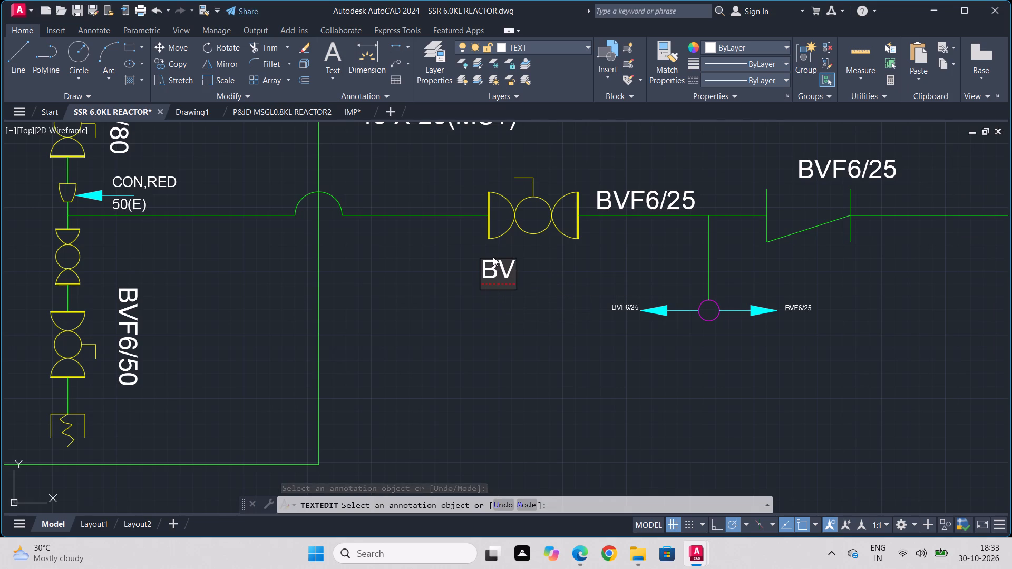
key(f)
key(6)
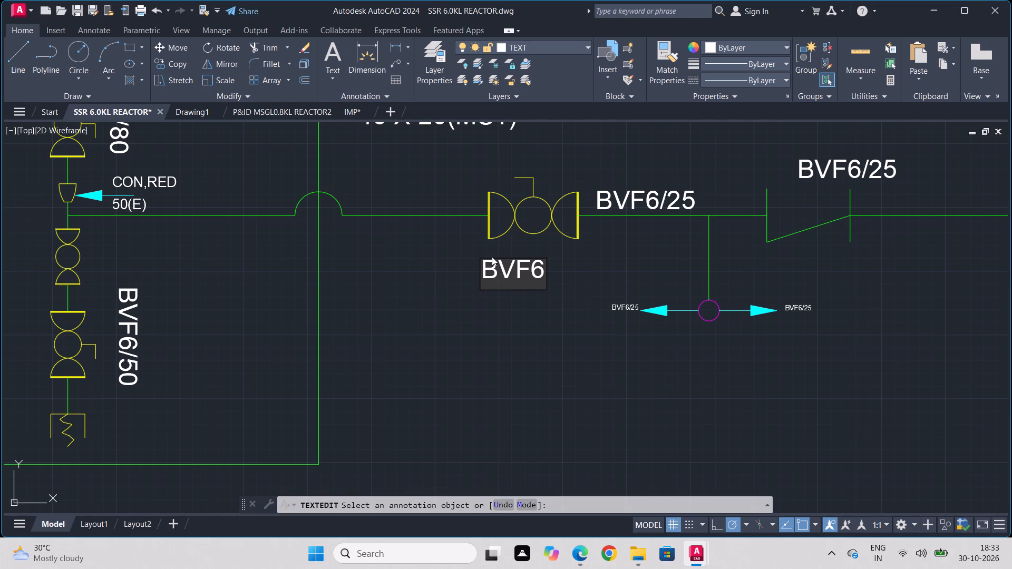
text(/15)
key(Return)
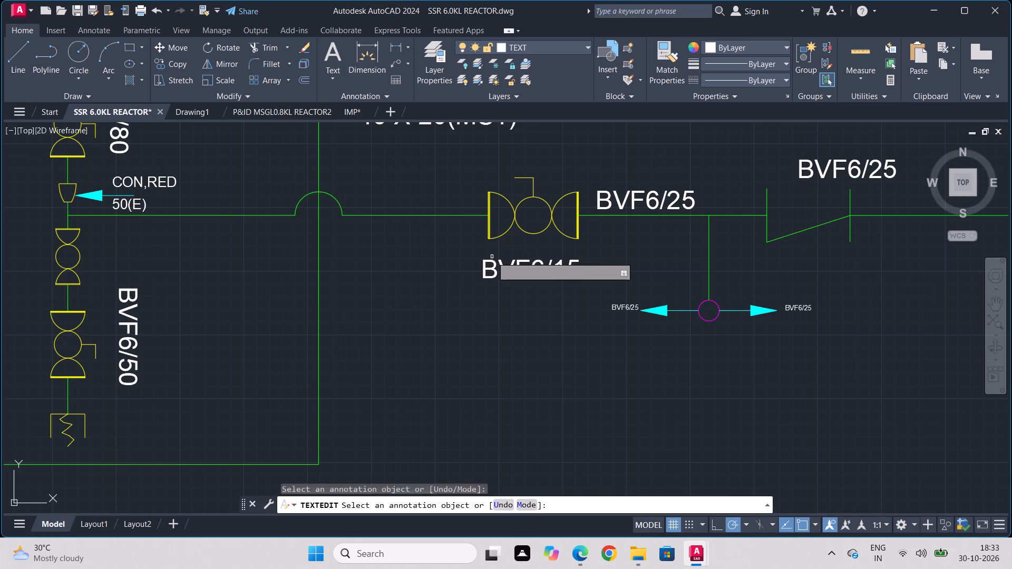
Change the label above the line, just after the horizontal branch's ball valve, to S6/25.
click(603, 198)
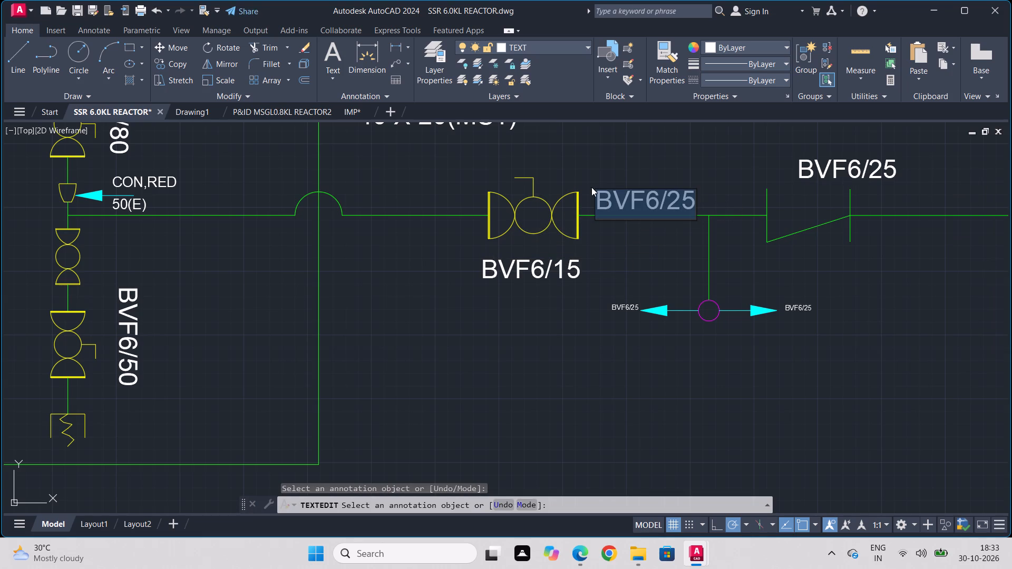
key(s)
text(6/)
text(25)
key(Return)
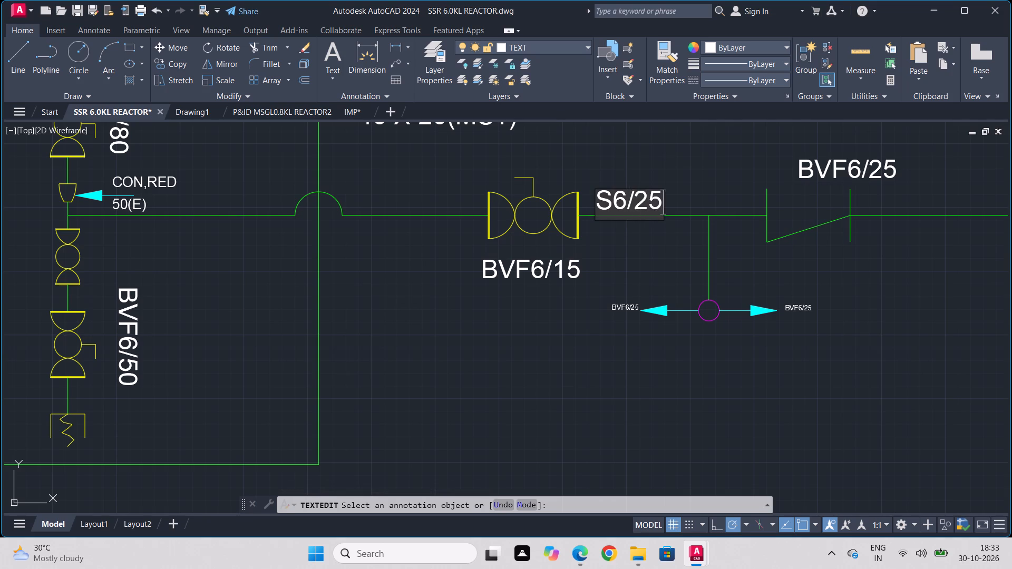
Change the small labels at the two arrows beside the magenta circle to S6 on the ball-valve side and S4 on the other.
click(618, 305)
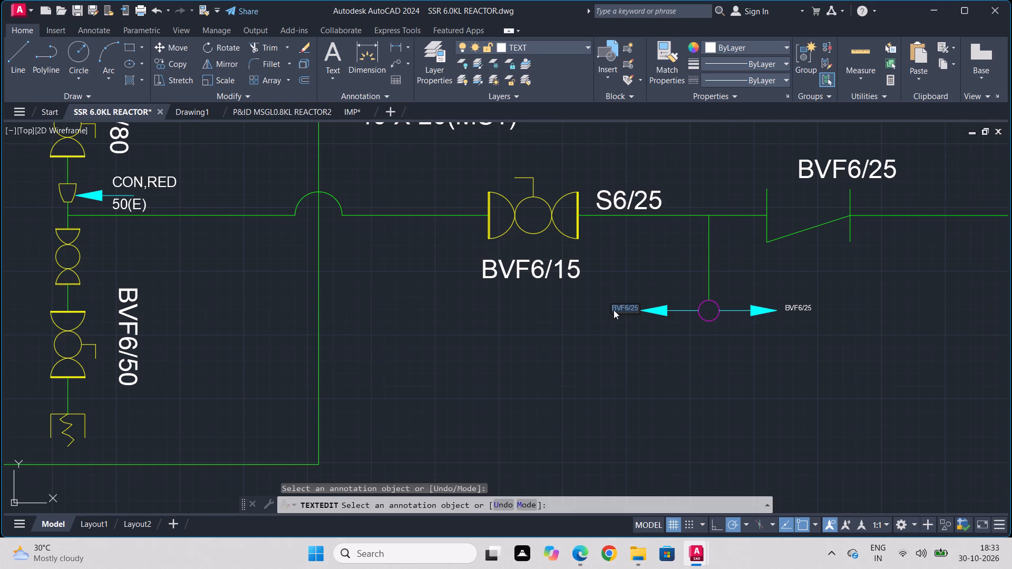
text(S6)
key(Return)
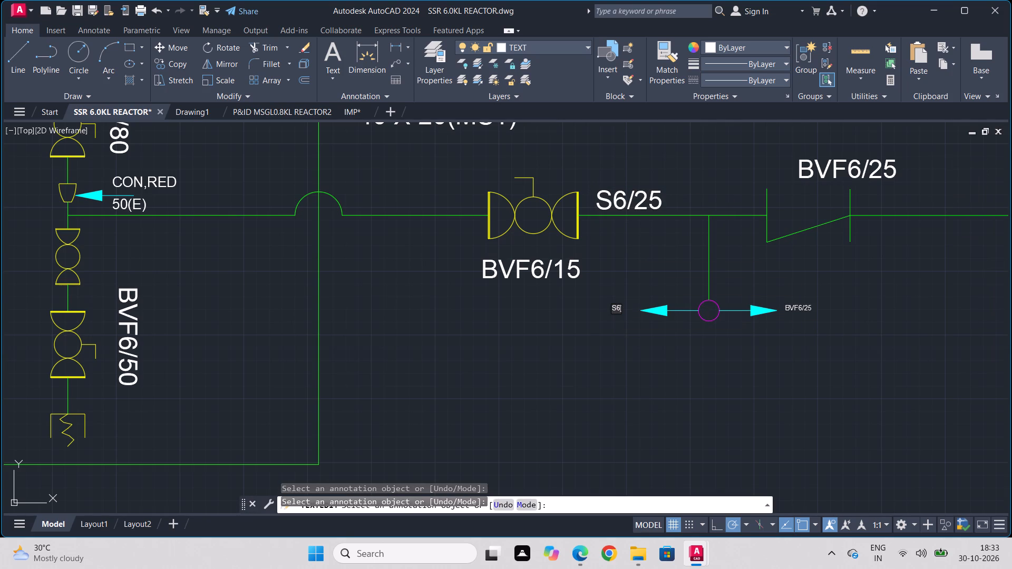
click(803, 311)
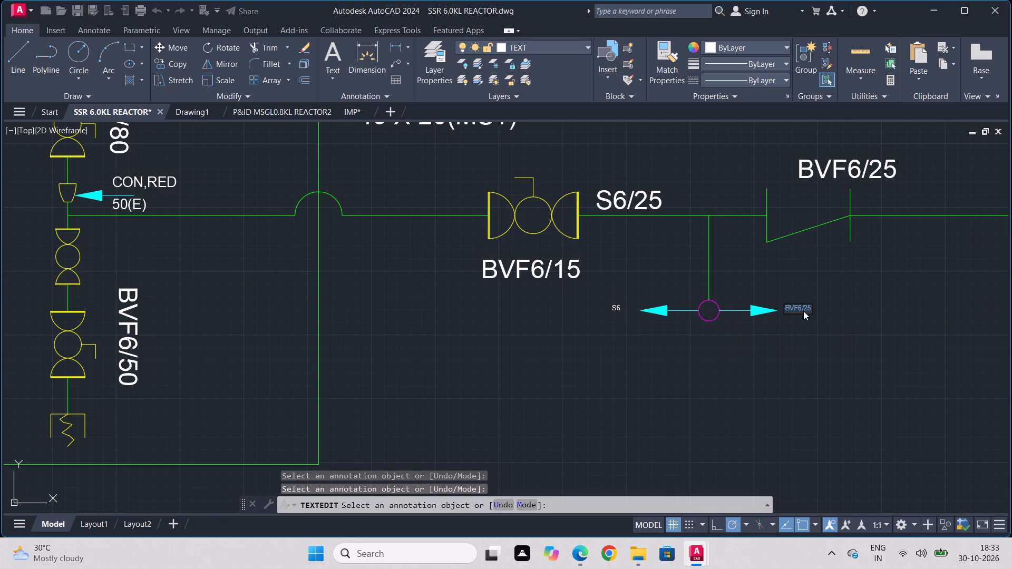
text(S4)
key(Return)
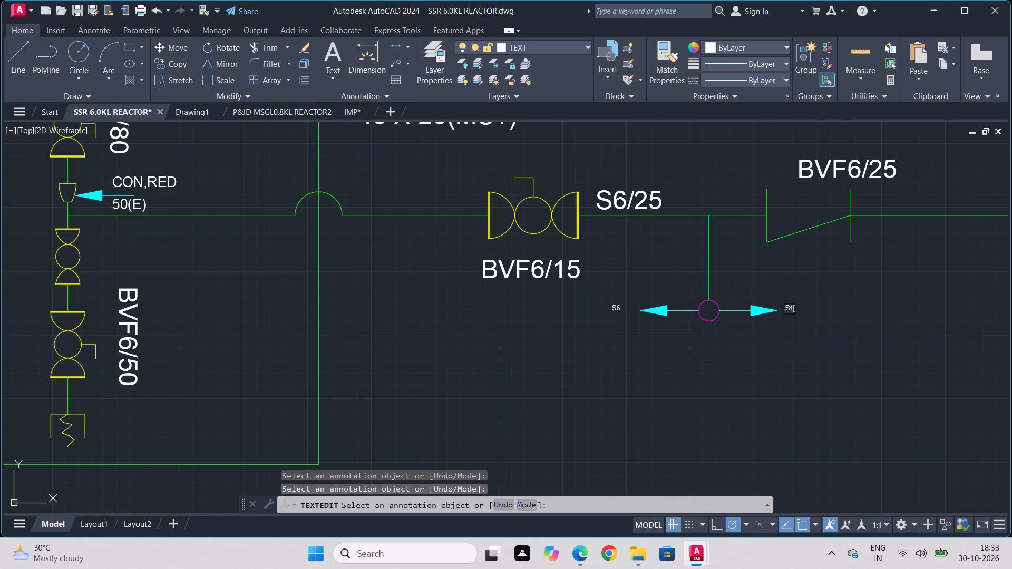
Change the label above the non-return valve on the horizontal branch to RVF4/15.
click(834, 171)
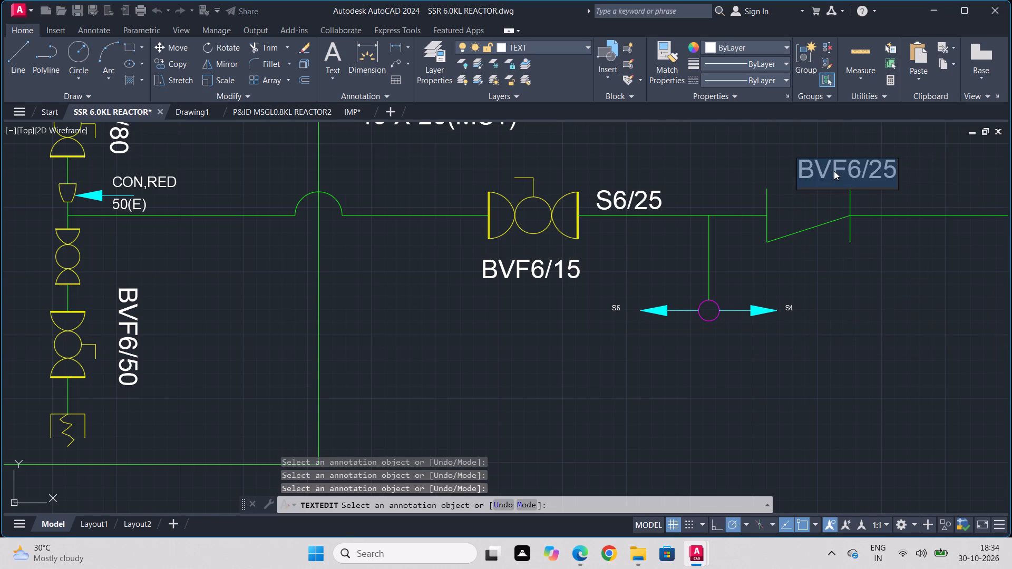
key(r)
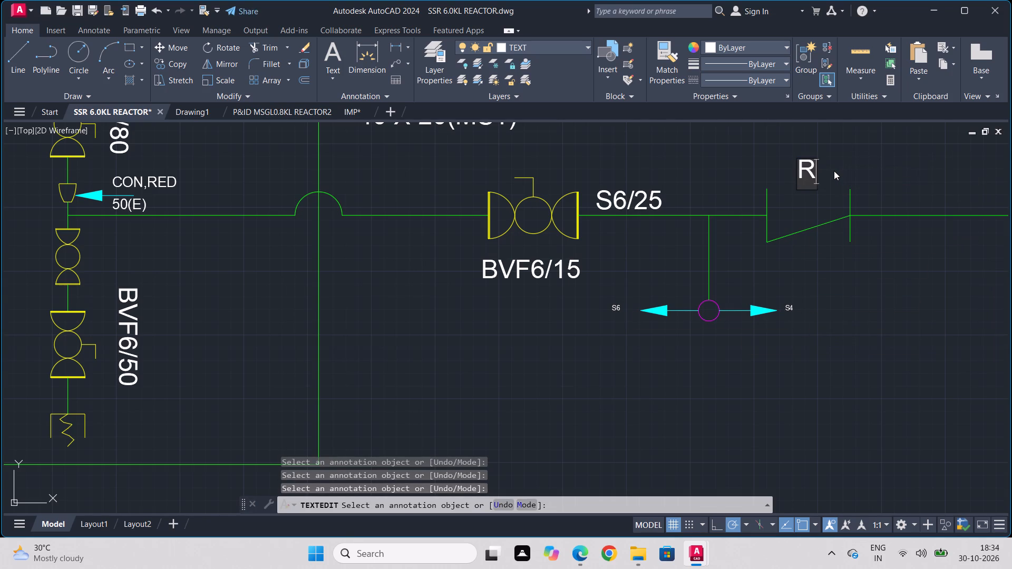
text(VF)
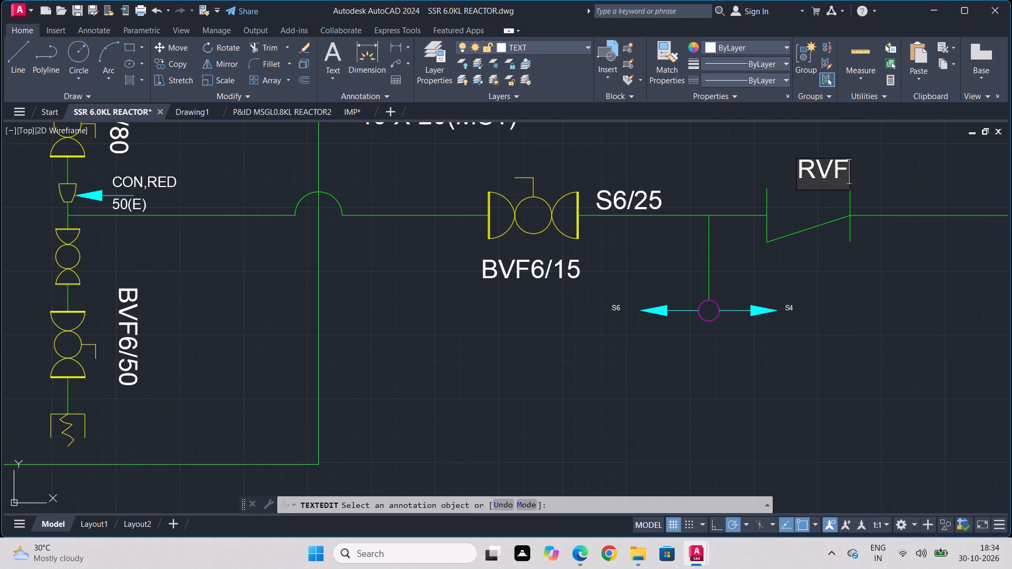
text(4/15)
key(Return)
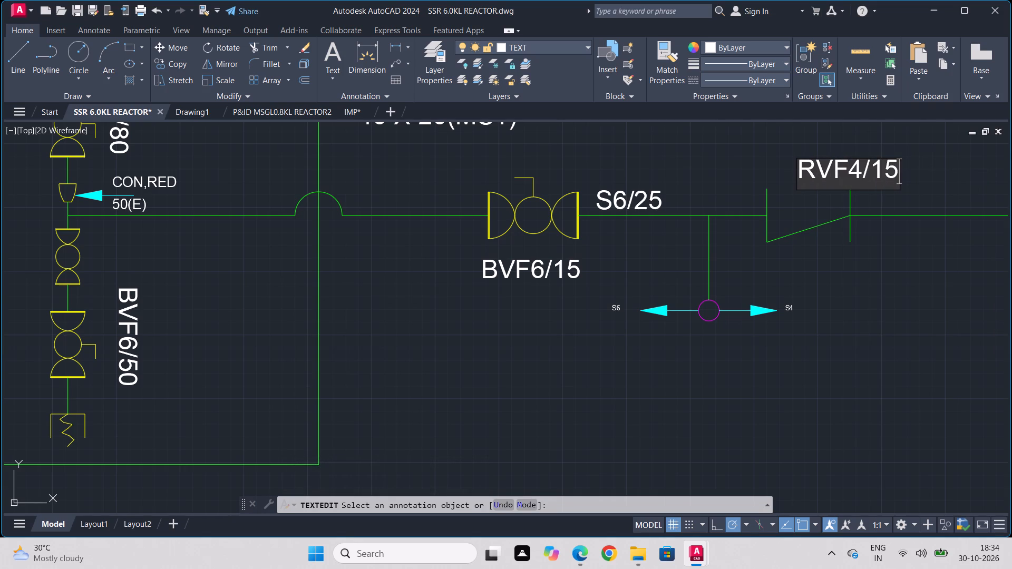
Change the first vertical label at the horizontal branch's reducer arrow to CON.RED.
scroll(860, 140, down, 1)
middle_drag(862, 160, 714, 198)
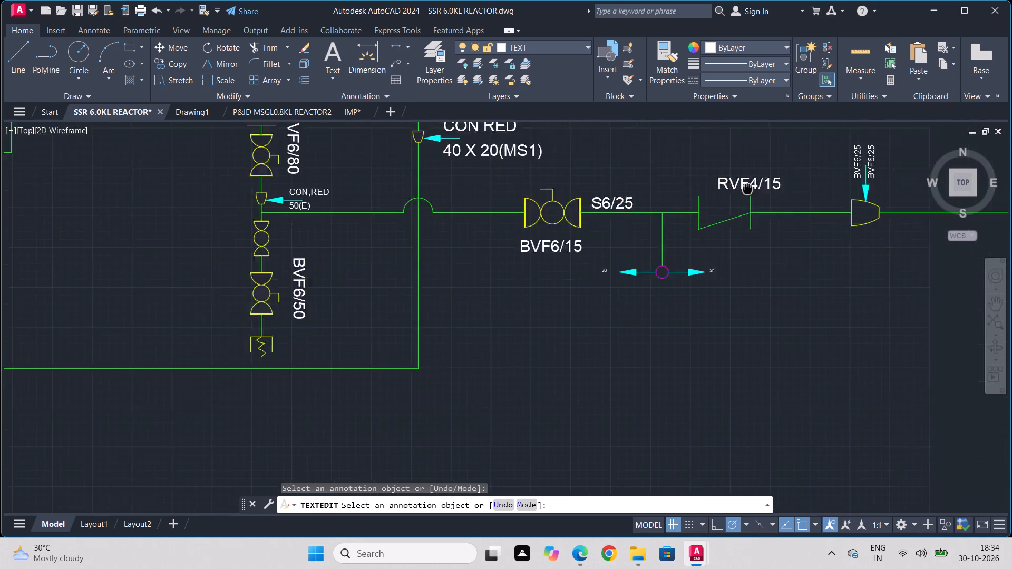
middle_drag(714, 198, 658, 212)
scroll(658, 212, down, 1)
scroll(713, 195, up, 3)
click(726, 201)
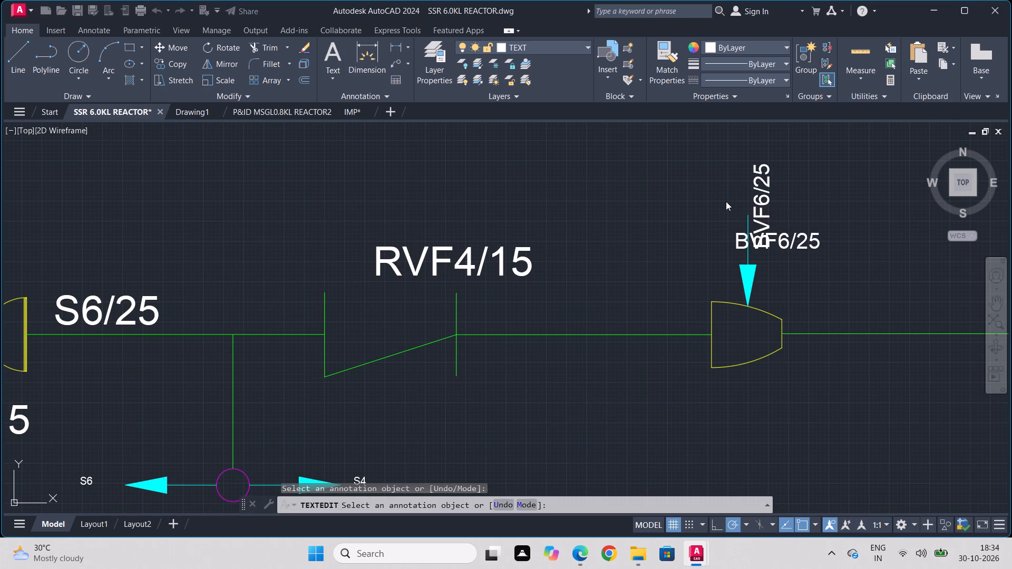
text(CON.RED)
key(Return)
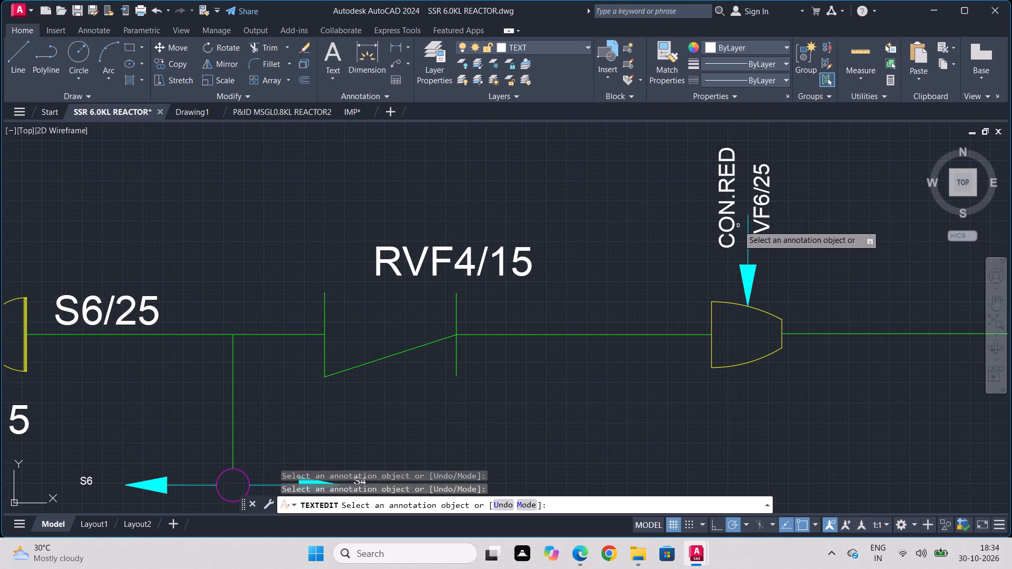
Change the second vertical label at the horizontal branch's reducer arrow to TANK.
click(755, 201)
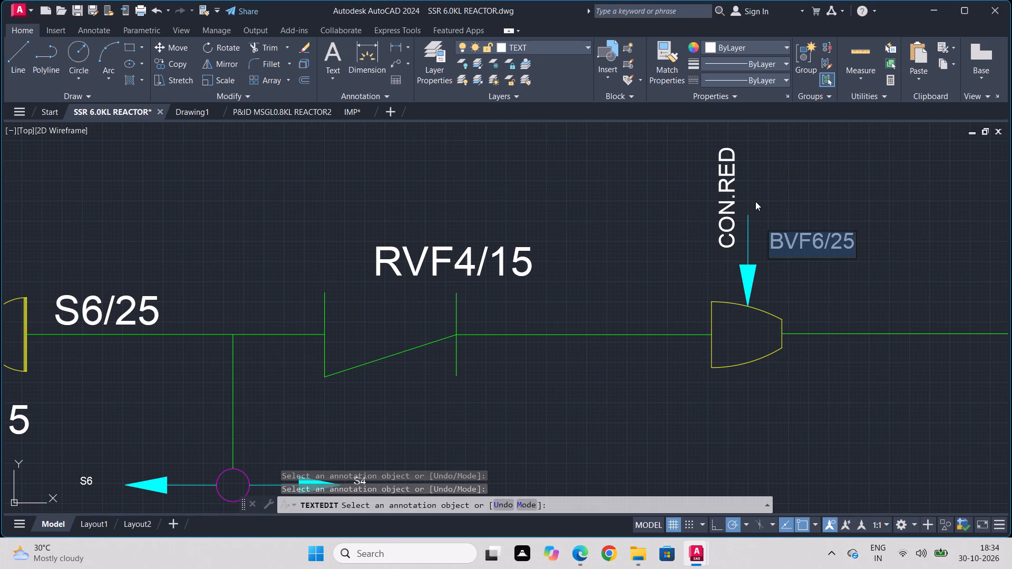
text(TANKL)
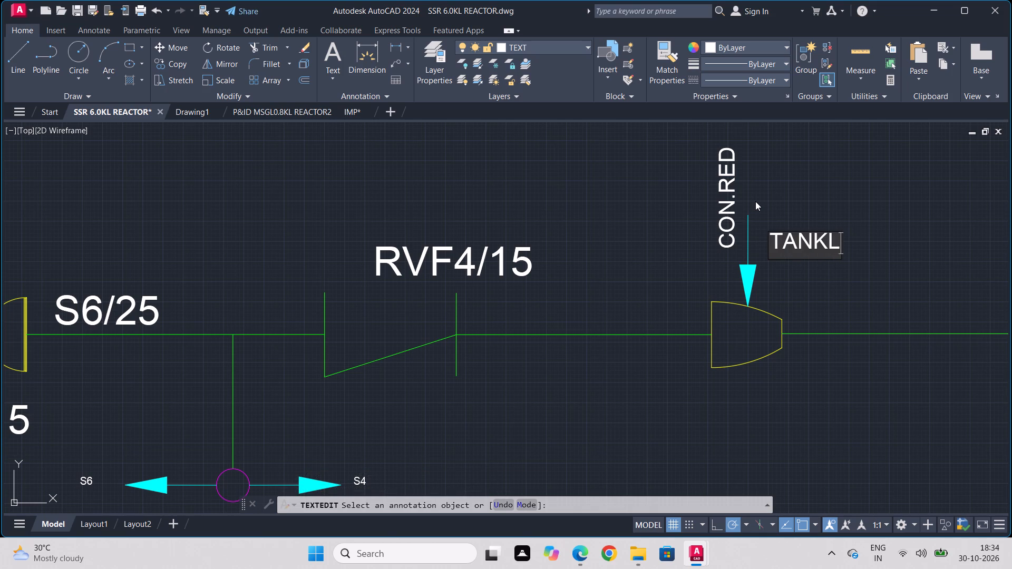
key(Return)
click(755, 202)
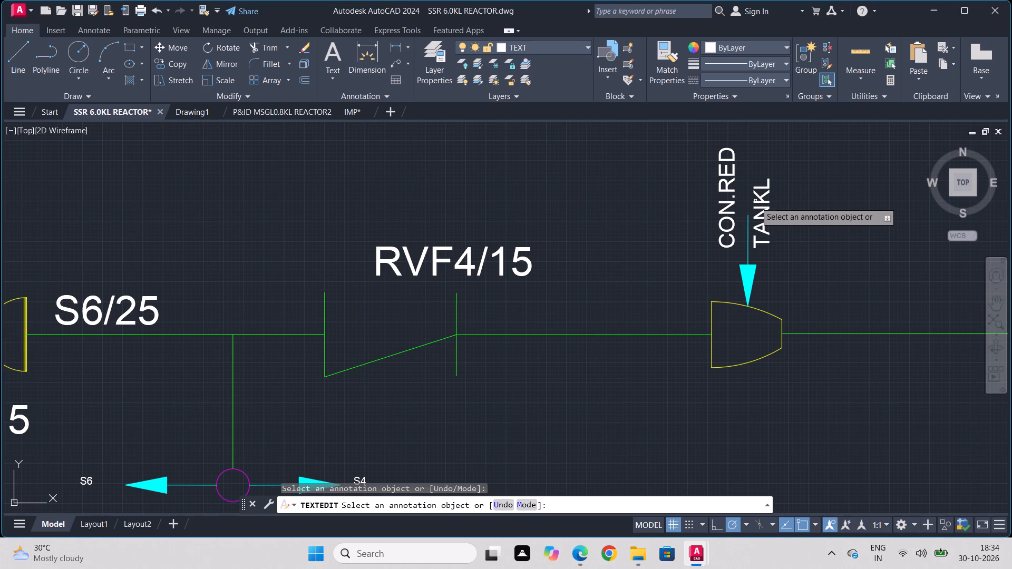
text(TAMN)
key(BackSpace)
key(BackSpace)
text(NK)
key(Return)
Change the label beyond the open end of the horizontal branch line to PU FERRULE CONNECTIONS and finish text editing.
scroll(751, 227, down, 1)
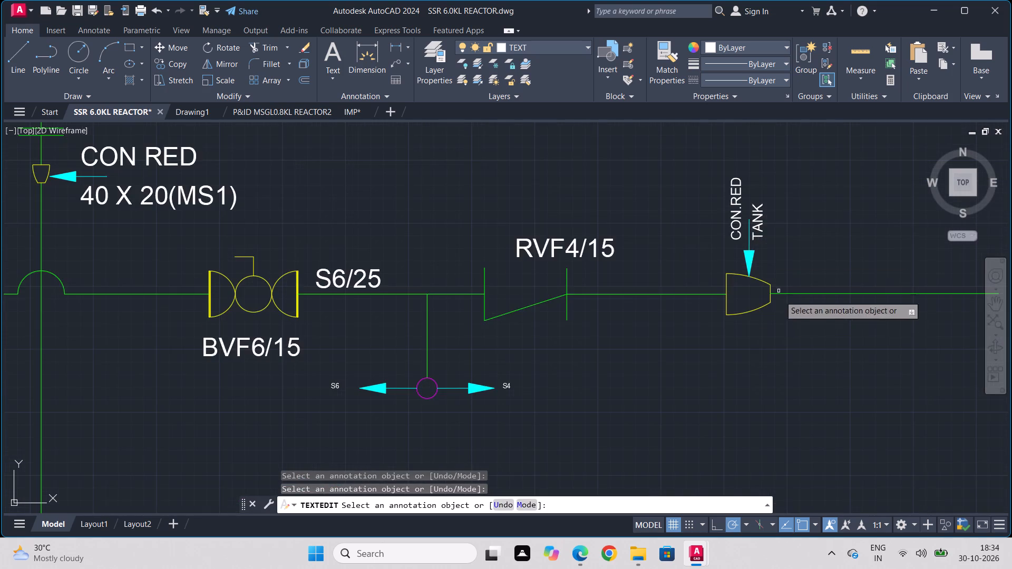
middle_drag(785, 313, 426, 295)
click(760, 262)
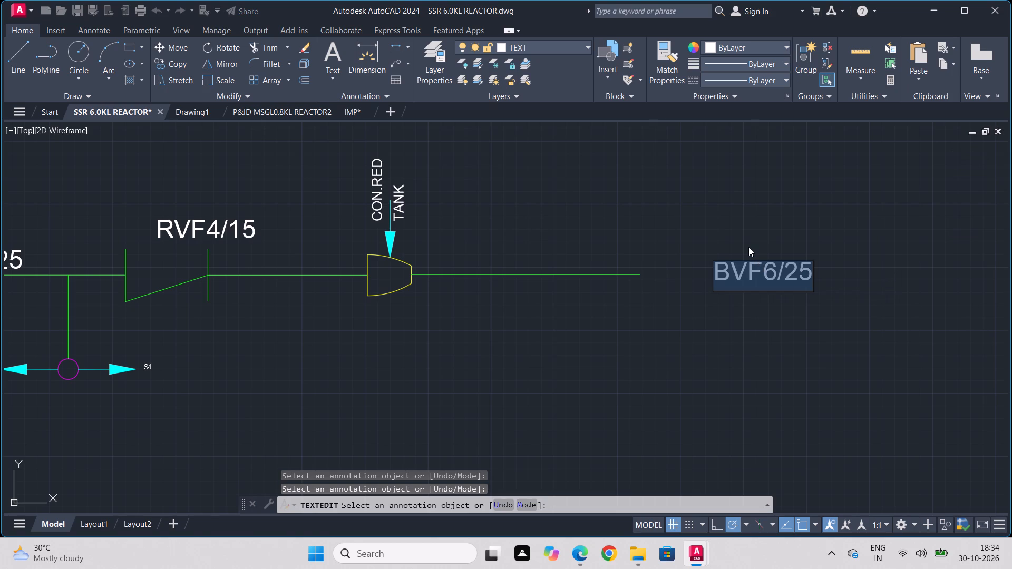
text(PU)
key(space)
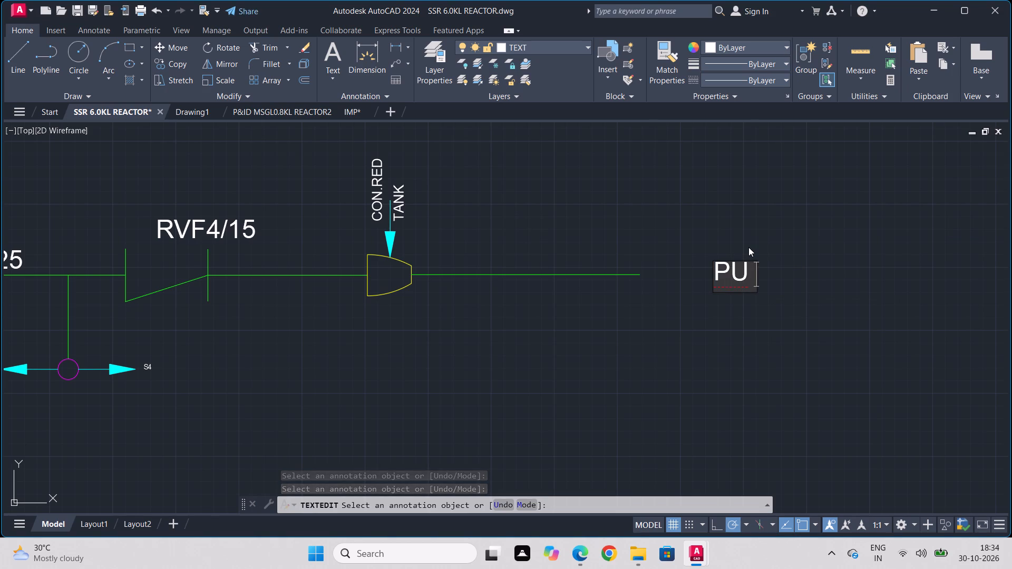
text(FE)
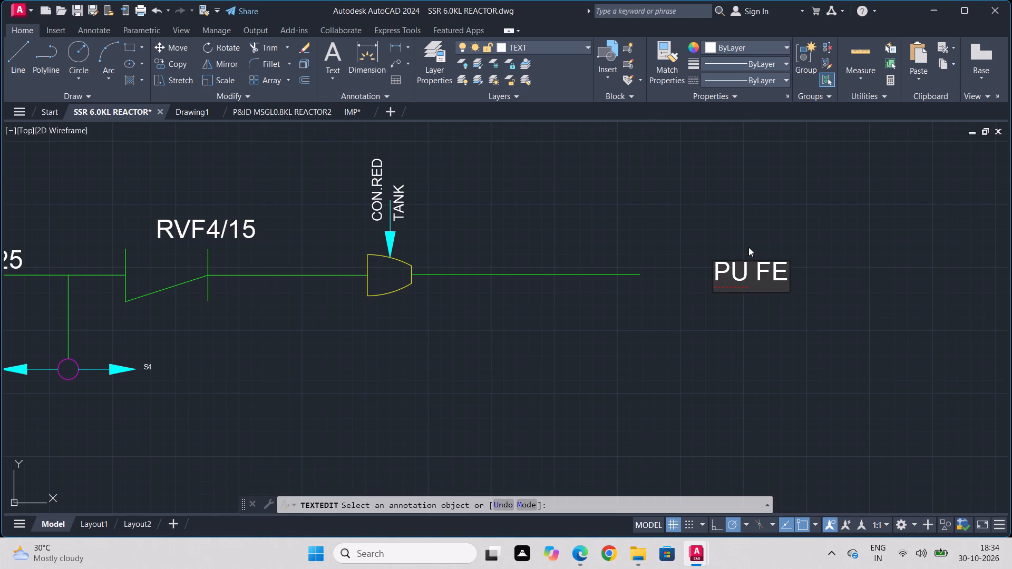
text(RRULE CONNECTIONS)
key(Return)
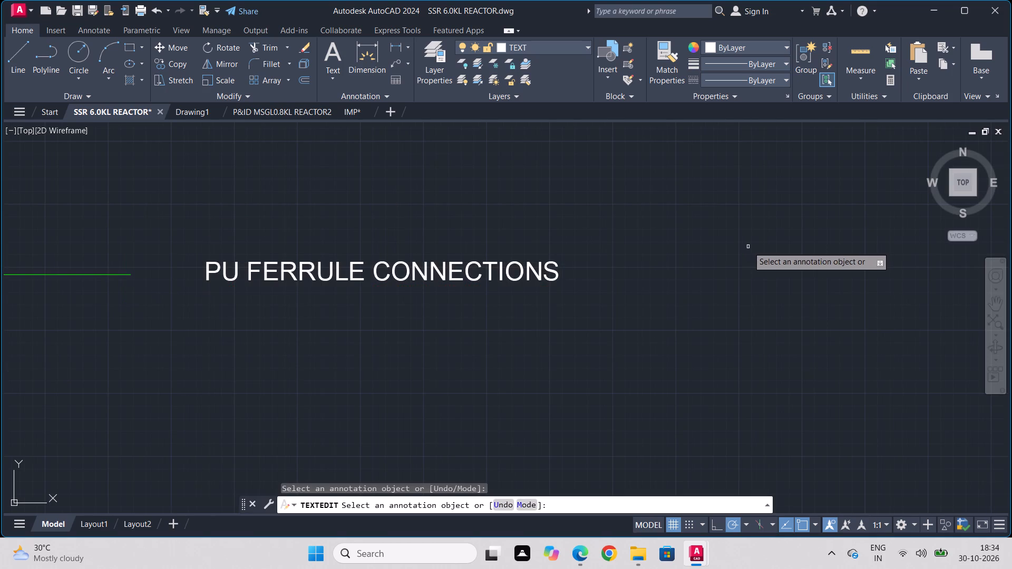
scroll(393, 327, down, 1)
middle_drag(335, 332, 651, 231)
key(Escape)
Copy the bracketed zigzag end symbol from the bottom of the outlet stack to just below the horizontal branch's open end.
middle_drag(128, 297, 574, 290)
scroll(573, 290, down, 1)
scroll(348, 340, up, 3)
click(436, 196)
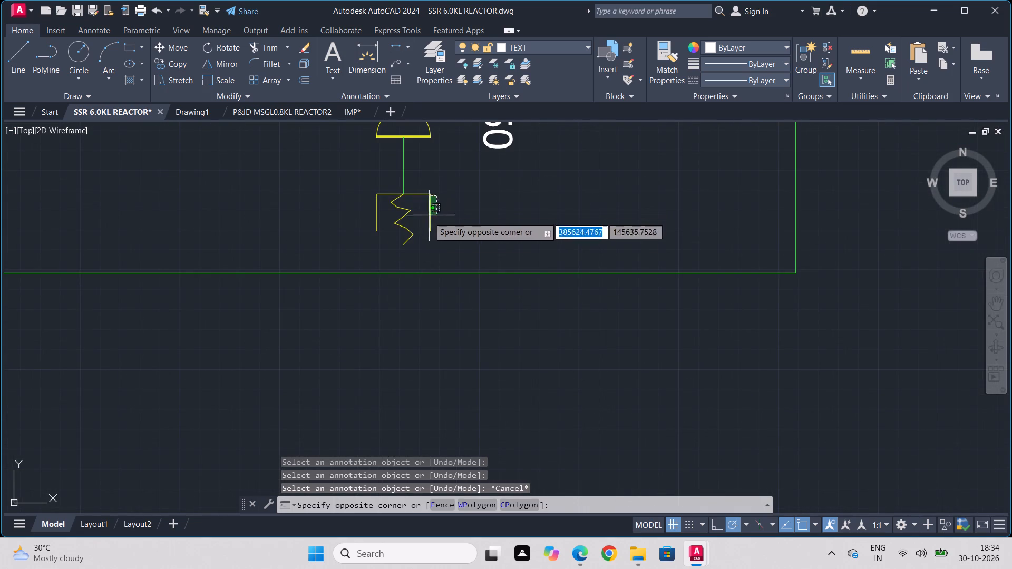
click(412, 251)
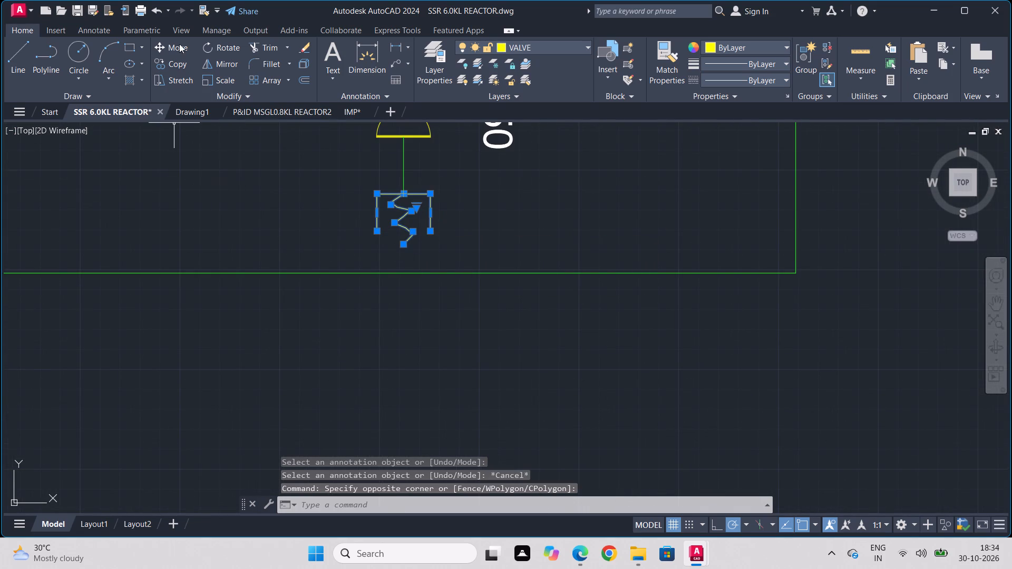
click(172, 61)
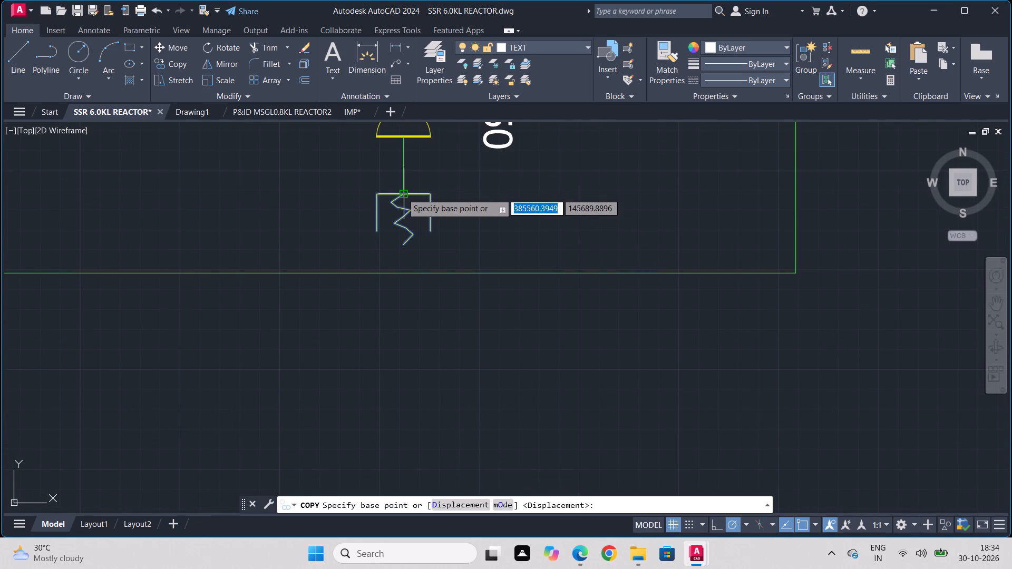
click(402, 193)
middle_drag(946, 202, 458, 298)
scroll(904, 201, down, 1)
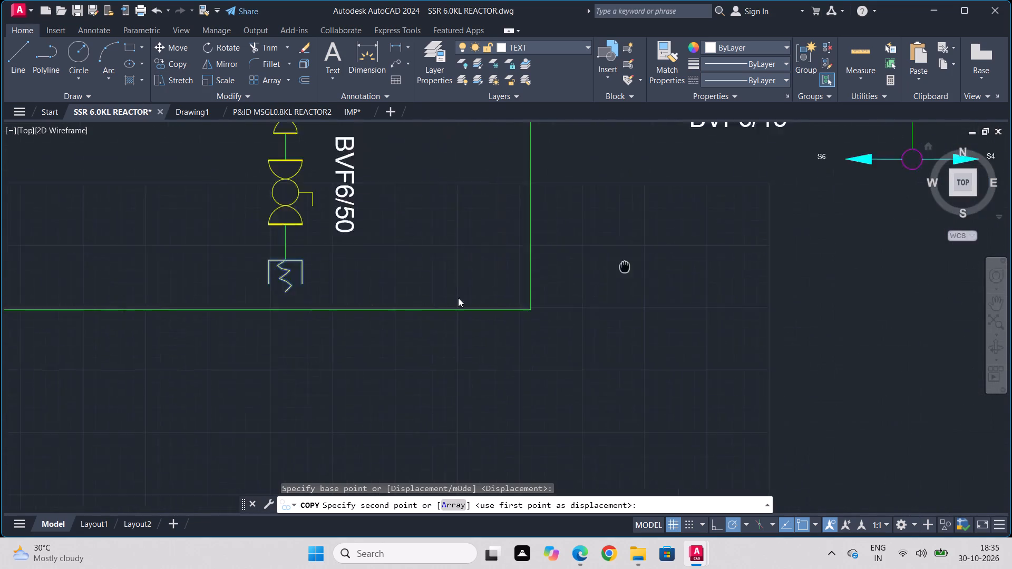
middle_drag(458, 298, 211, 347)
scroll(198, 352, down, 1)
click(720, 262)
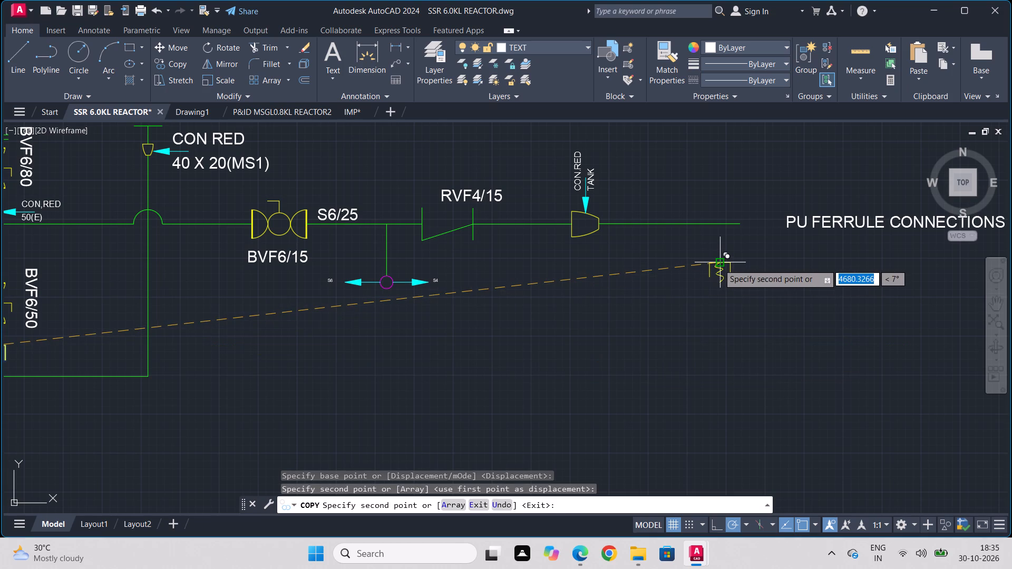
key(Escape)
Rotate the copied bracketed zigzag symbol below the horizontal branch 90 degrees about its lower end.
drag(741, 251, 736, 258)
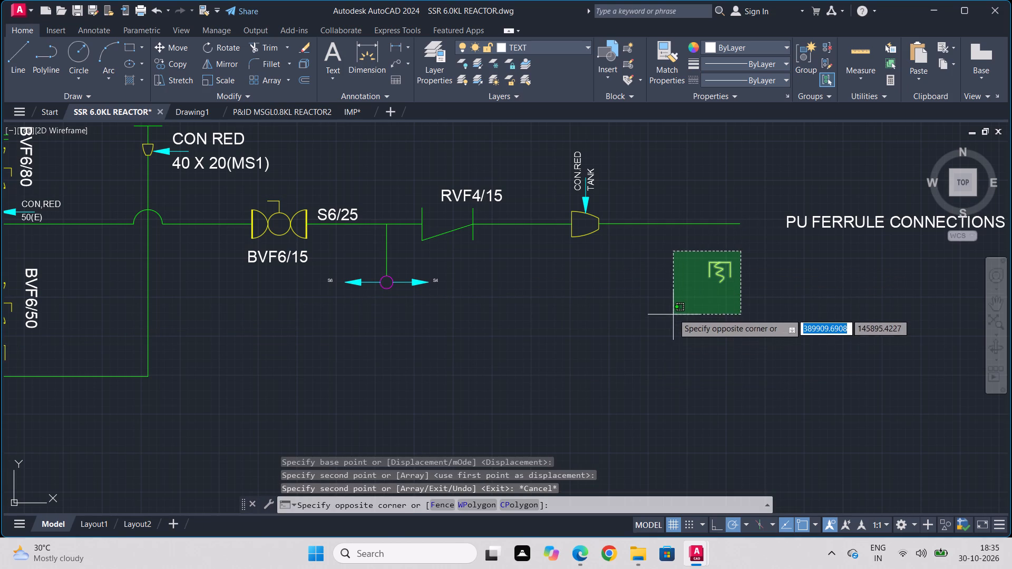
click(673, 313)
click(211, 46)
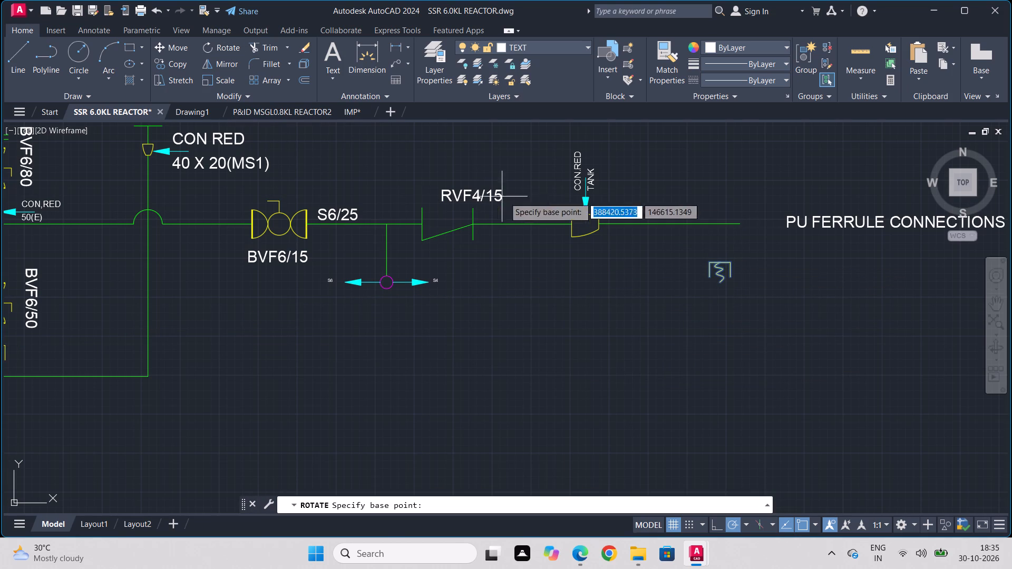
click(716, 281)
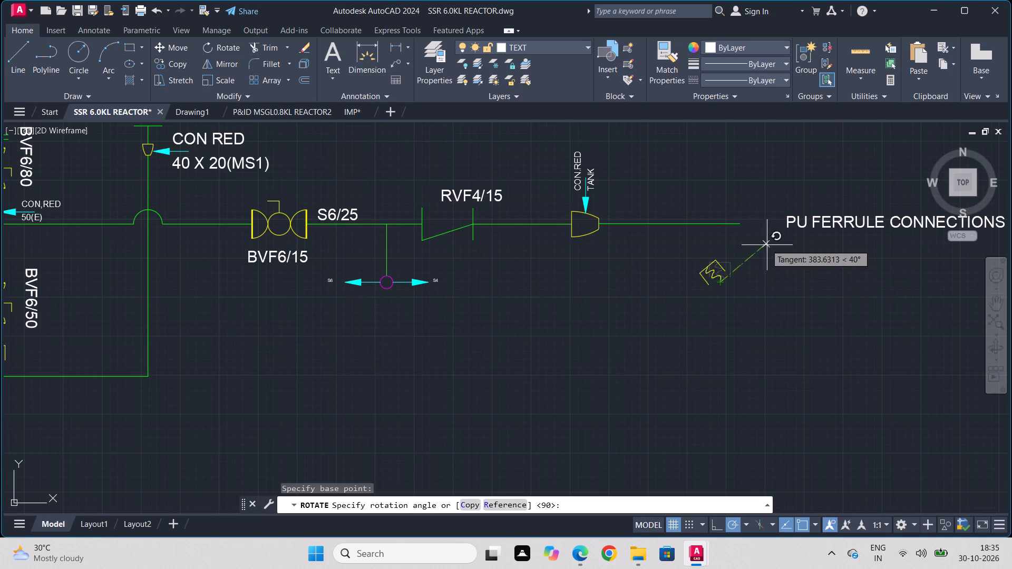
click(723, 206)
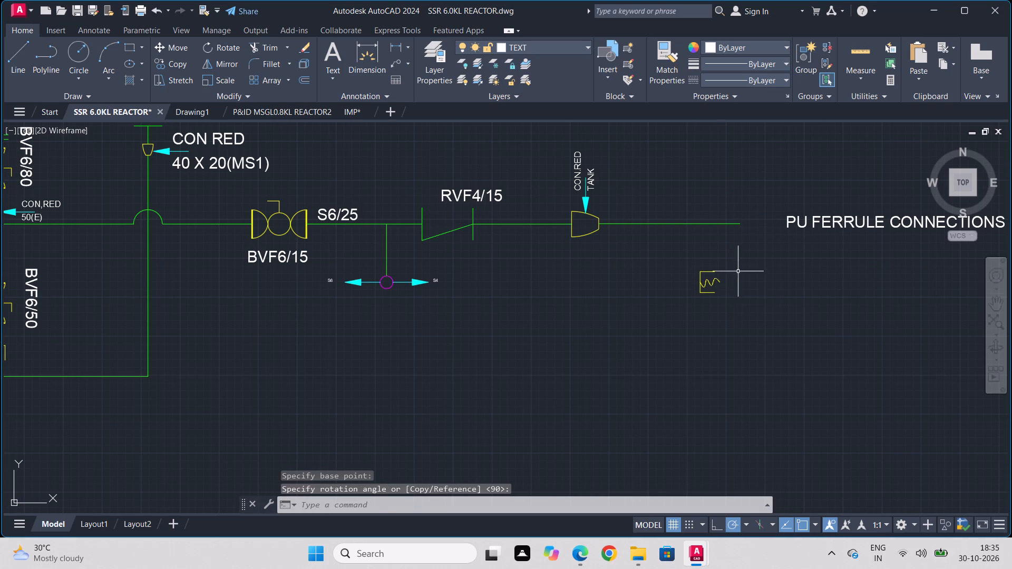
Move the rotated zigzag symbol by its bracket's midpoint onto the open end of the horizontal branch line.
click(738, 271)
click(683, 310)
click(166, 48)
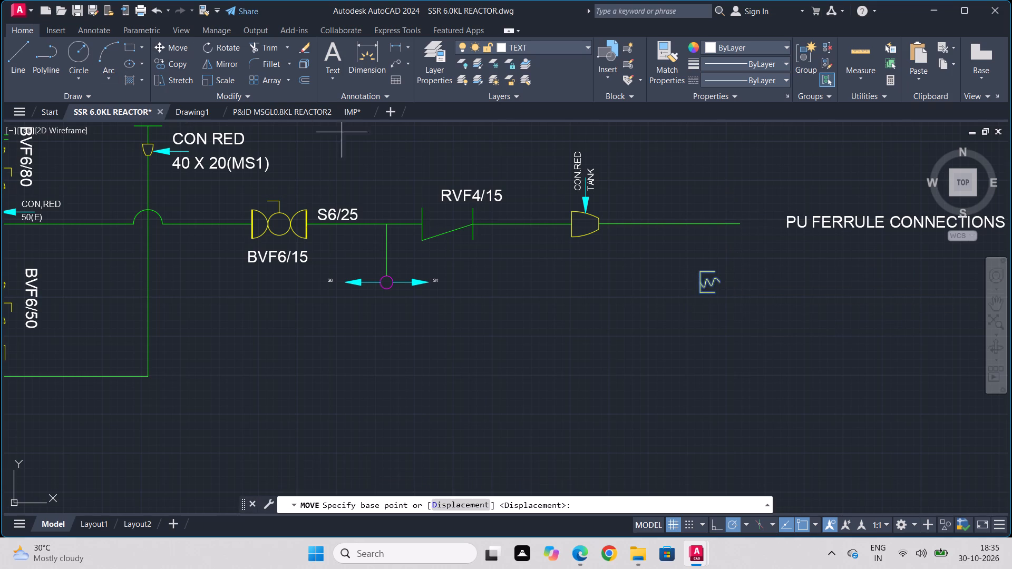
scroll(679, 287, up, 2)
click(726, 277)
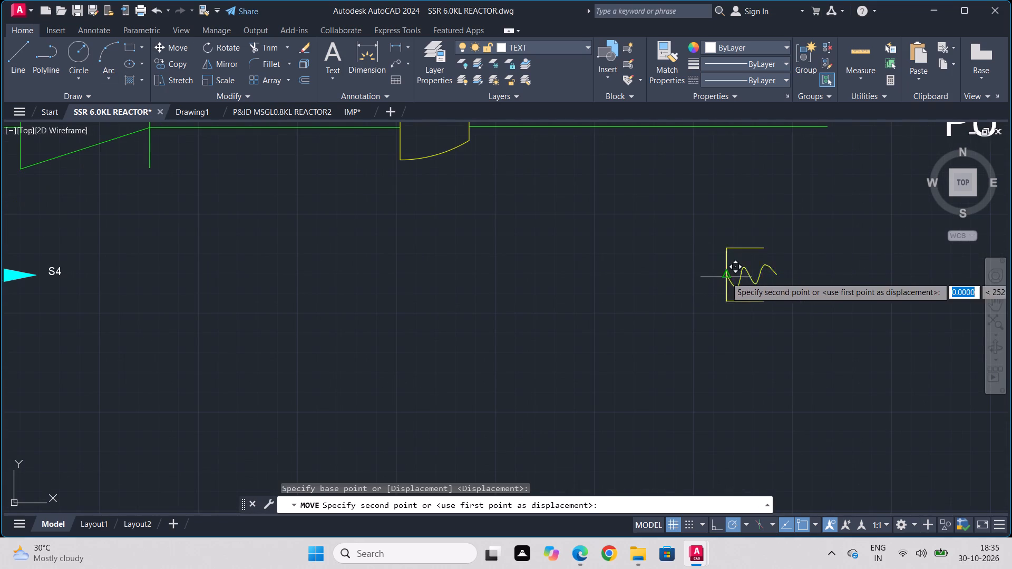
middle_drag(818, 168, 689, 311)
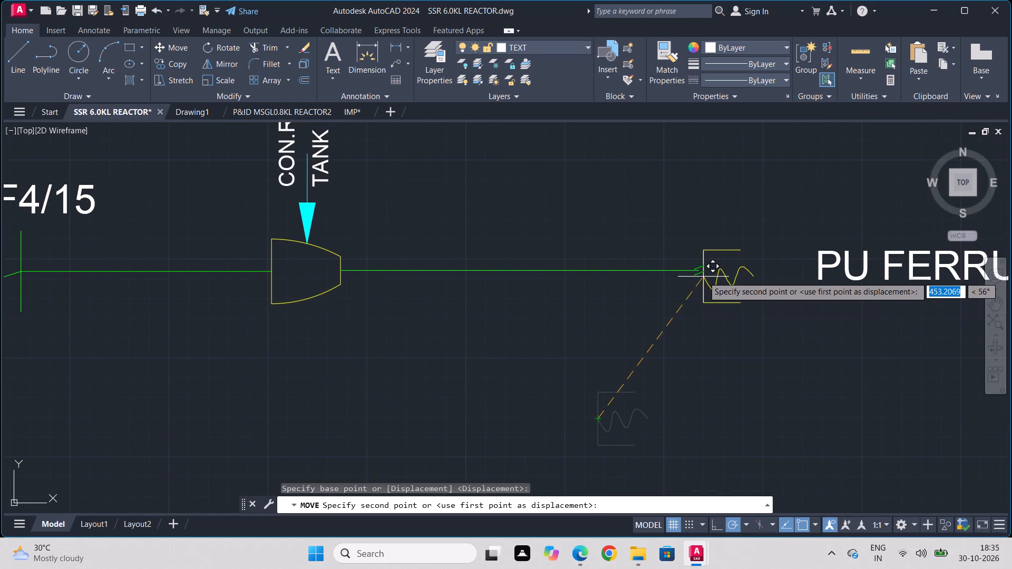
click(698, 269)
Examine up close where the vertical outlet line meets the zigzag end symbol at the bottom of the outlet stack.
scroll(385, 326, down, 3)
middle_drag(141, 381, 671, 270)
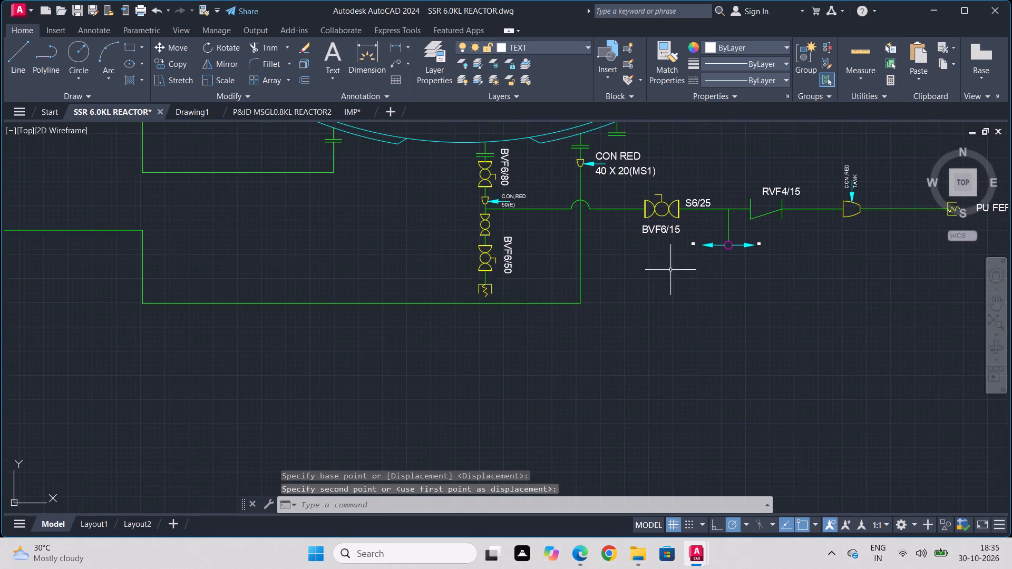
scroll(489, 282, up, 8)
scroll(409, 353, up, 1)
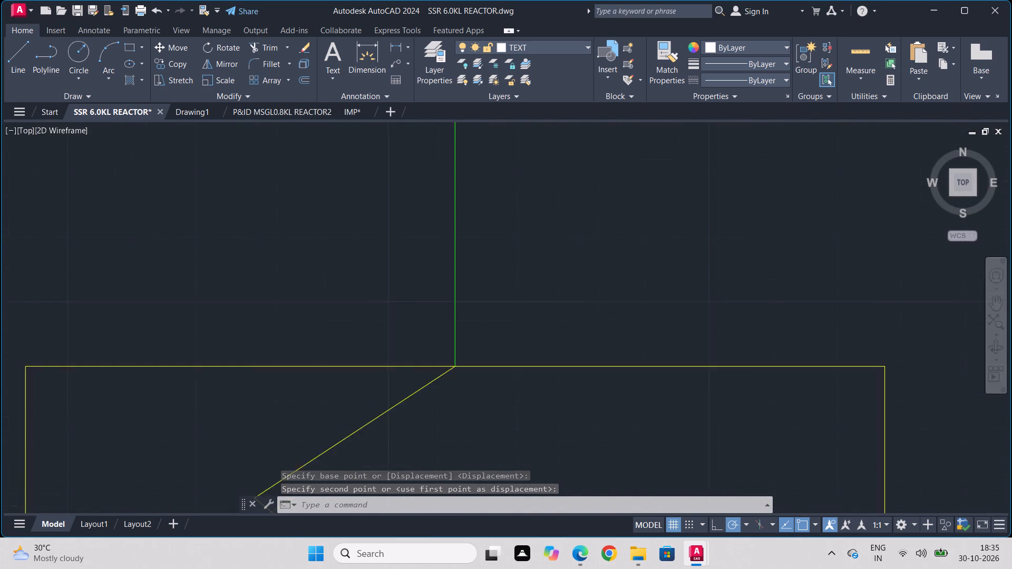
scroll(409, 353, up, 2)
scroll(548, 375, up, 3)
scroll(441, 416, up, 4)
middle_drag(442, 415, 442, 414)
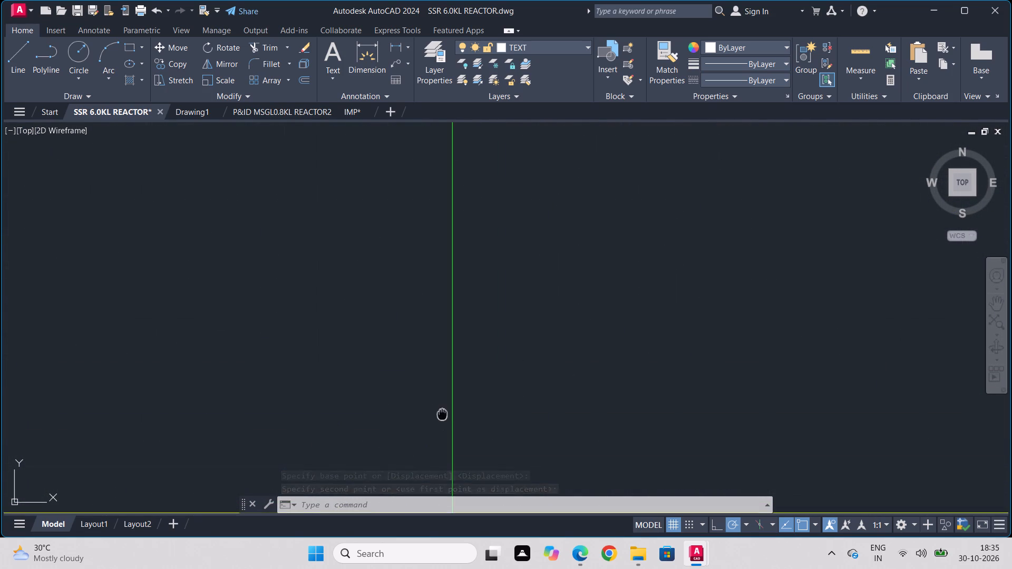
middle_drag(442, 414, 445, 155)
scroll(445, 155, down, 4)
scroll(526, 284, down, 2)
scroll(532, 297, up, 1)
scroll(558, 325, down, 7)
scroll(647, 368, up, 1)
scroll(649, 369, down, 1)
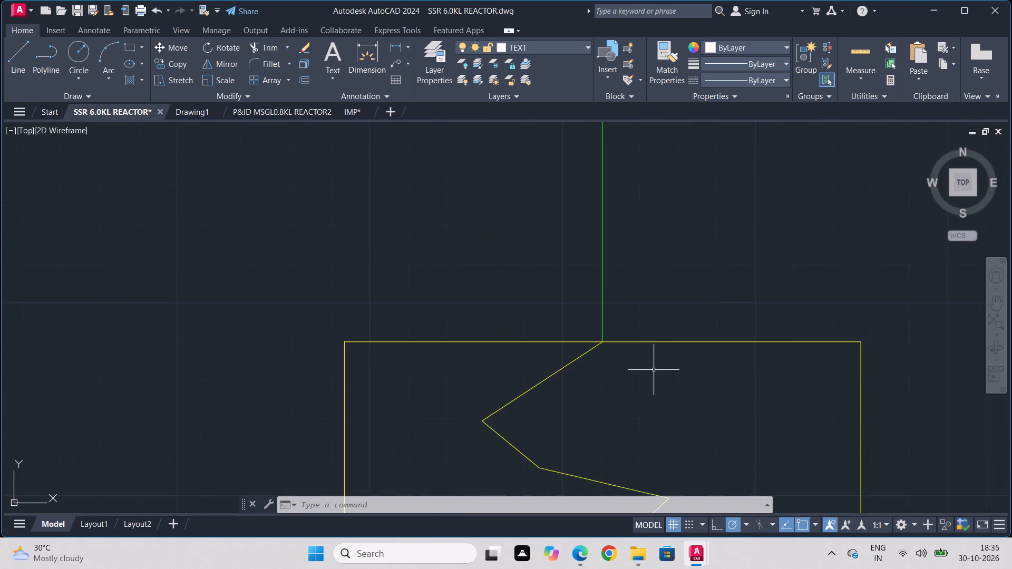
scroll(657, 370, down, 7)
scroll(722, 330, down, 2)
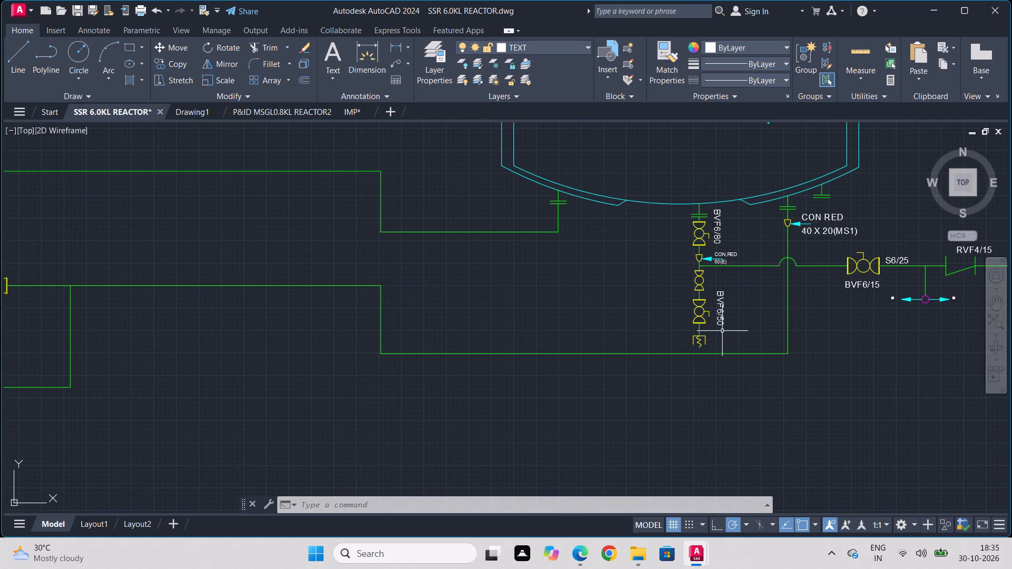
Copy the BVF6/40 label from the valve on the reactor's top nozzle line to beside the first valve of the left-hand manifold.
scroll(675, 307, down, 2)
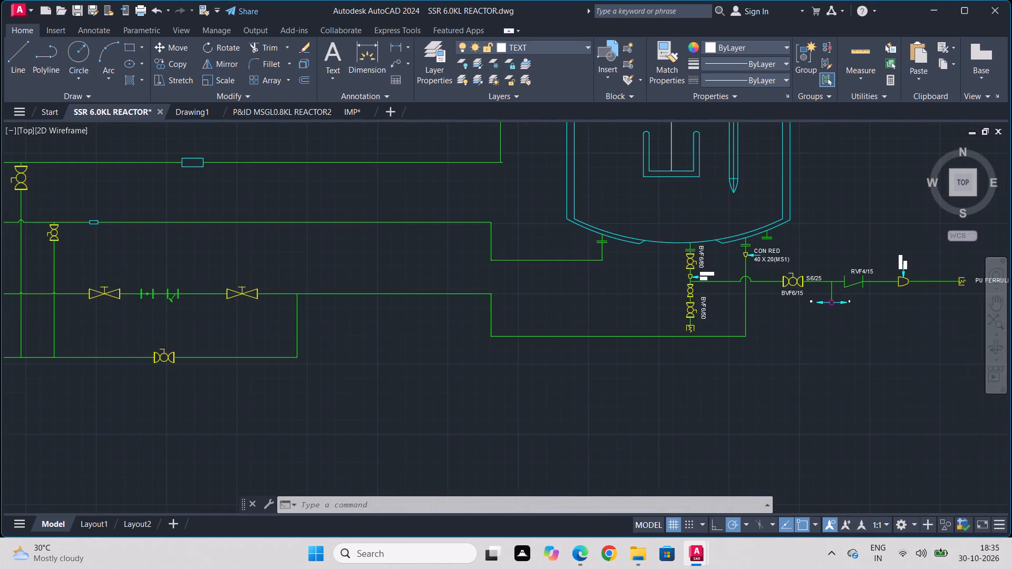
middle_drag(442, 306, 742, 387)
scroll(693, 385, down, 1)
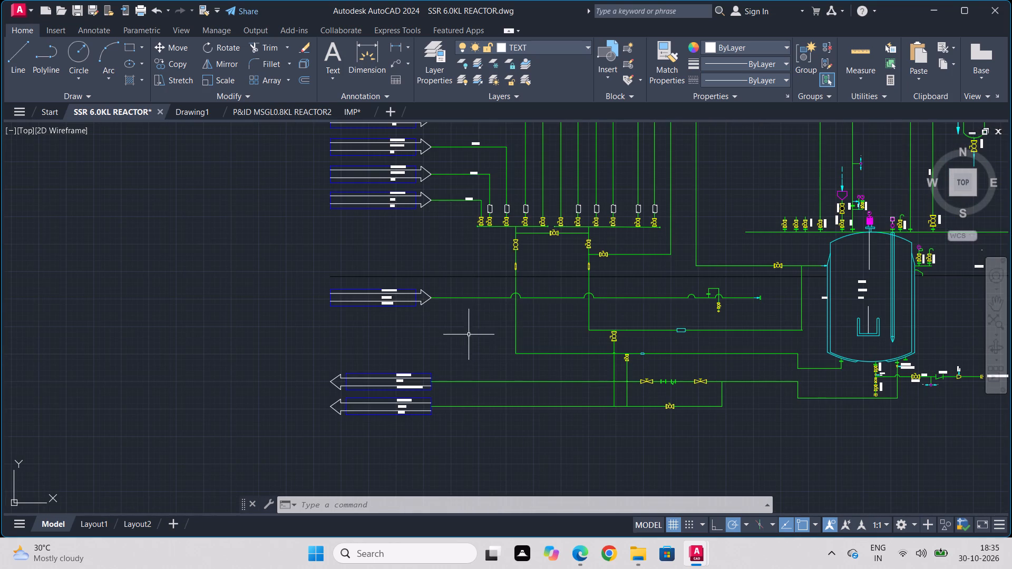
middle_drag(501, 277, 501, 438)
middle_click(501, 438)
scroll(497, 427, down, 1)
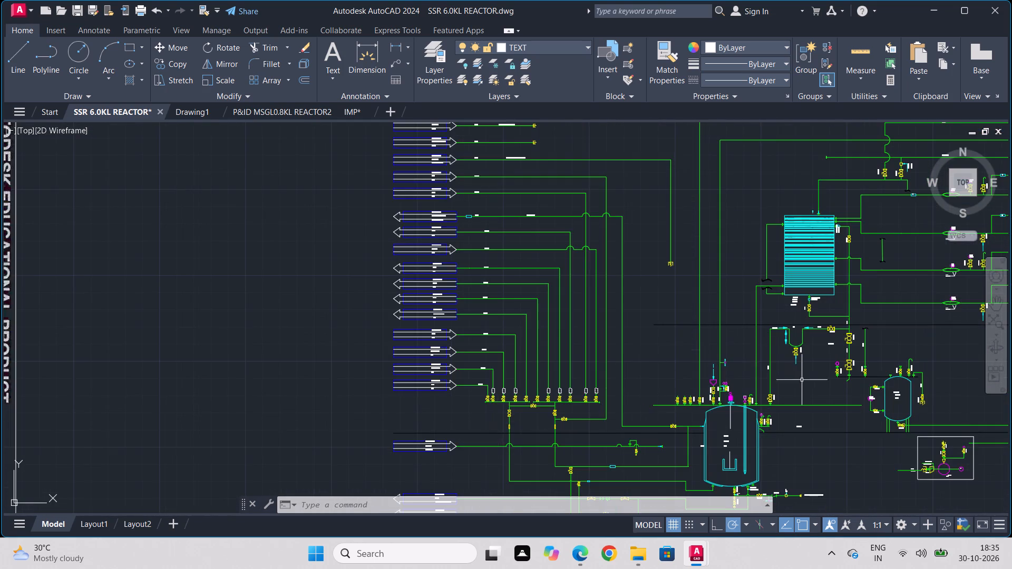
scroll(770, 396, up, 4)
click(703, 416)
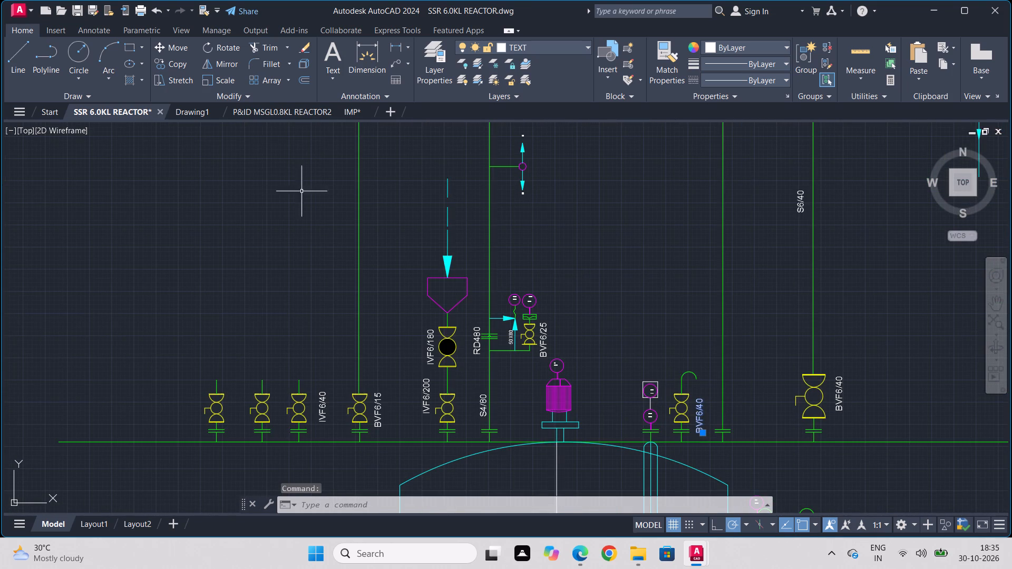
click(170, 64)
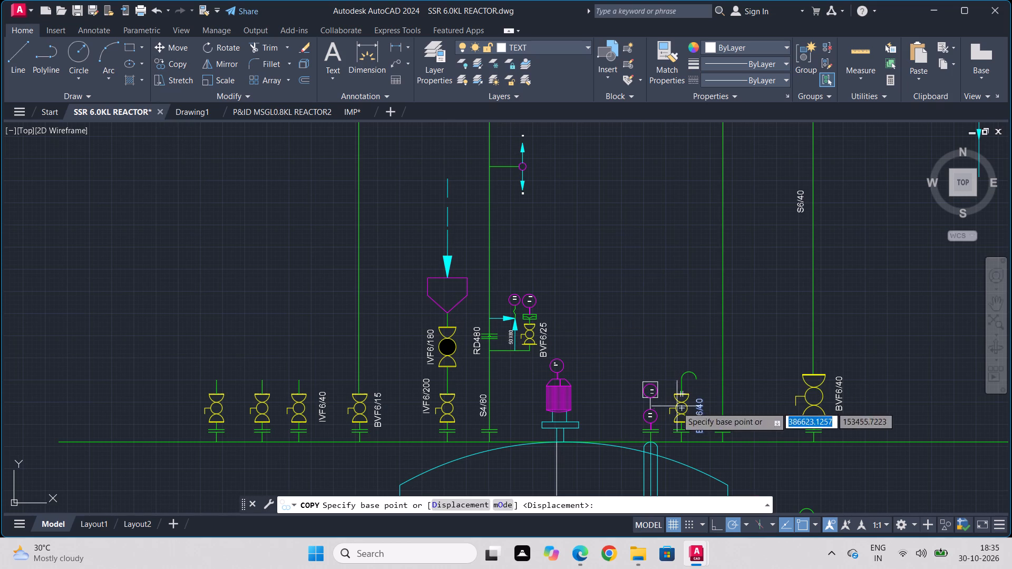
click(698, 436)
scroll(147, 425, down, 1)
middle_drag(147, 425, 580, 342)
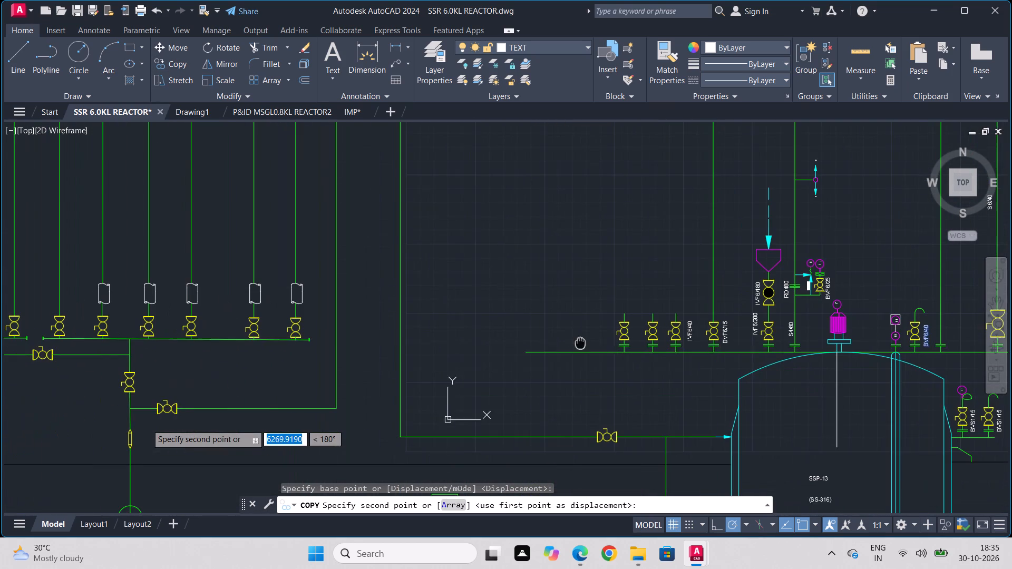
middle_drag(580, 342, 580, 341)
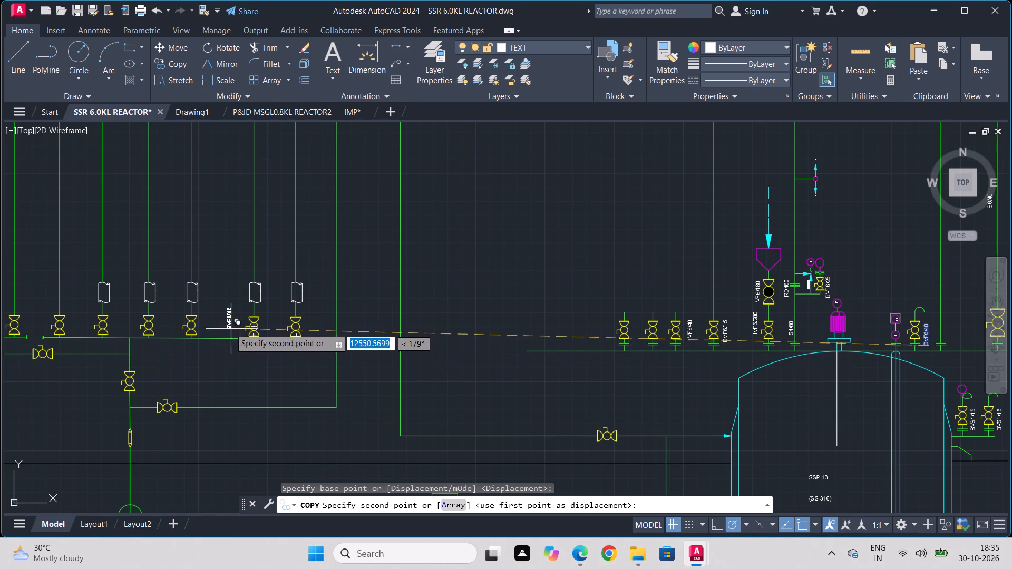
middle_drag(229, 328, 557, 291)
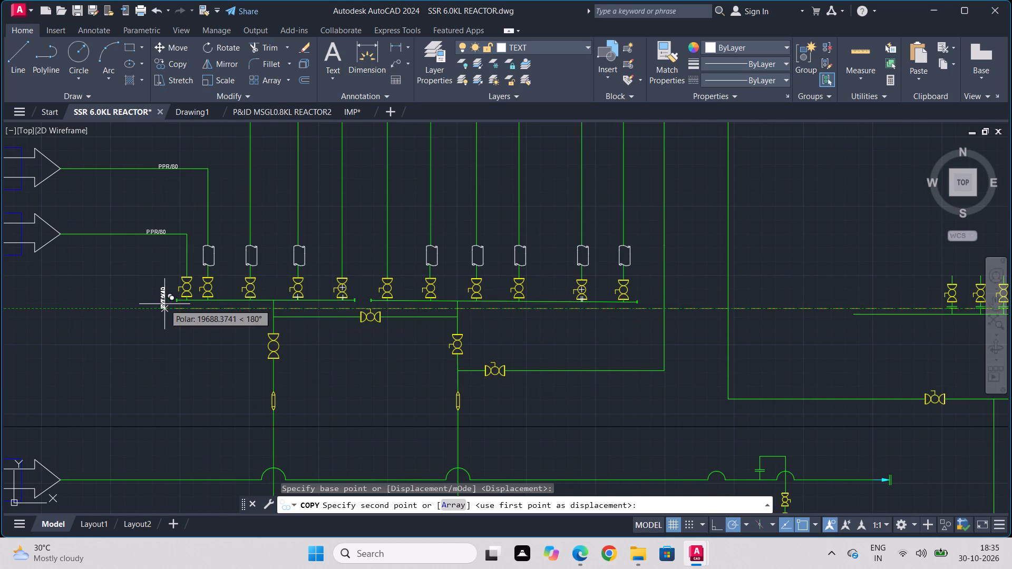
middle_drag(164, 304, 313, 318)
scroll(346, 308, up, 4)
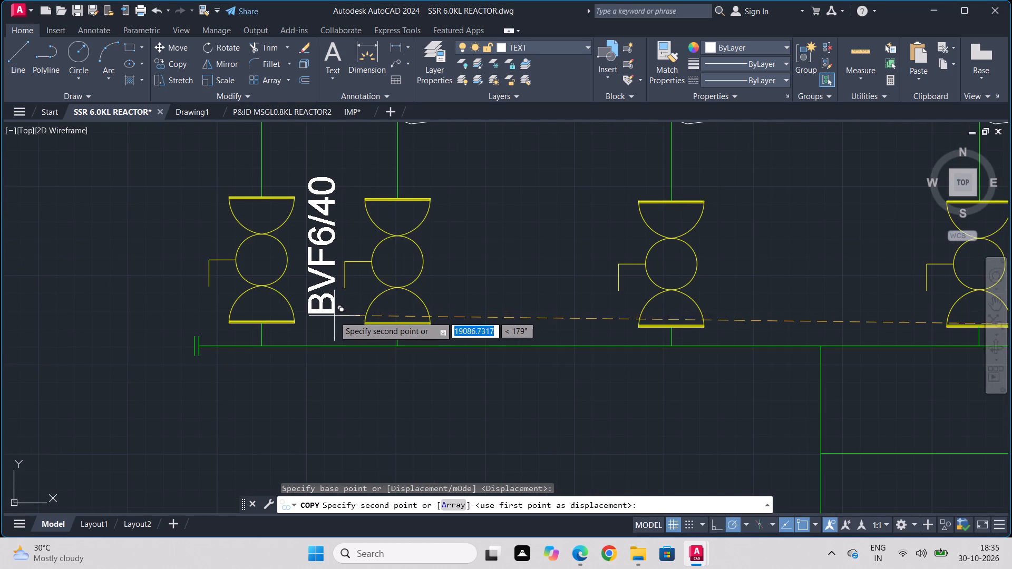
click(334, 318)
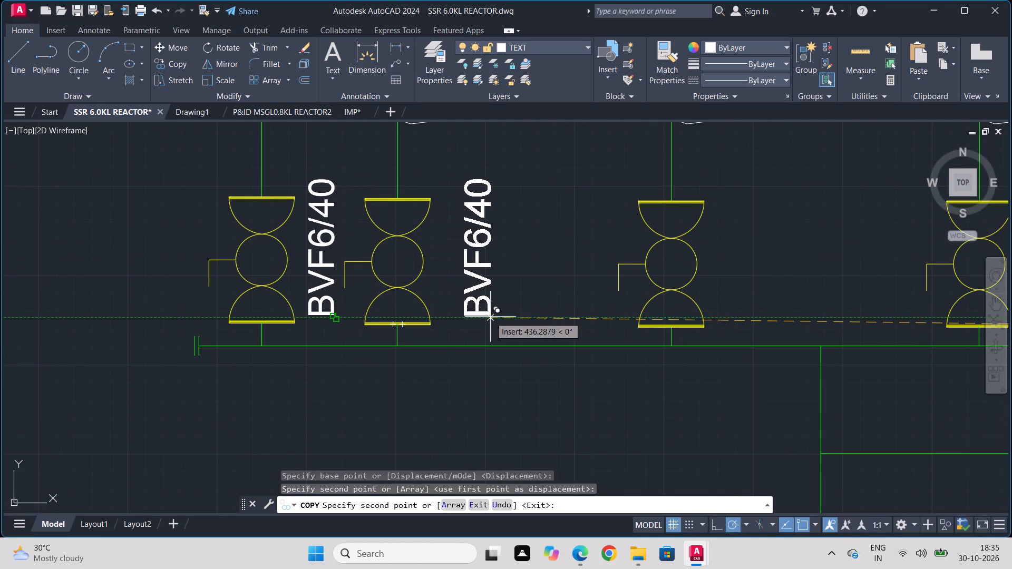
Place further BVF6/40 label copies beside the remaining four valves of the left-hand manifold.
click(490, 317)
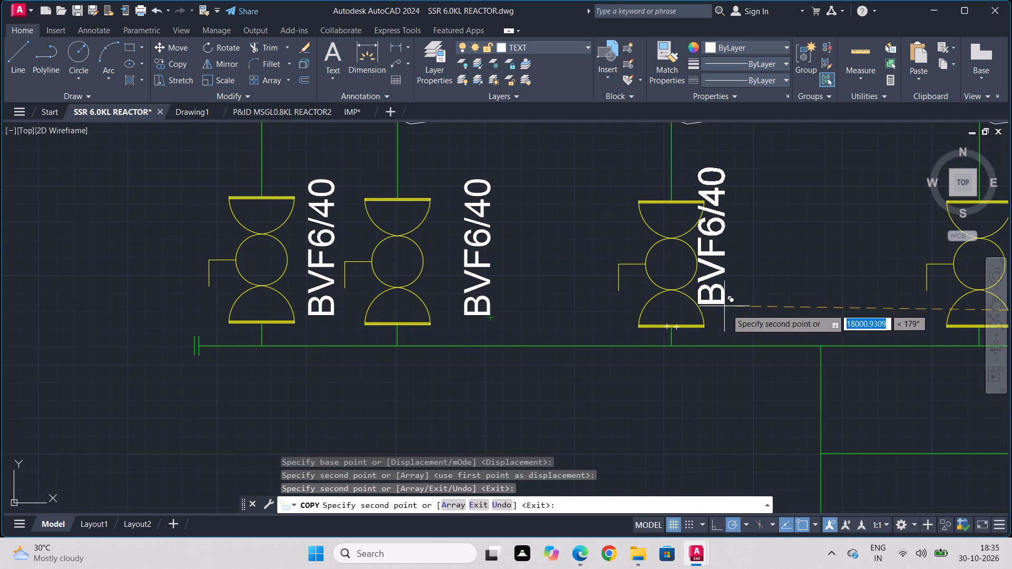
click(742, 316)
middle_drag(823, 321, 749, 305)
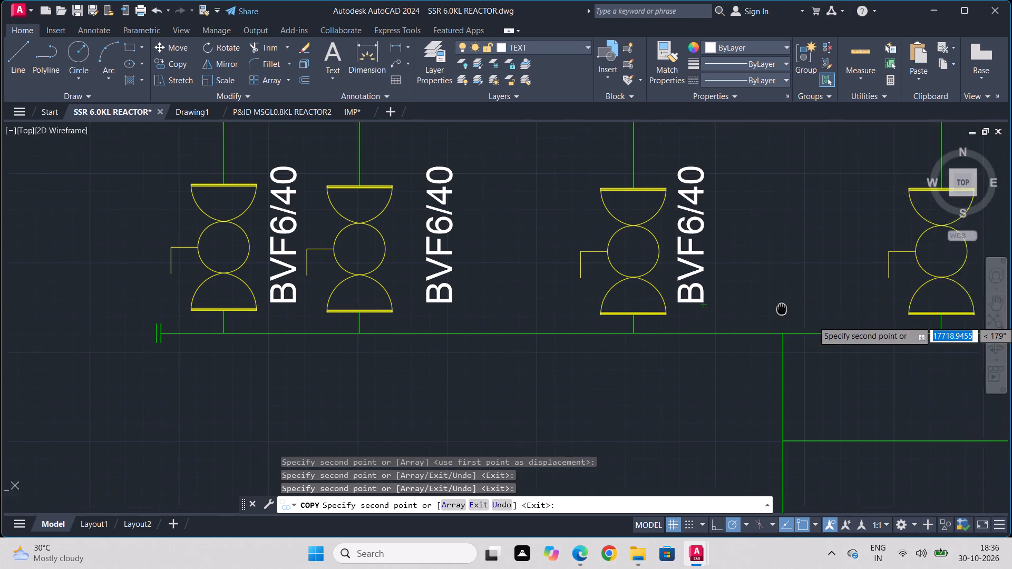
middle_drag(749, 305, 260, 296)
click(488, 299)
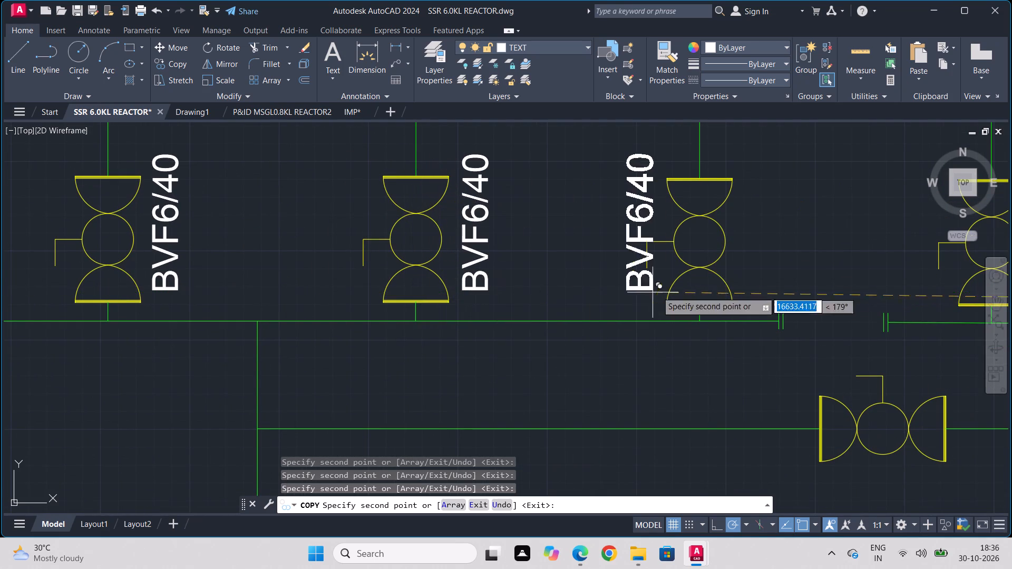
click(771, 296)
Place BVF6/40 label copies beside each of the six valves on the right-hand manifold.
middle_drag(855, 301, 259, 268)
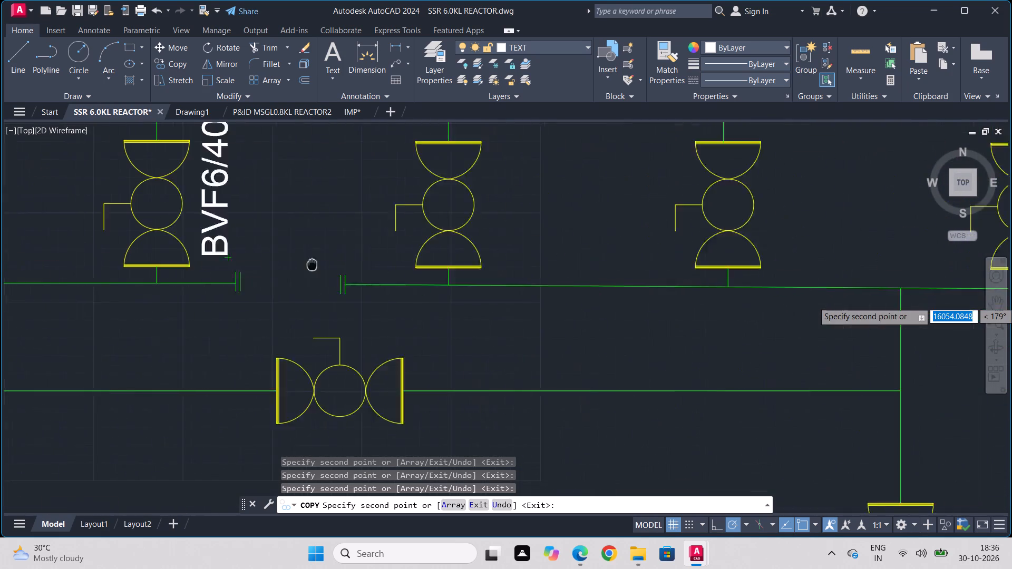
middle_drag(259, 268, 248, 272)
click(470, 259)
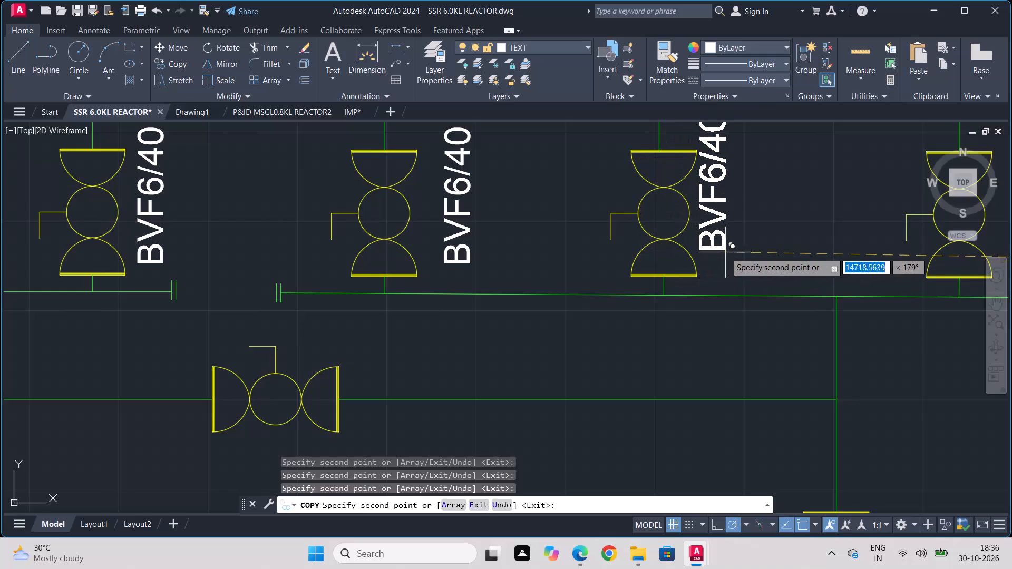
click(739, 267)
middle_drag(781, 265, 113, 347)
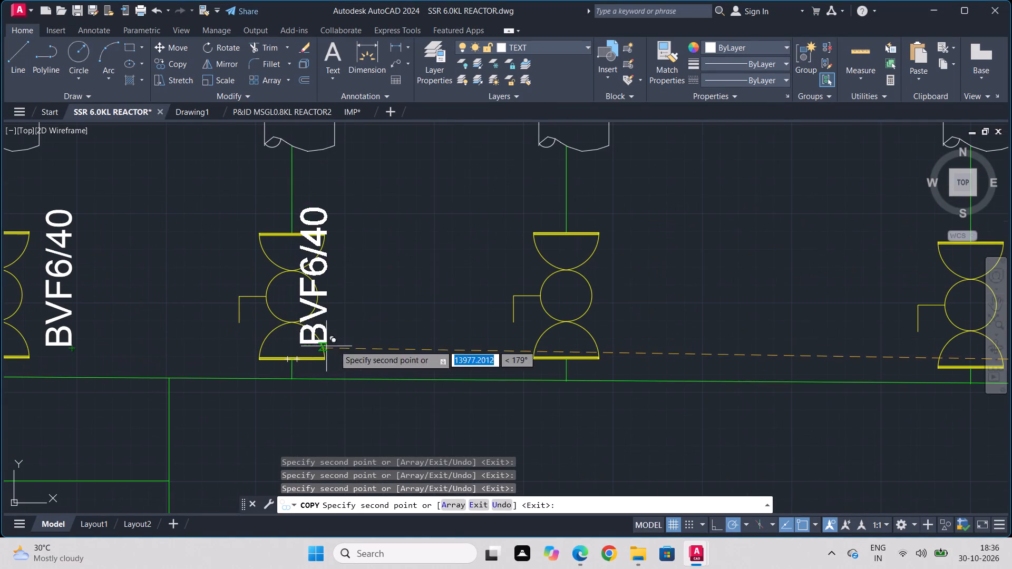
drag(361, 348, 381, 353)
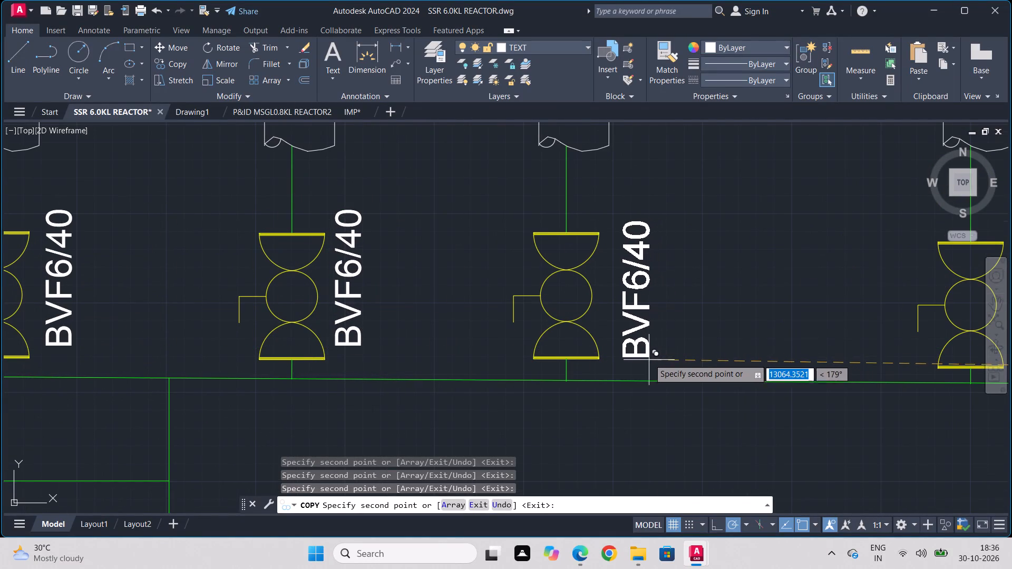
click(646, 354)
scroll(765, 340, down, 1)
middle_drag(765, 340, 197, 366)
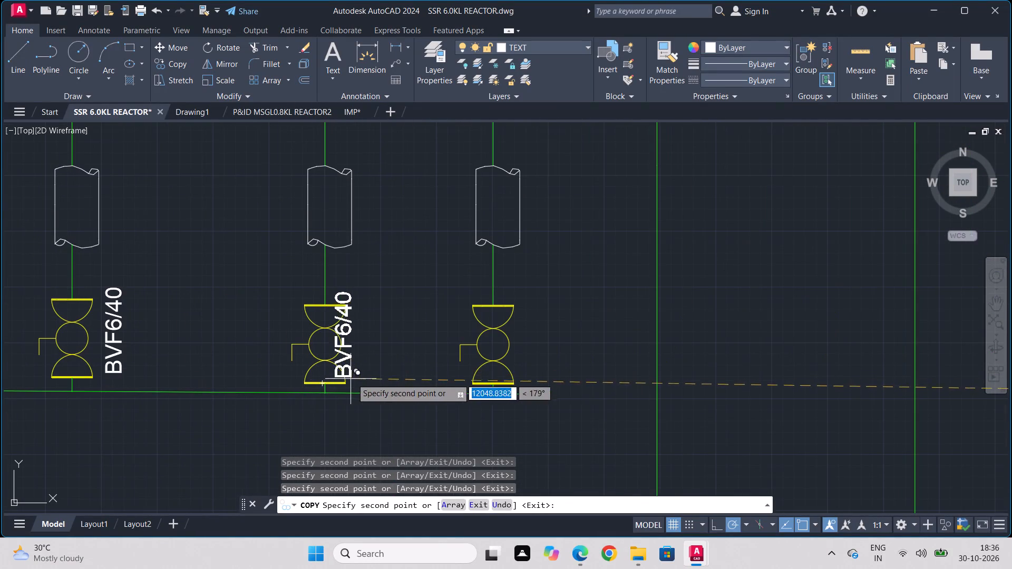
click(375, 370)
click(541, 378)
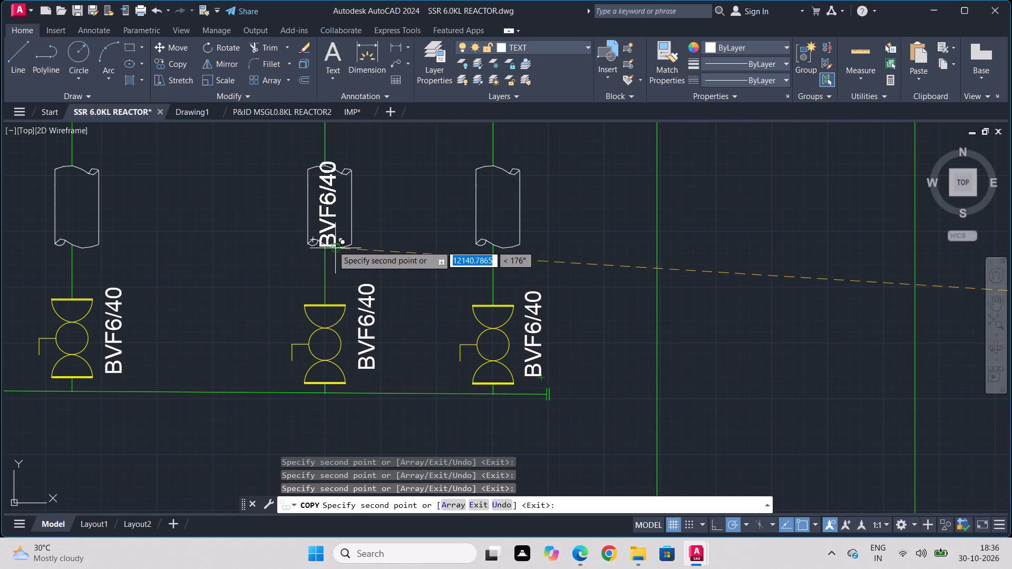
Place one more BVF6/40 label in the gap between the pipe-break symbols and scale it down to about half size.
click(215, 265)
key(Escape)
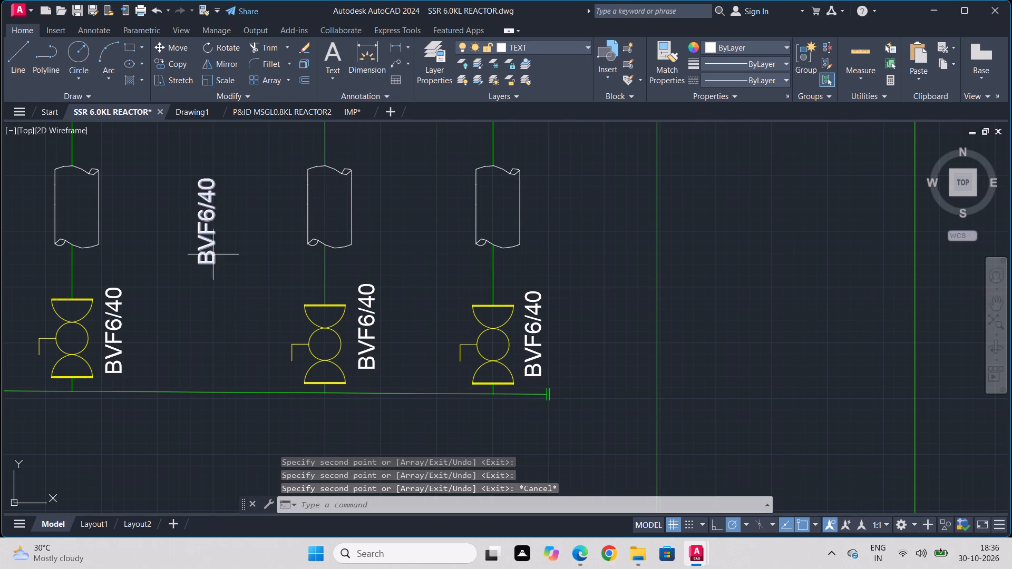
drag(223, 141, 222, 146)
click(188, 264)
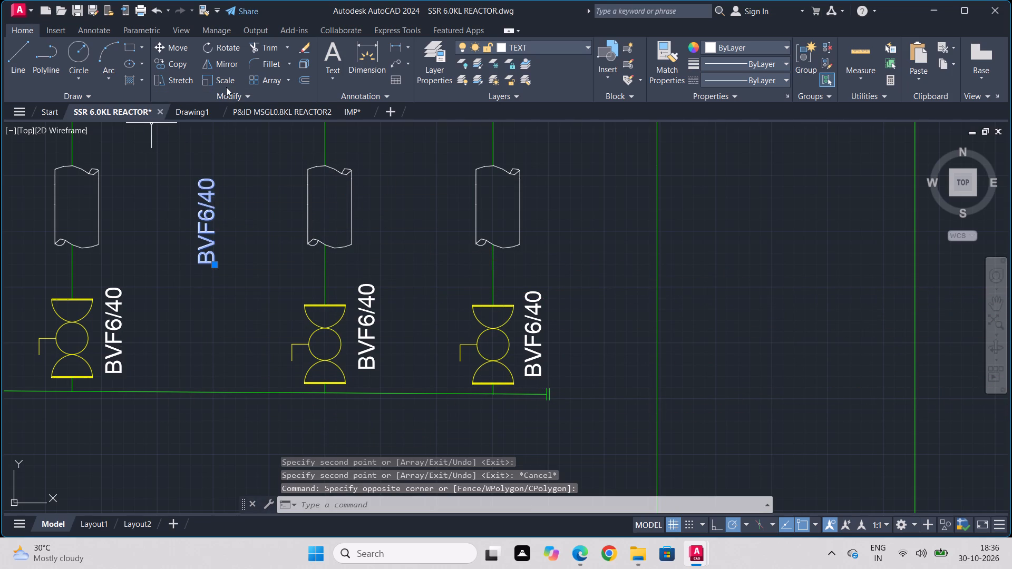
click(223, 82)
click(208, 263)
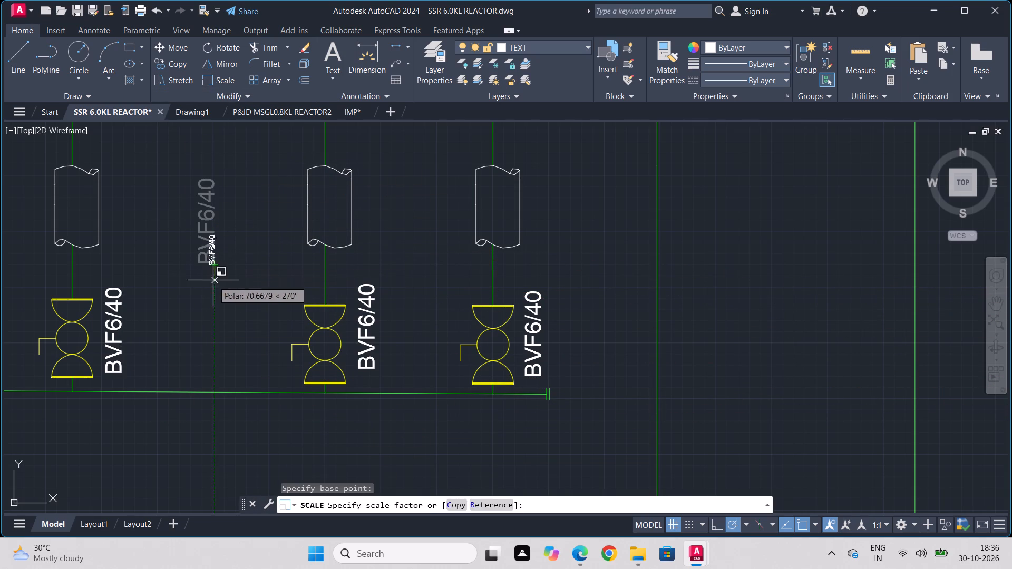
click(214, 286)
Finish scaling down the spare BVF6/40 label and move it inside the pipe-break symbol on the right-hand manifold's last line.
drag(215, 222, 213, 227)
drag(200, 270, 198, 262)
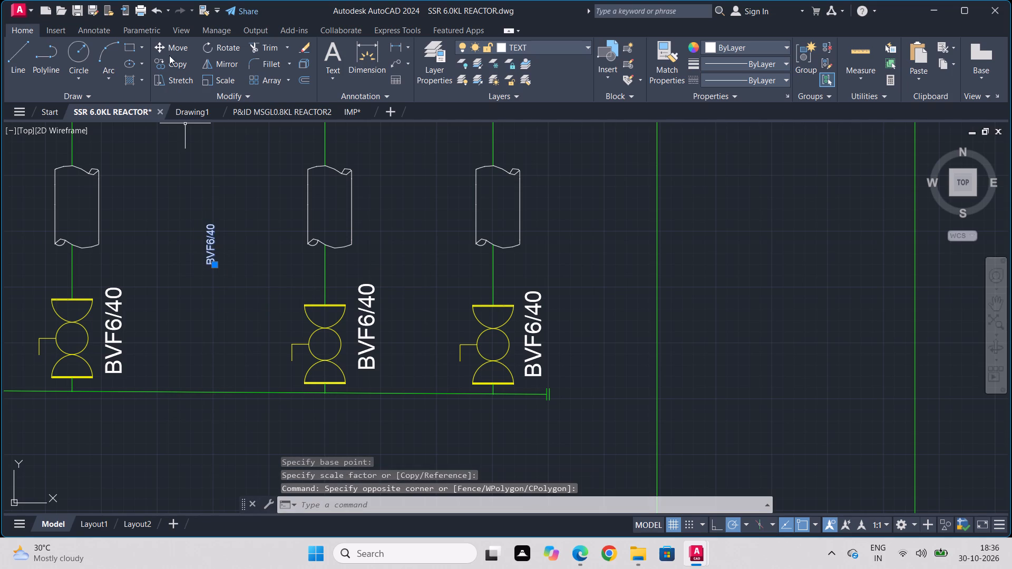
click(163, 45)
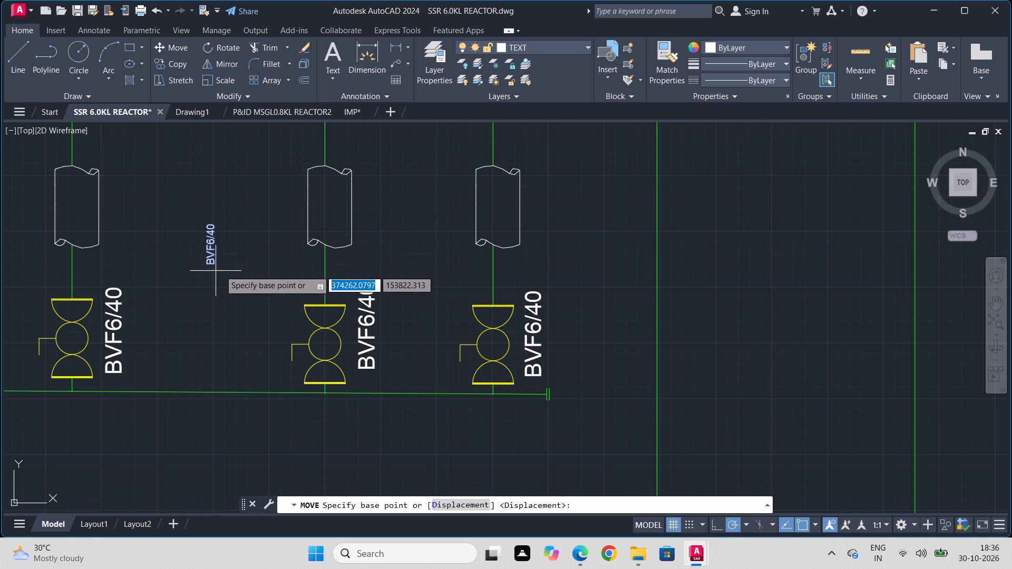
click(208, 270)
click(499, 223)
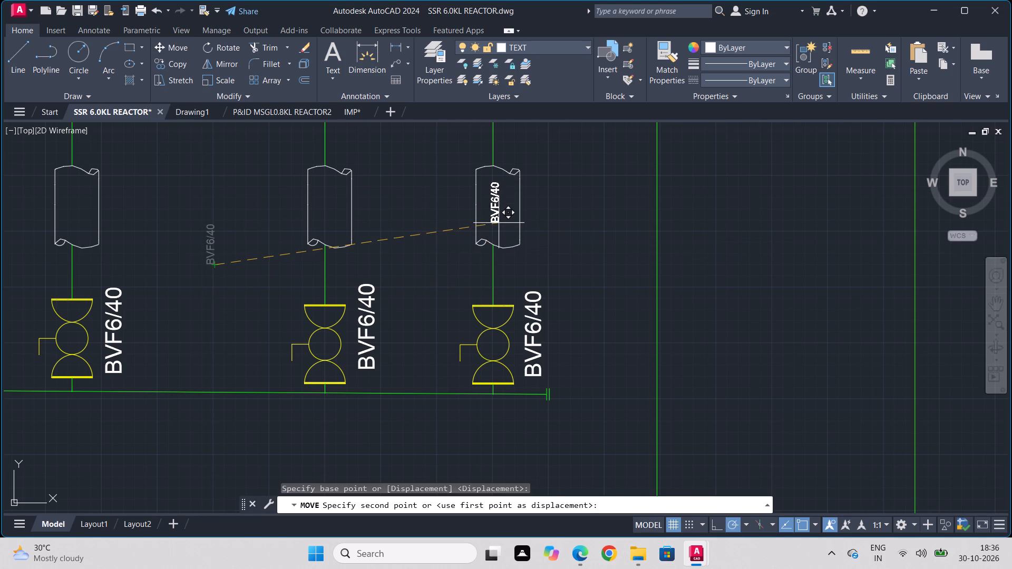
click(497, 207)
Copy the small BVF6/40 label into the other four pipe-break symbols above the right-hand manifold.
click(176, 61)
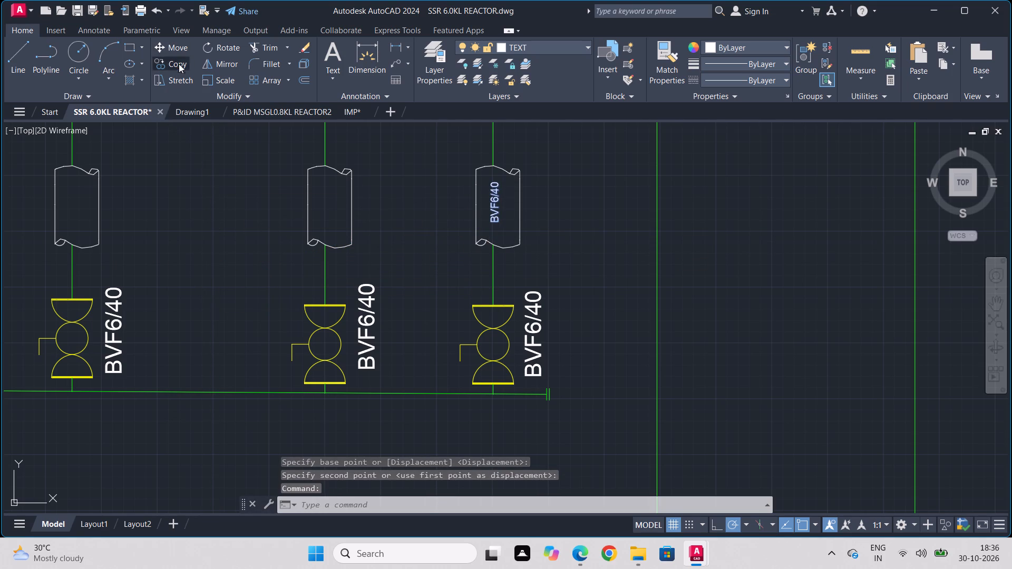
click(498, 227)
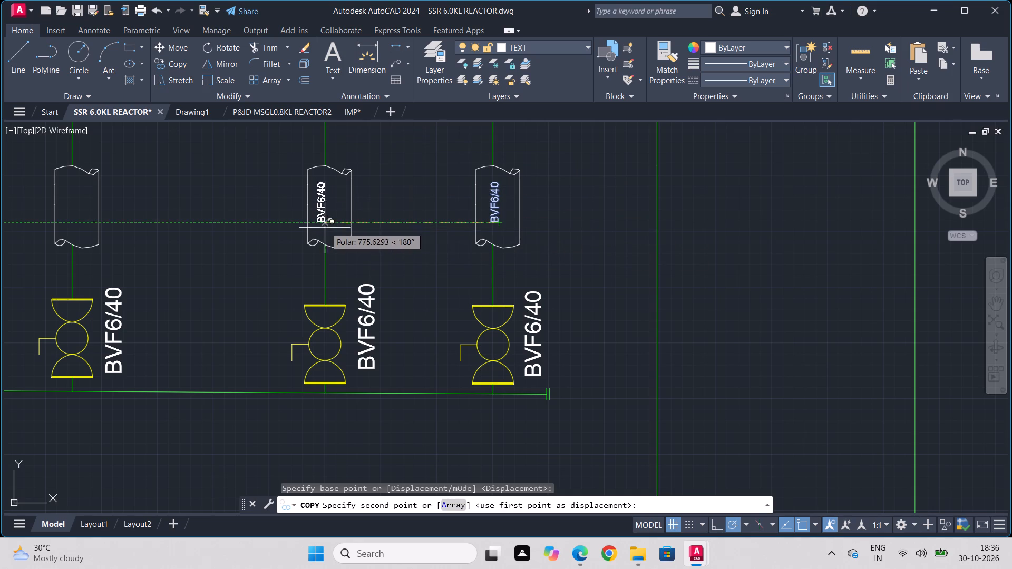
click(326, 227)
click(77, 221)
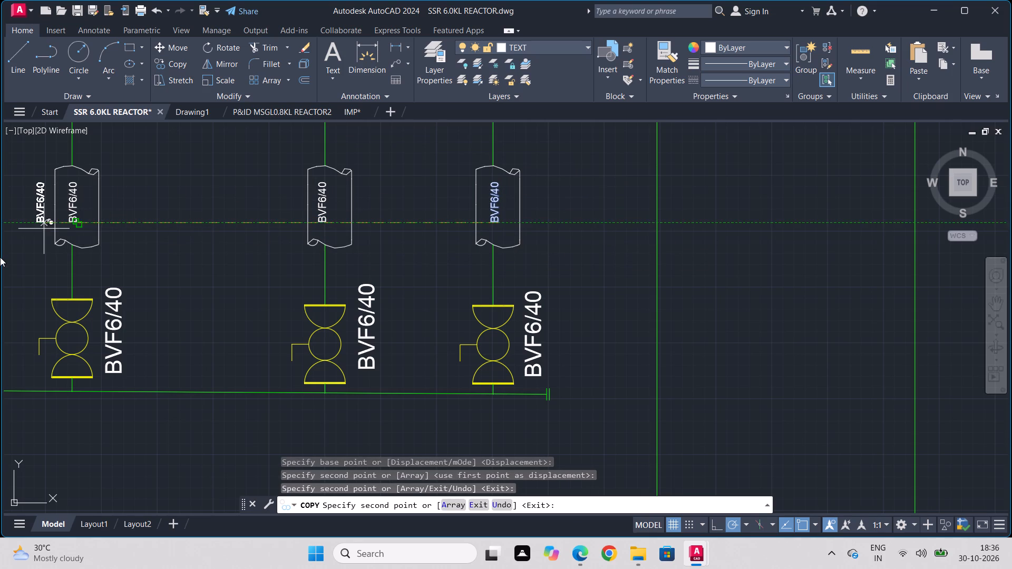
middle_drag(0, 257, 250, 259)
scroll(250, 259, down, 2)
middle_drag(194, 263, 434, 235)
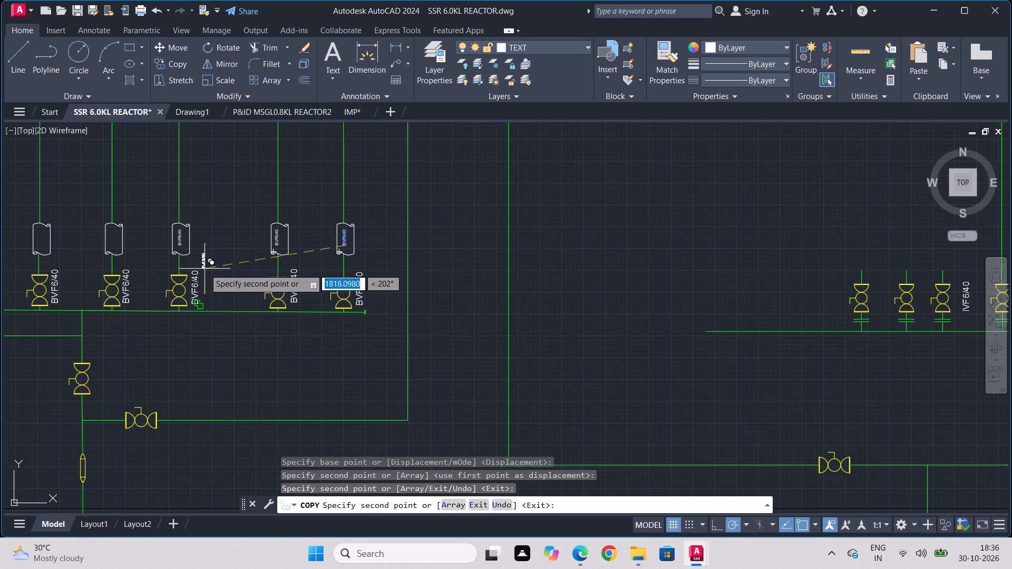
middle_drag(205, 269, 557, 239)
scroll(463, 228, up, 3)
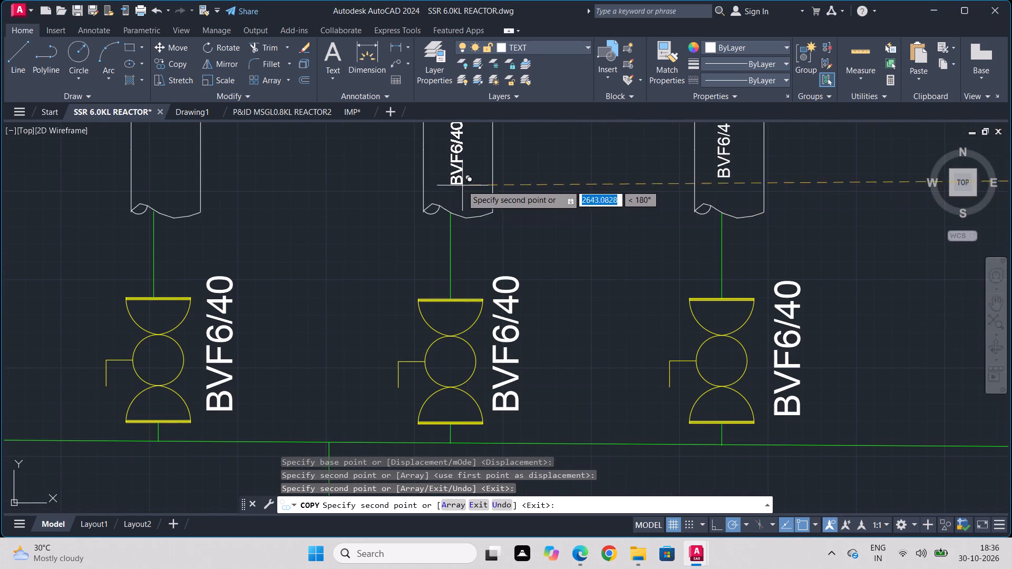
click(460, 176)
click(172, 178)
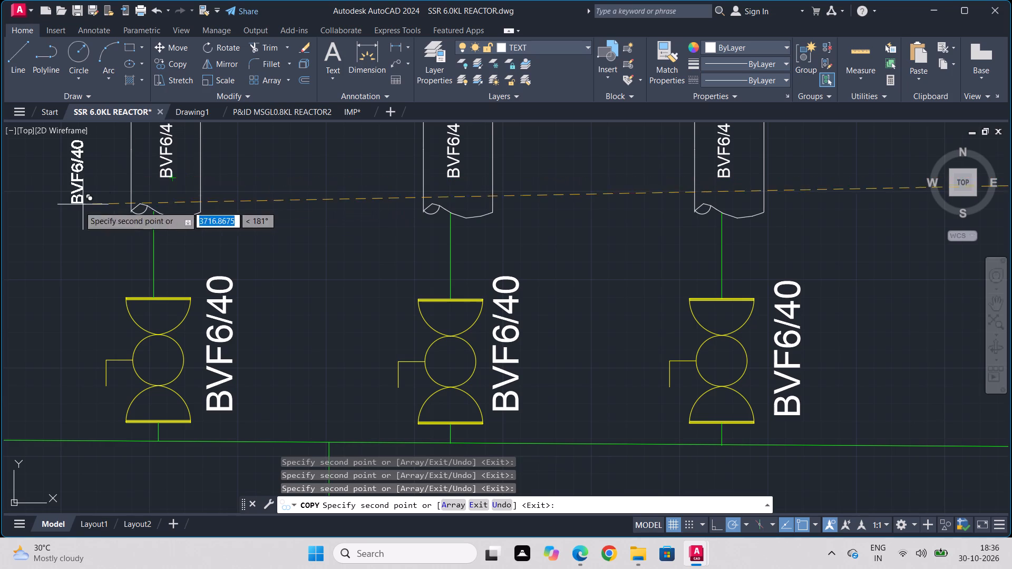
Place small BVF6/40 label copies inside the three pipe-break symbols above the left-hand manifold.
middle_drag(78, 208, 599, 229)
scroll(599, 229, down, 1)
scroll(386, 217, down, 1)
middle_drag(277, 225, 517, 224)
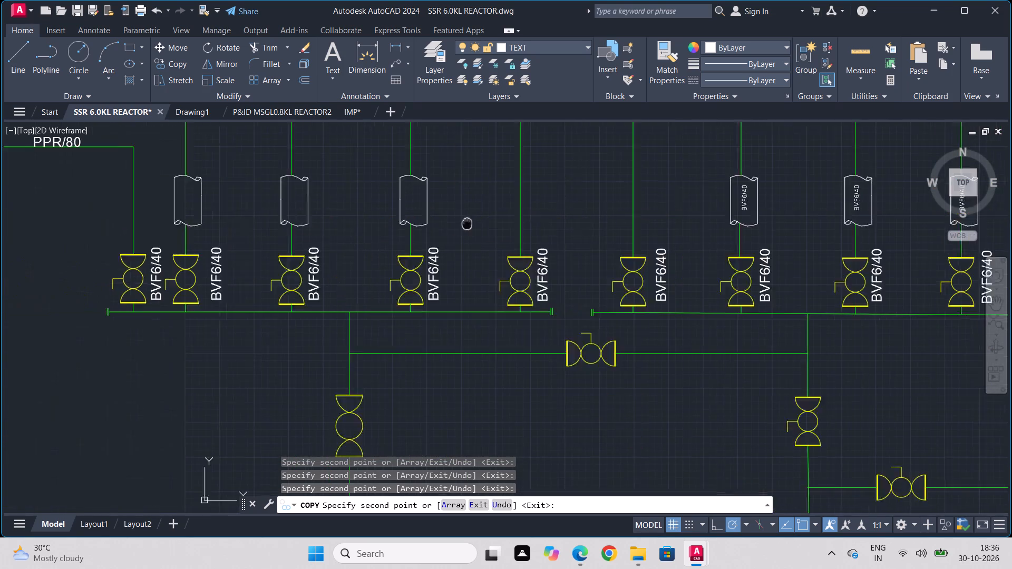
middle_drag(517, 224, 538, 225)
scroll(495, 219, up, 1)
click(478, 207)
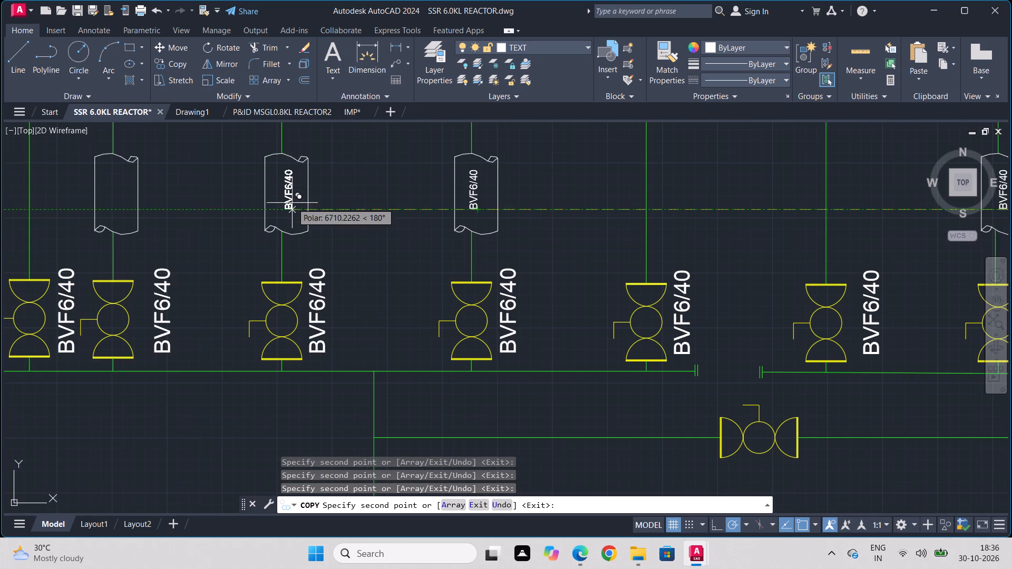
click(290, 204)
click(113, 206)
scroll(44, 246, down, 1)
middle_drag(44, 246, 340, 252)
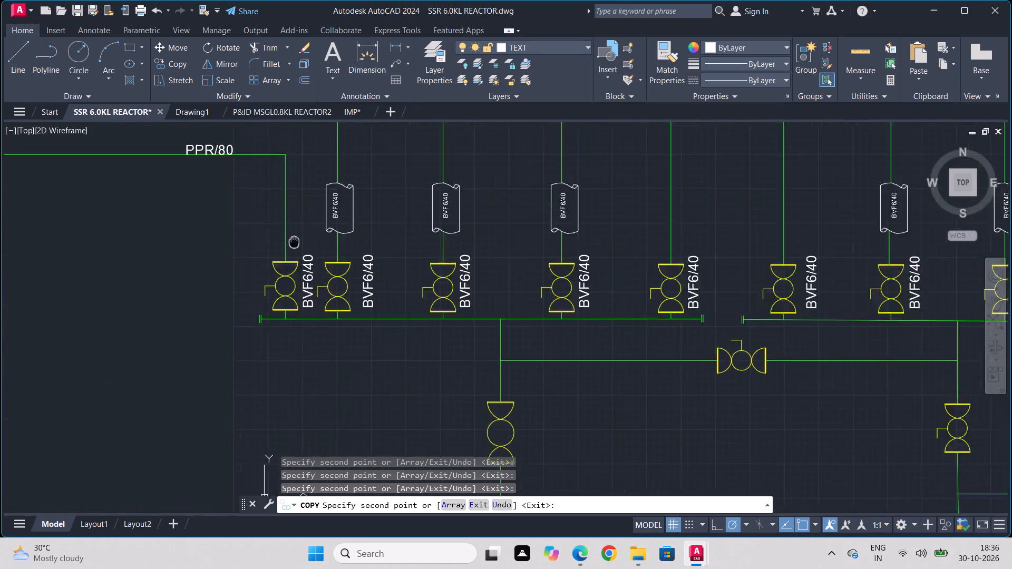
middle_drag(340, 252, 446, 282)
key(Escape)
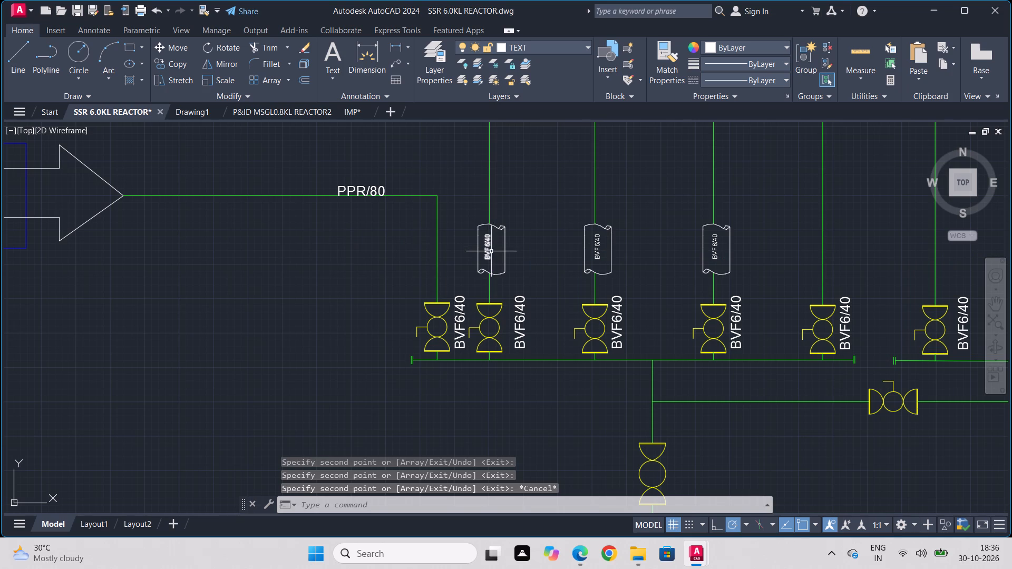
Change the text inside the first pipe-break symbol above the left-hand manifold to IC.
click(488, 252)
right_click(488, 252)
right_click(488, 252)
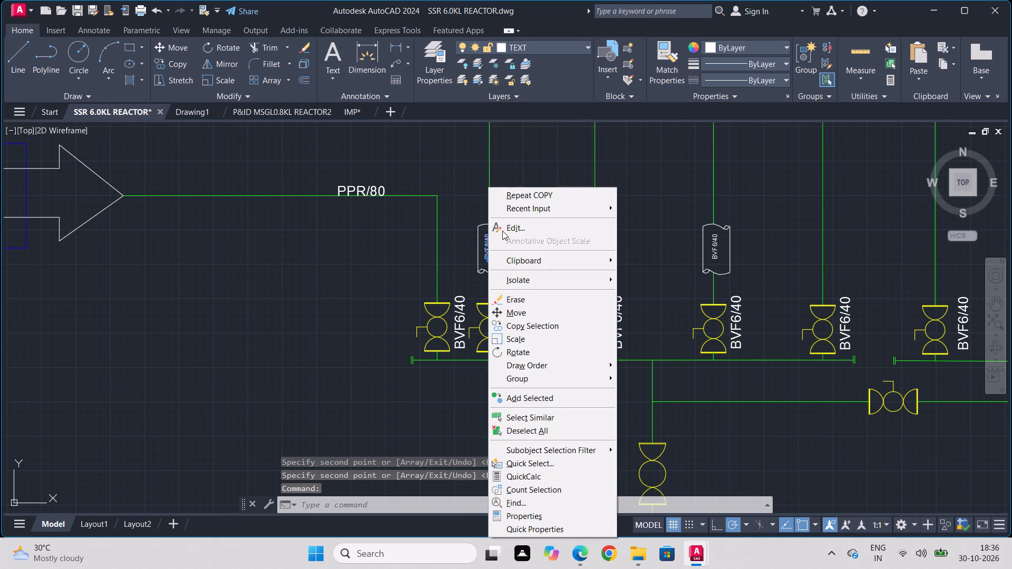
click(503, 229)
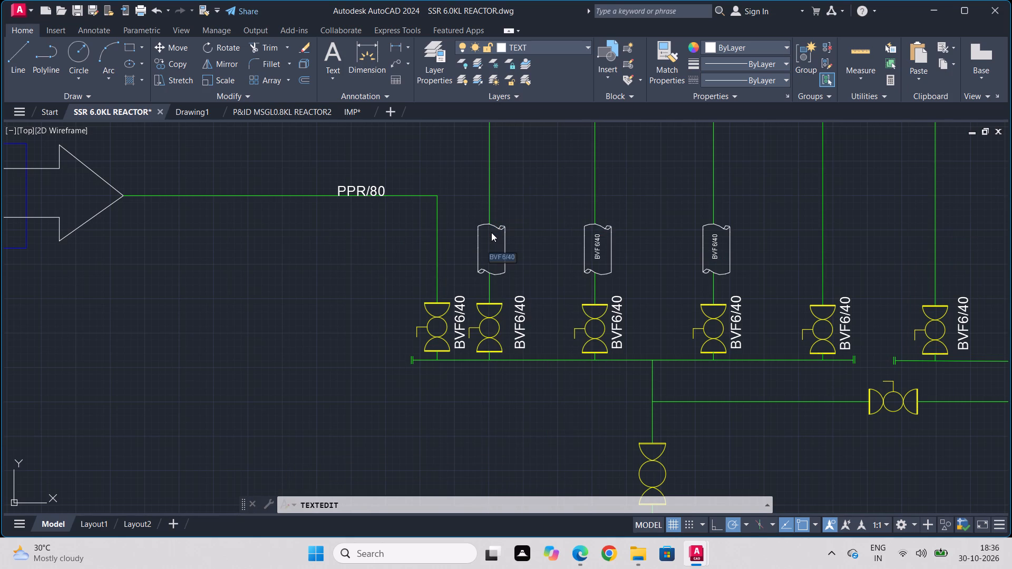
text(IC)
key(Return)
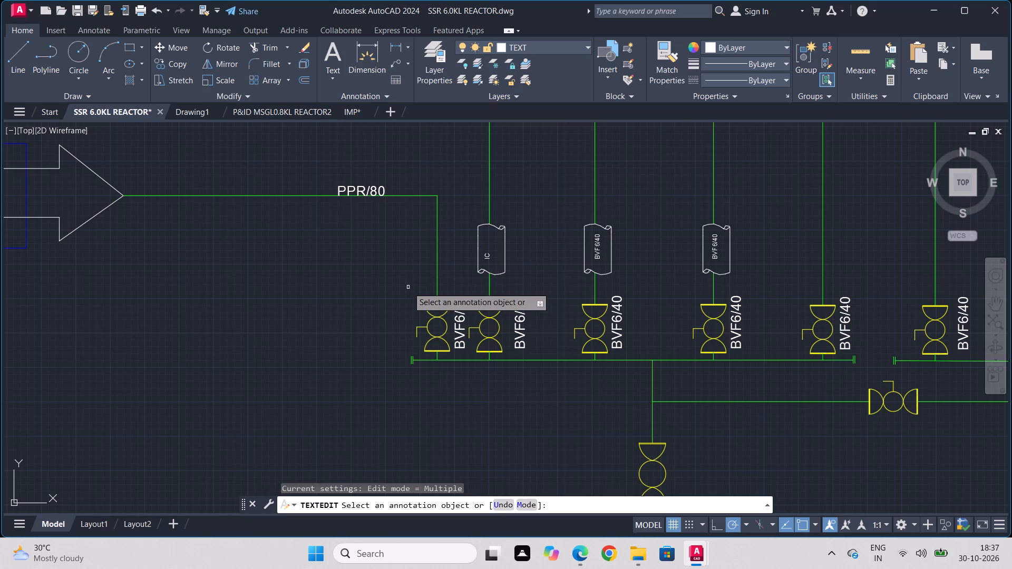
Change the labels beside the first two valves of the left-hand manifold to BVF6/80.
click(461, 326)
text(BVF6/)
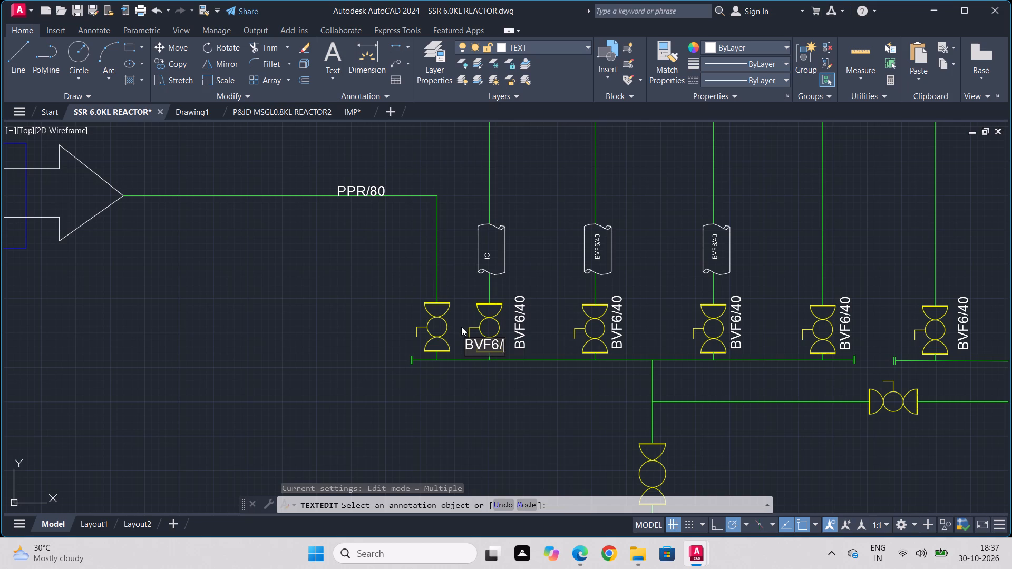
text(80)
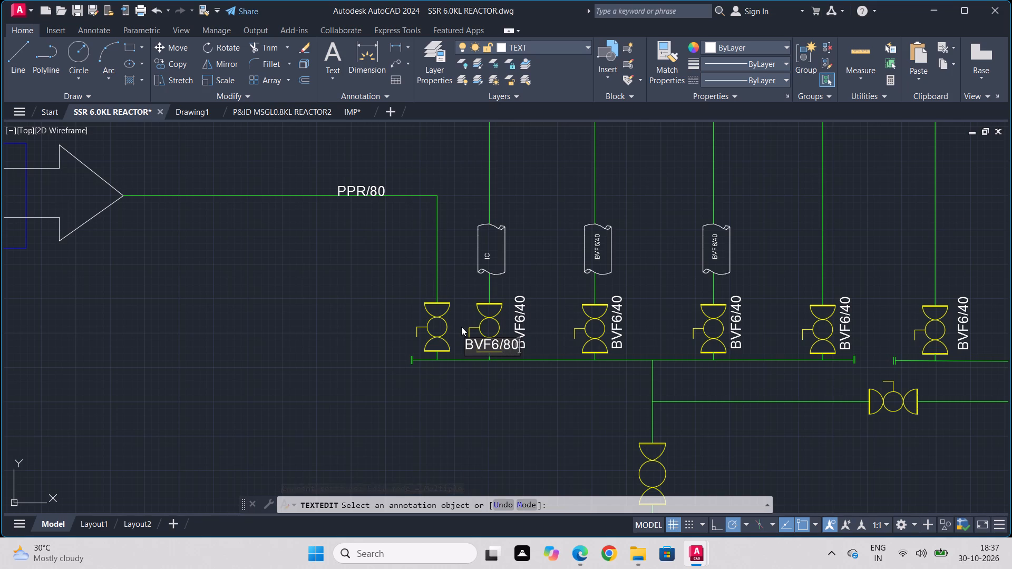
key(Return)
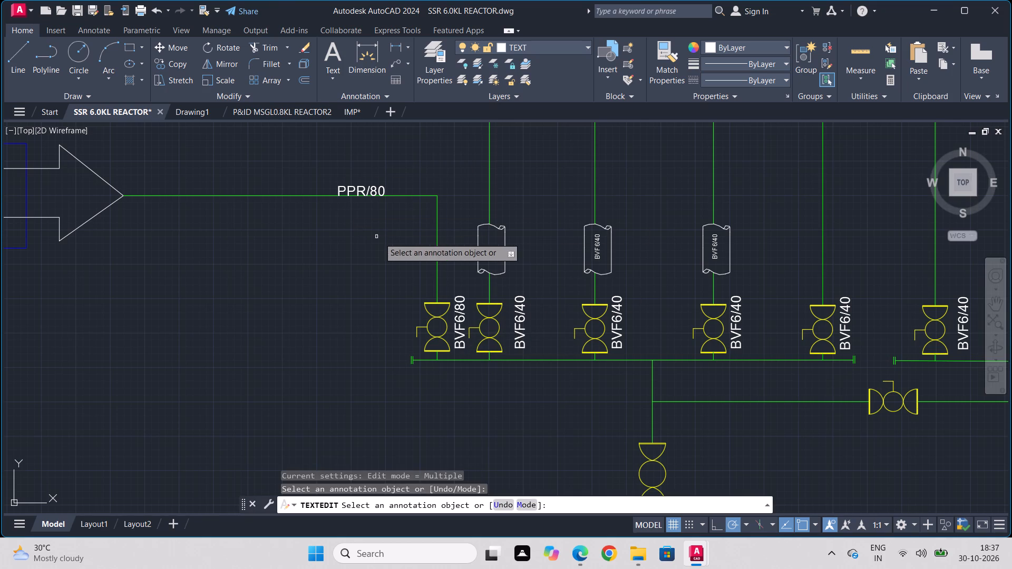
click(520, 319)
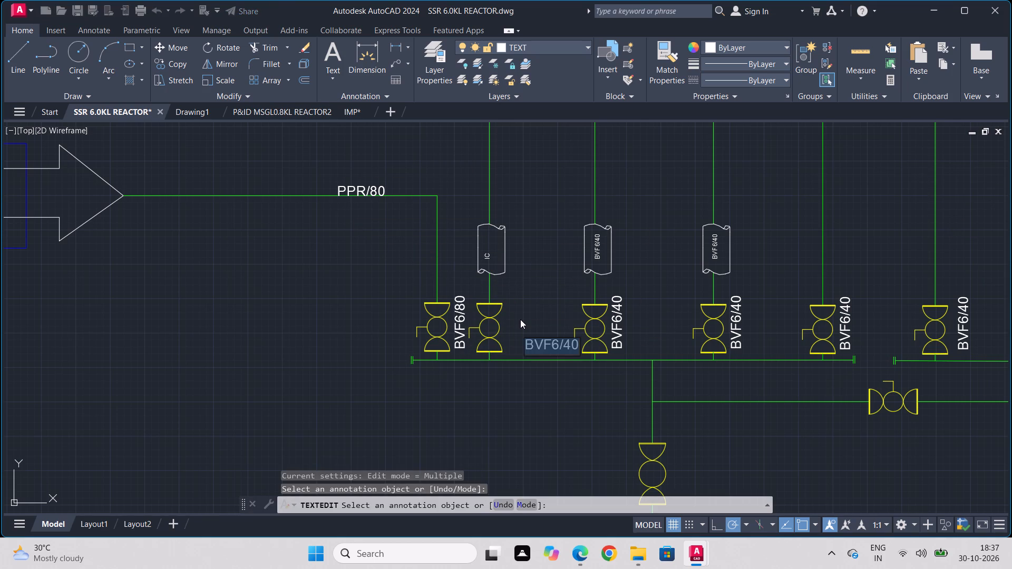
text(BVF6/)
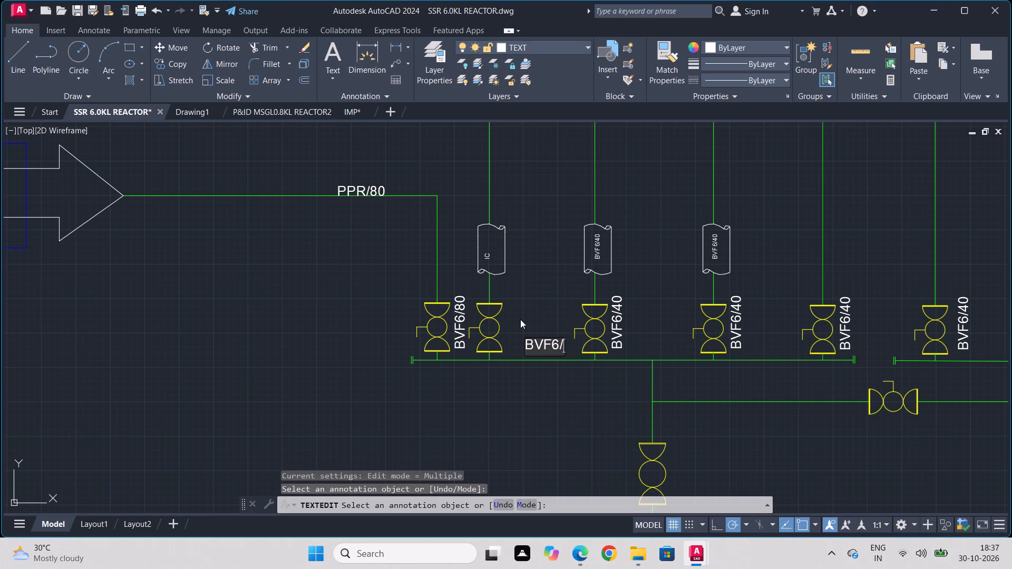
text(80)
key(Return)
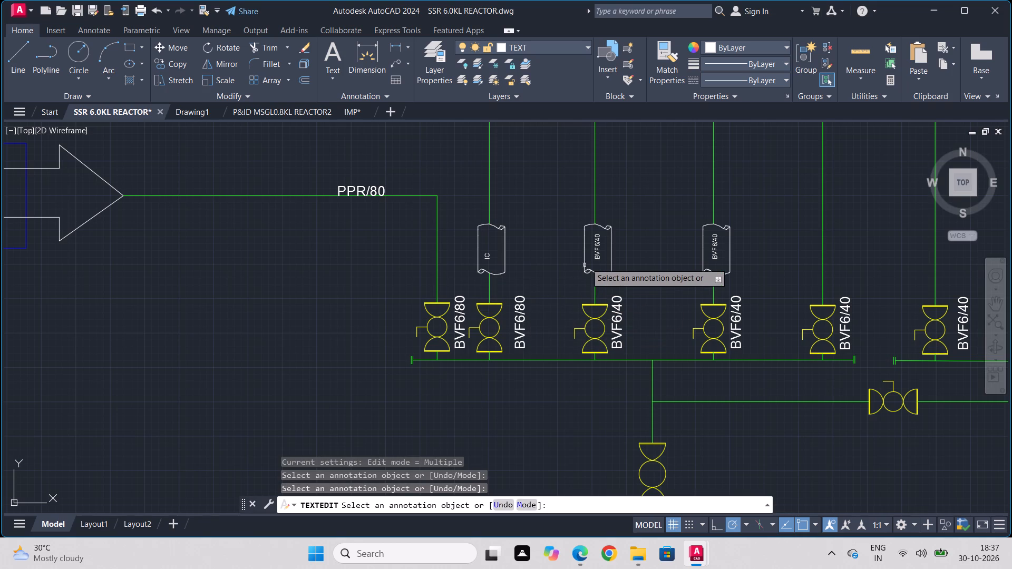
Change the text inside the second pipe-break symbol above the left-hand manifold to IC.
click(596, 251)
text(IC)
key(Return)
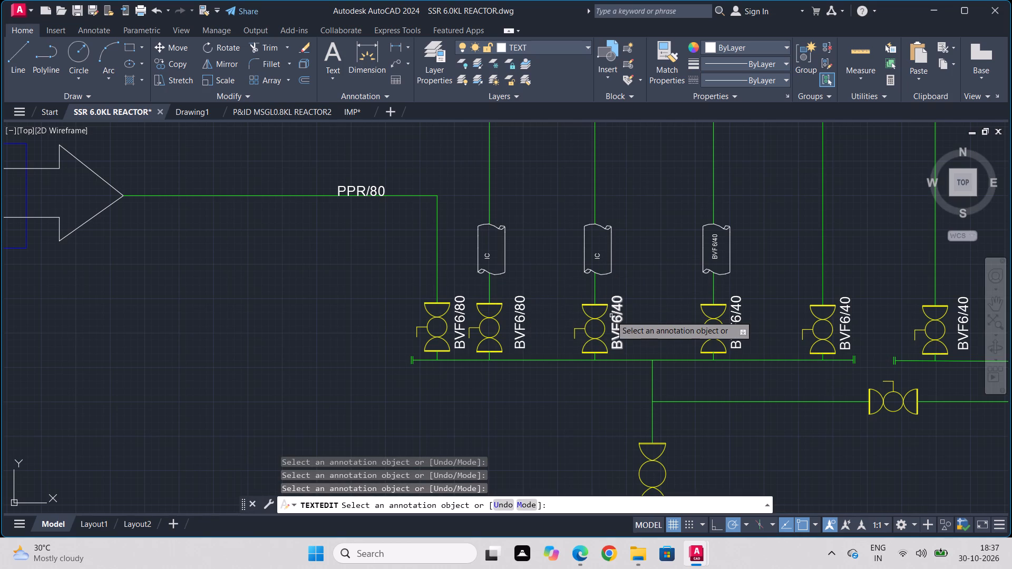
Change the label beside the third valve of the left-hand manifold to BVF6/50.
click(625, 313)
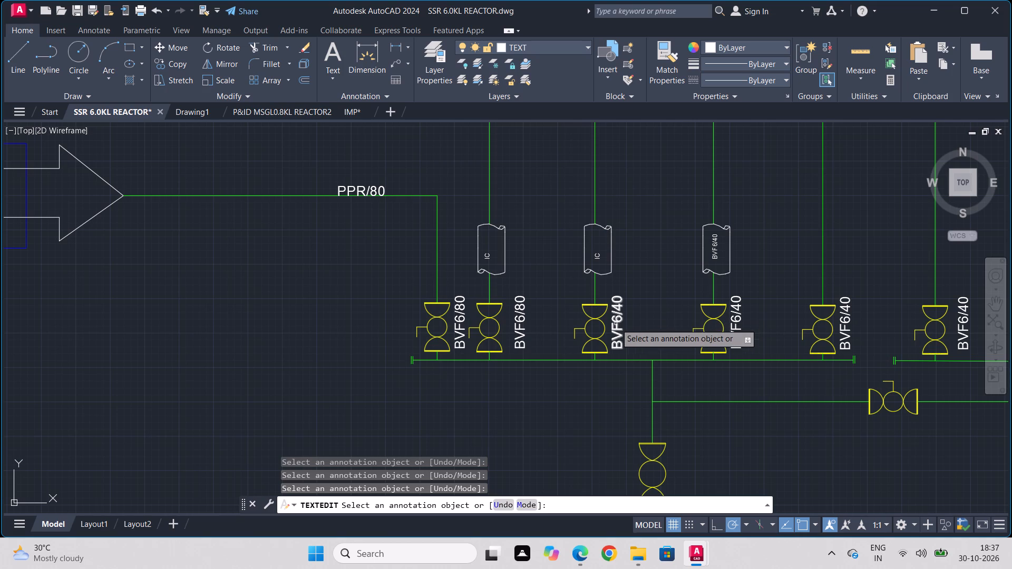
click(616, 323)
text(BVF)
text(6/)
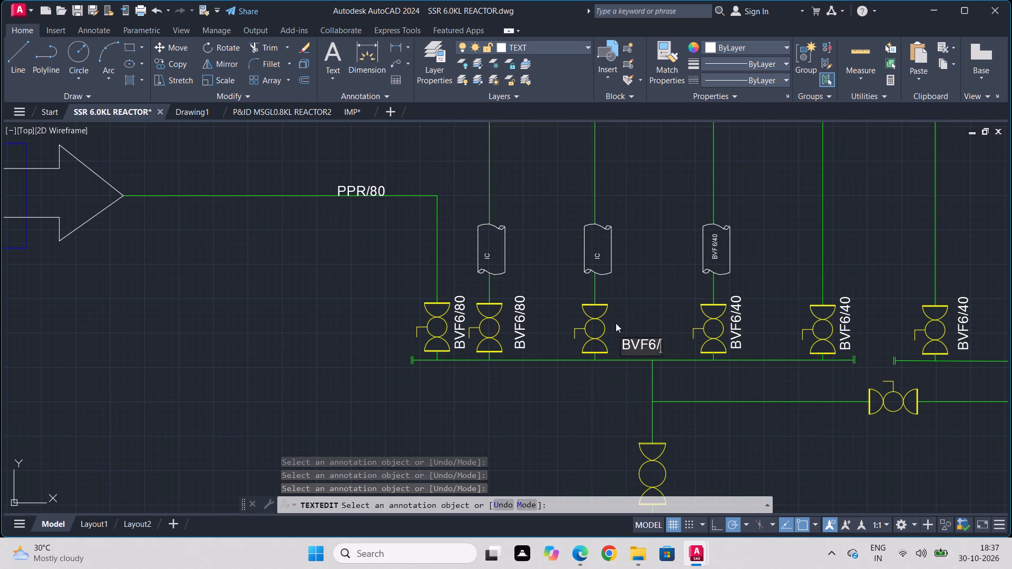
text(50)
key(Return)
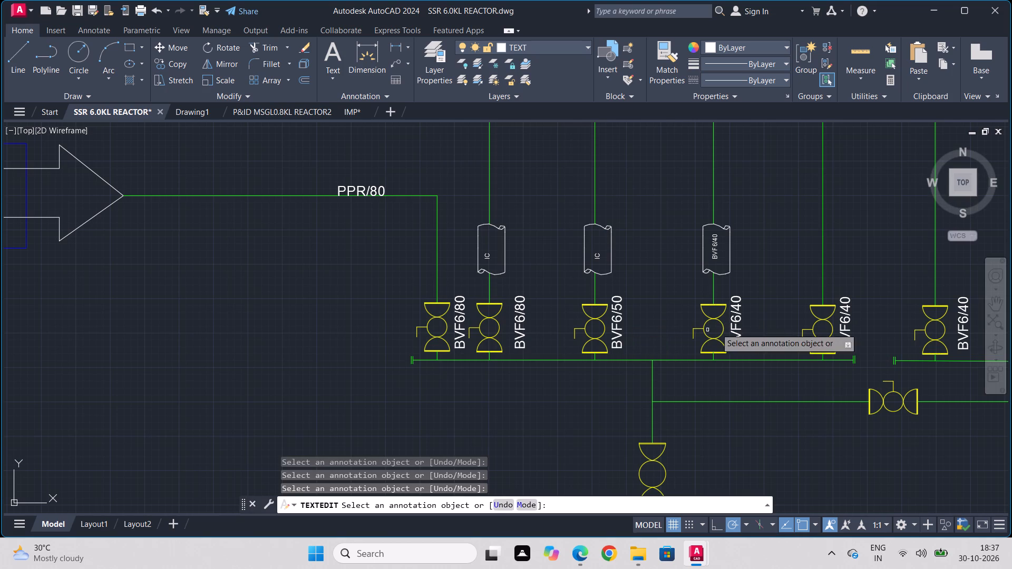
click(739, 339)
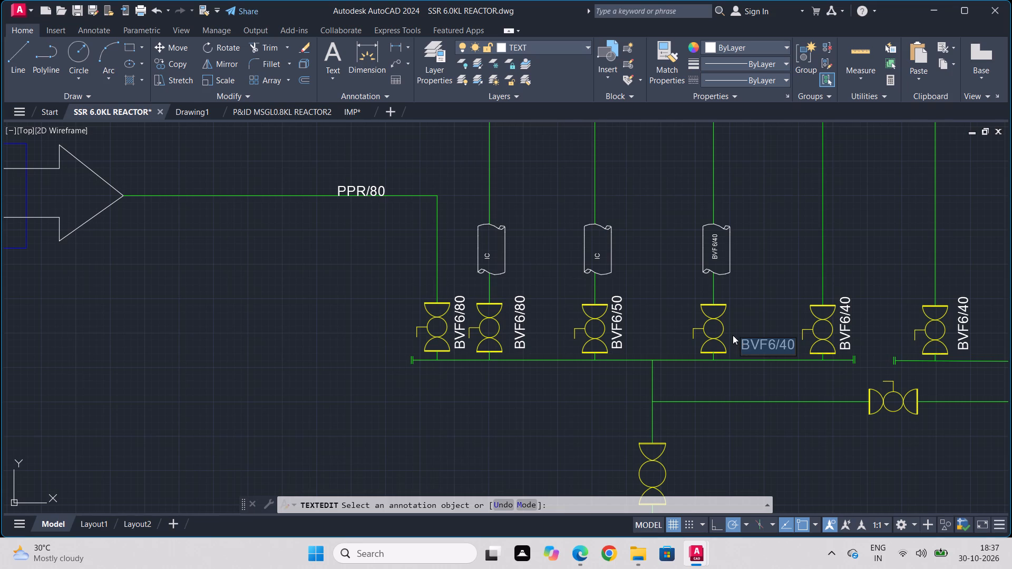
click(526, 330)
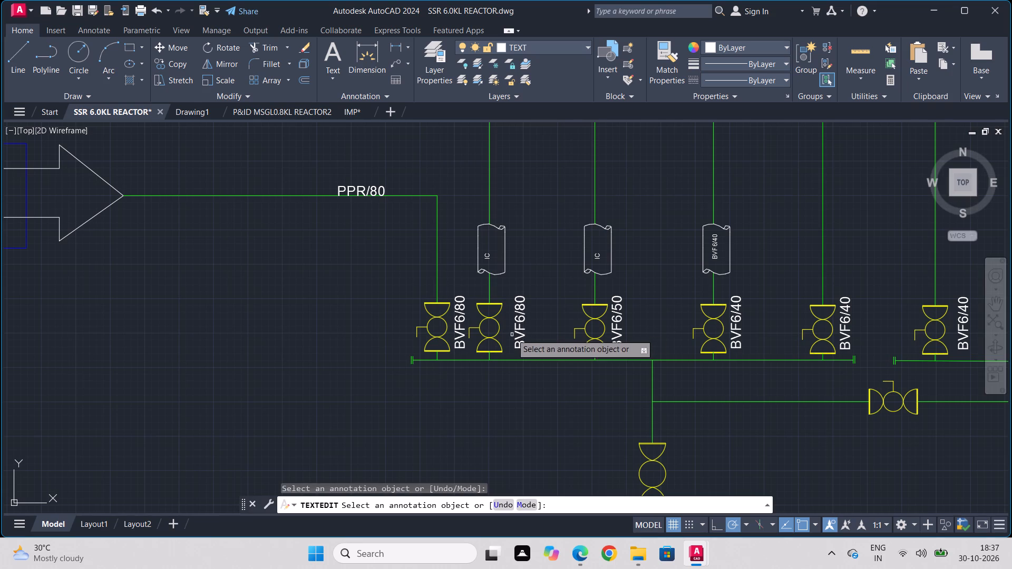
Change the labels beside the first three valves of the left-hand manifold to BVF1/80.
click(461, 329)
text(BVF1)
key(slash)
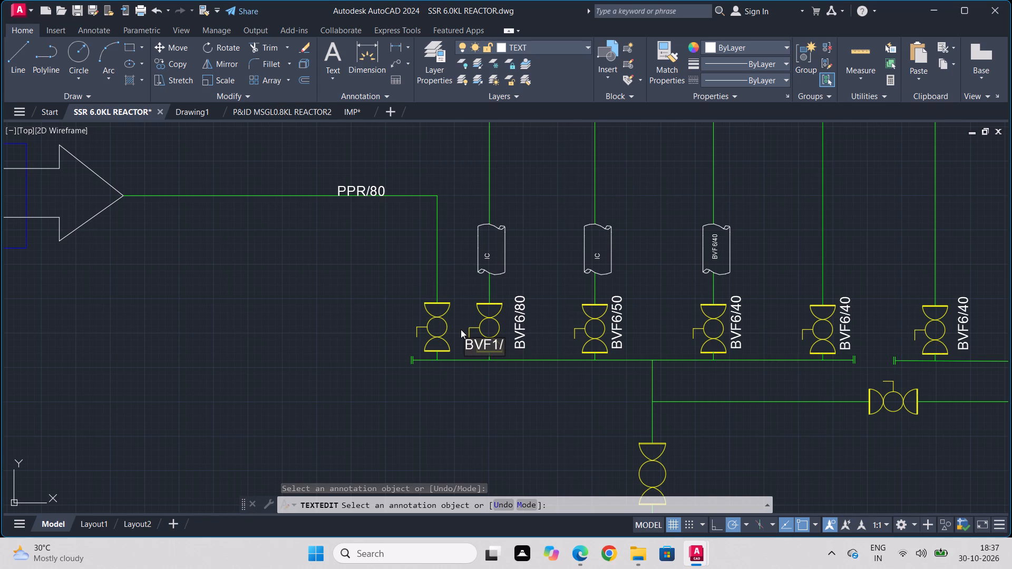
text(80)
key(Return)
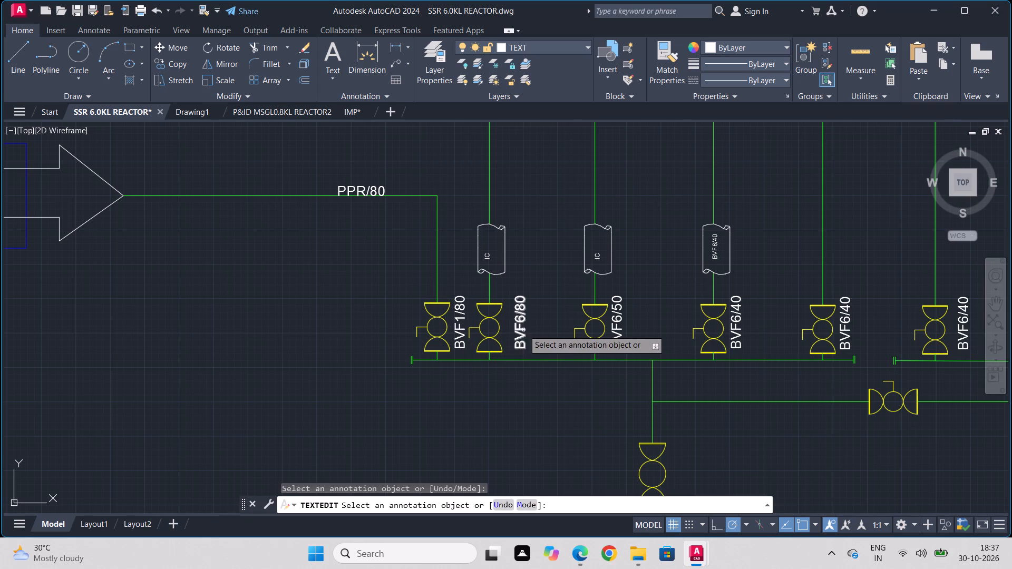
click(523, 329)
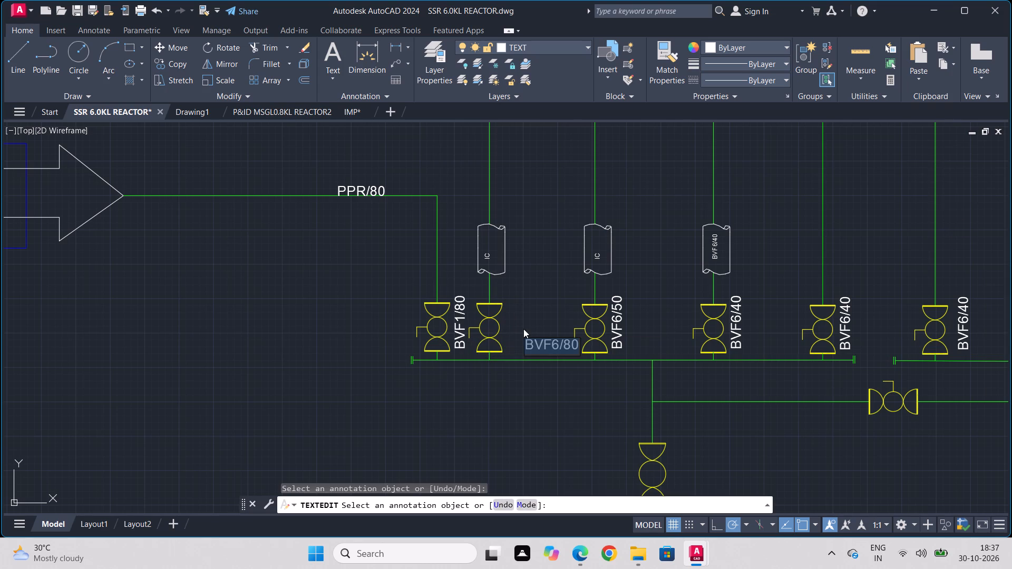
text(BVF1/)
text(80)
key(Return)
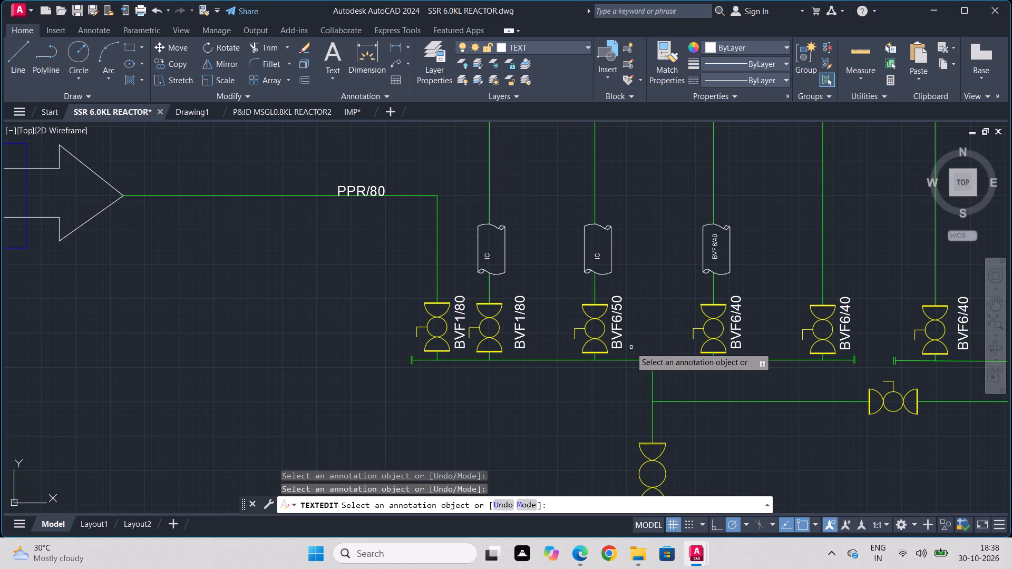
click(618, 347)
text(BVF1/)
text(80)
key(Return)
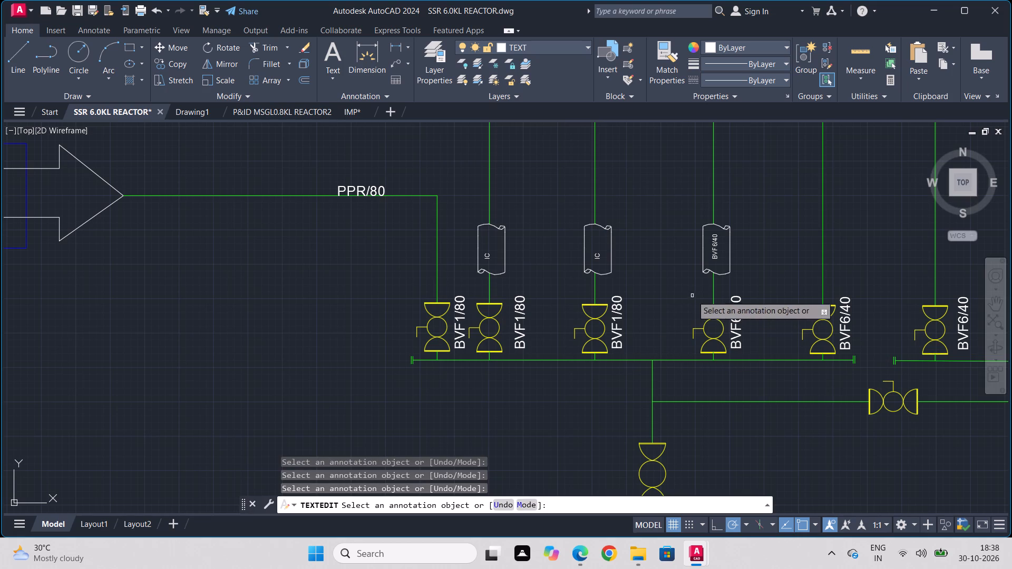
Change the text inside the third pipe-break symbol above the left-hand manifold to IC.
click(718, 252)
text(IC)
key(Return)
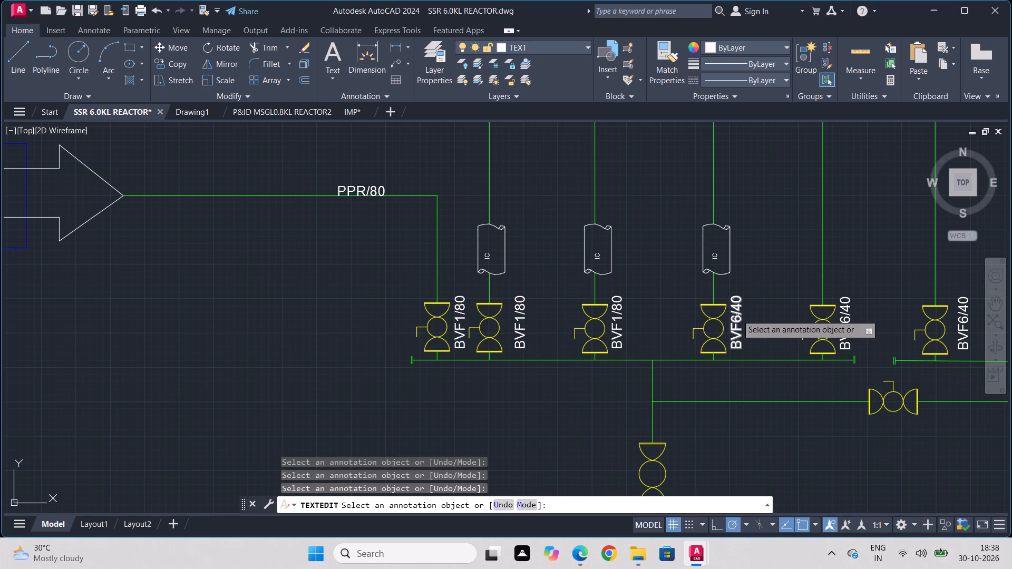
Change the label beside the fourth valve of the left-hand manifold to BVE1/50.
click(737, 315)
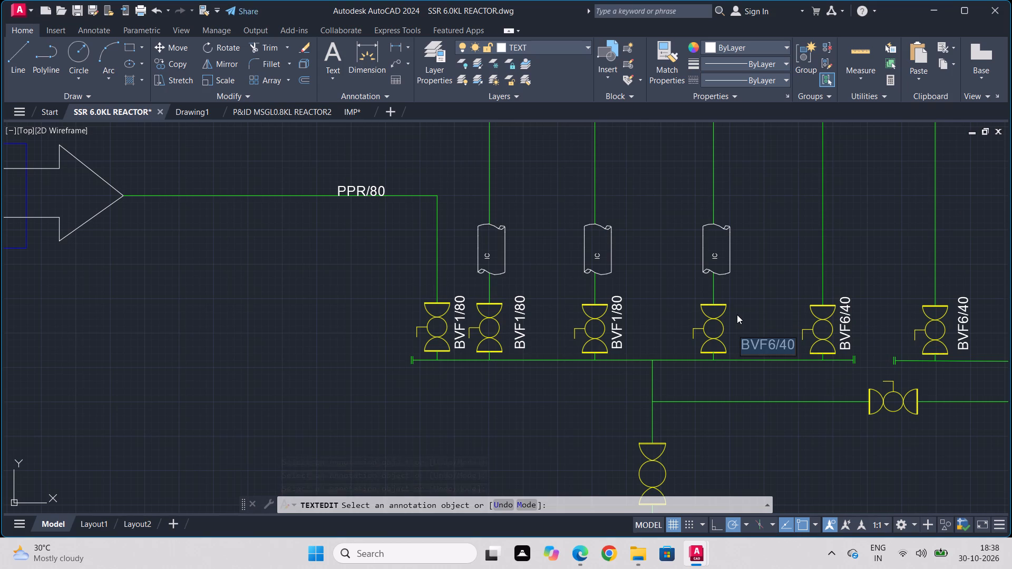
text(BV)
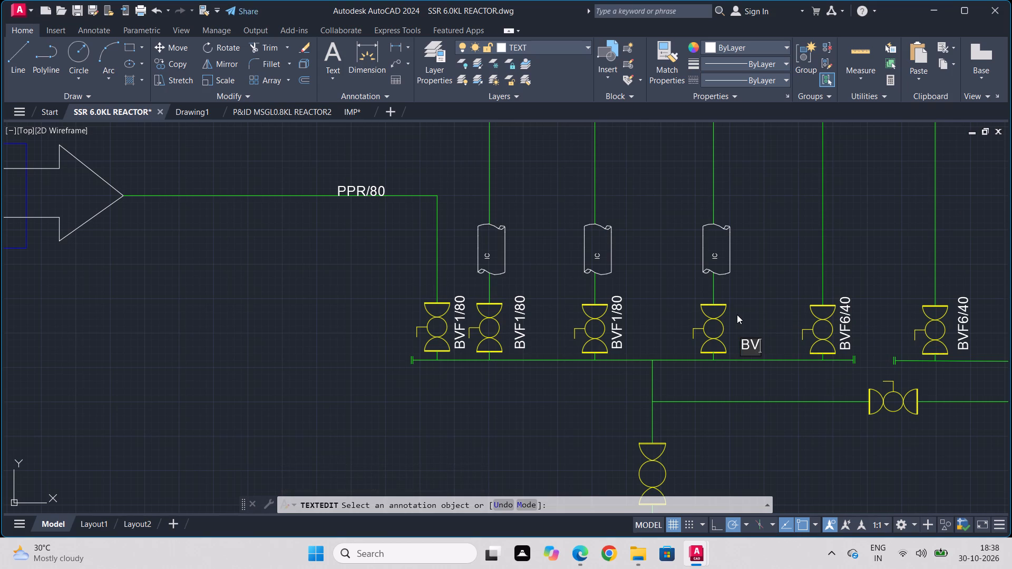
key(e)
key(1)
key(slash)
text(50)
key(Return)
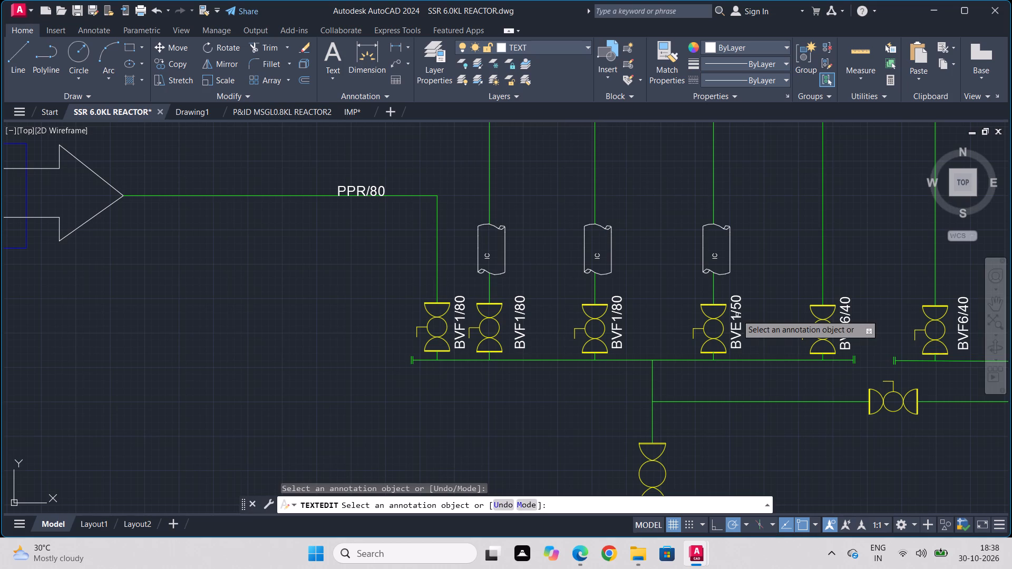
Change the label beside the fifth valve of the left-hand manifold to BVF1/30.
click(846, 337)
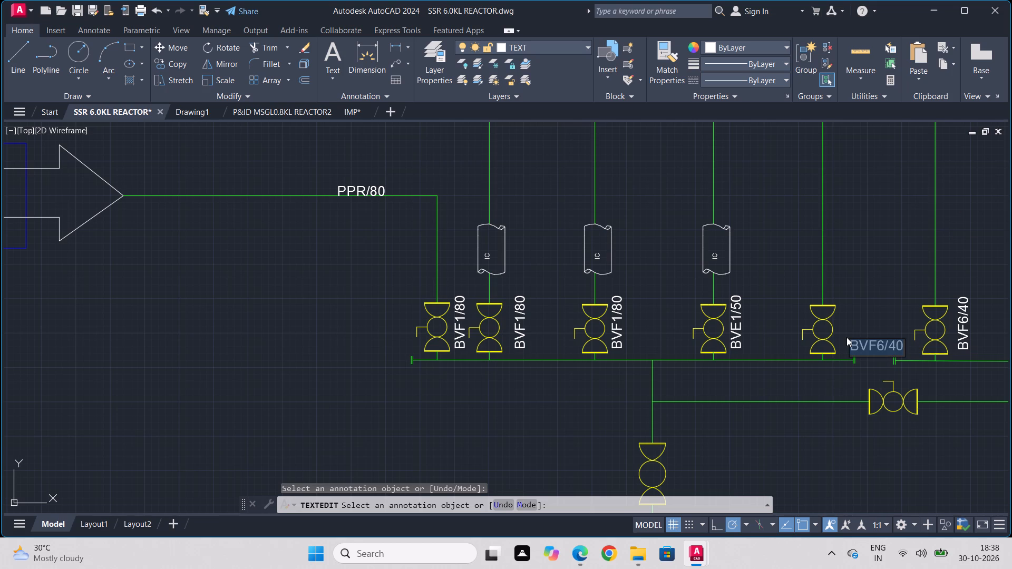
text(BVF1)
key(slash)
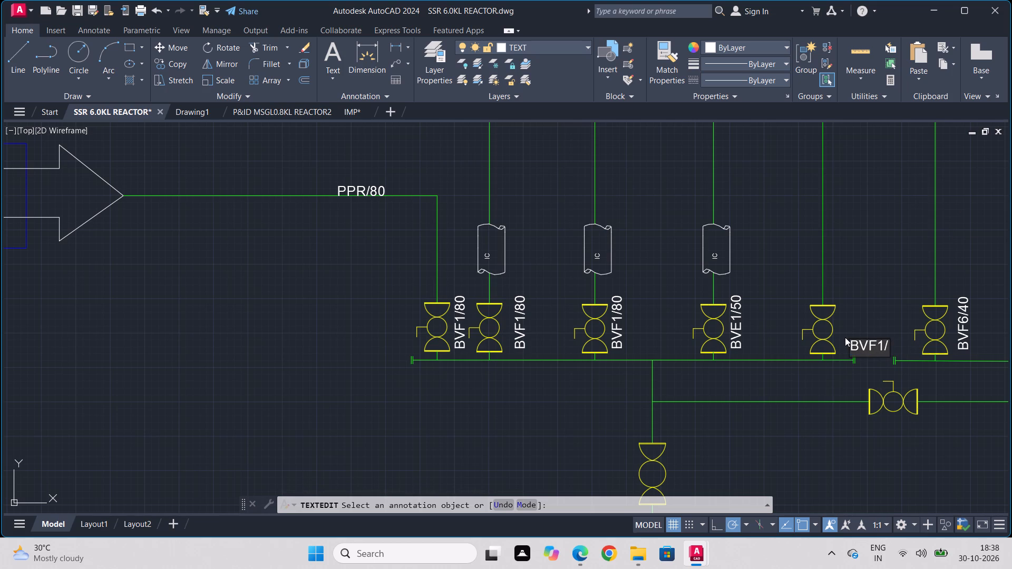
text(30)
key(Return)
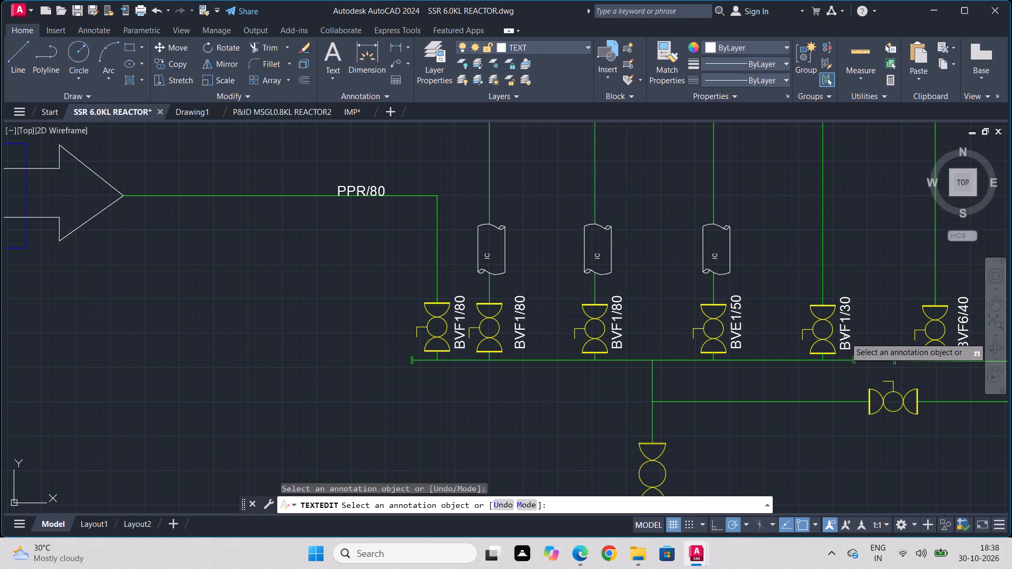
Change the label beside the first valve of the right-hand manifold to BVE1/80.
scroll(863, 336, down, 1)
middle_drag(864, 335, 476, 259)
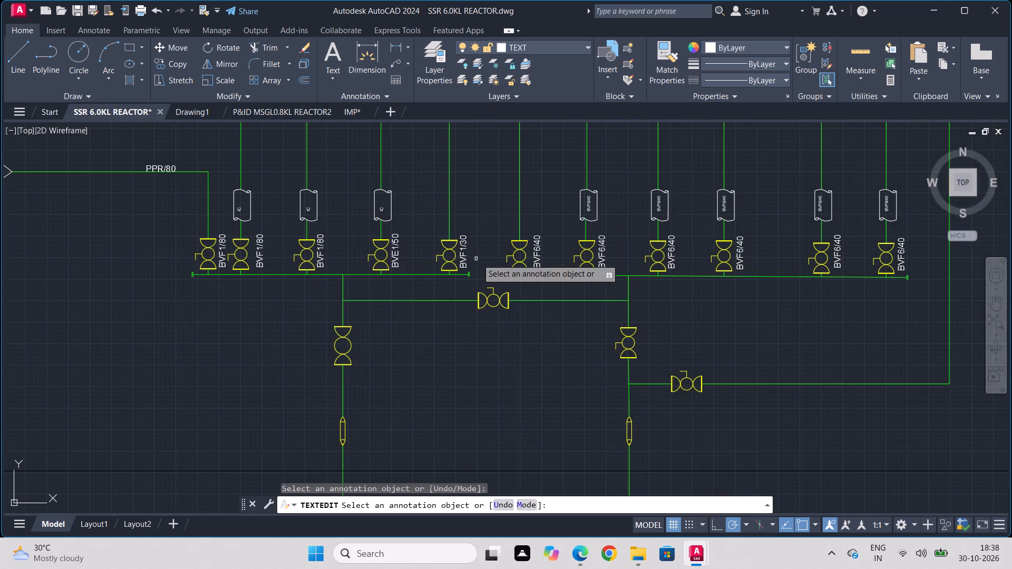
scroll(515, 263, up, 3)
click(565, 233)
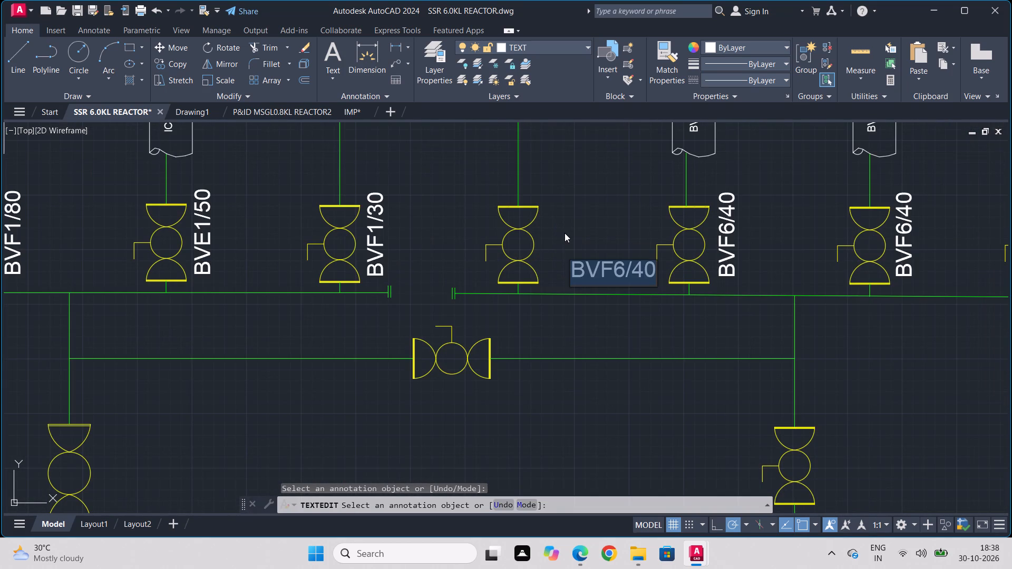
text(BVE1)
key(slash)
text(880)
key(Return)
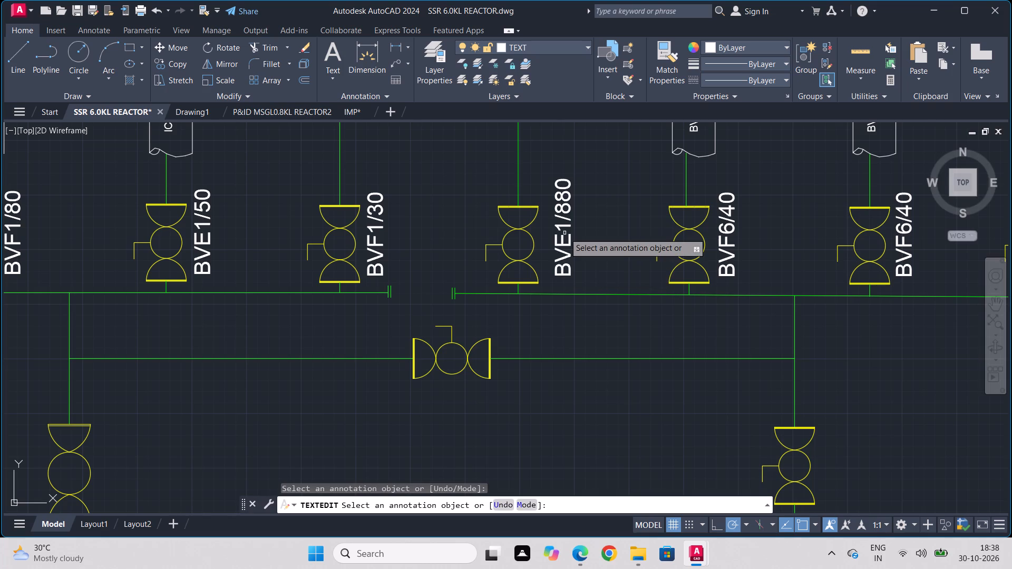
click(565, 233)
click(565, 242)
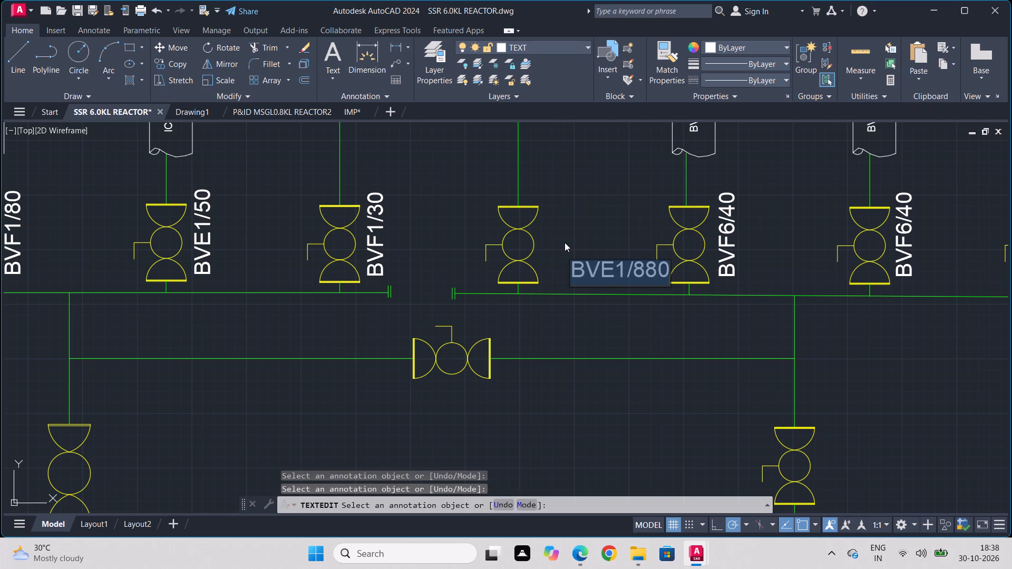
text(BV)
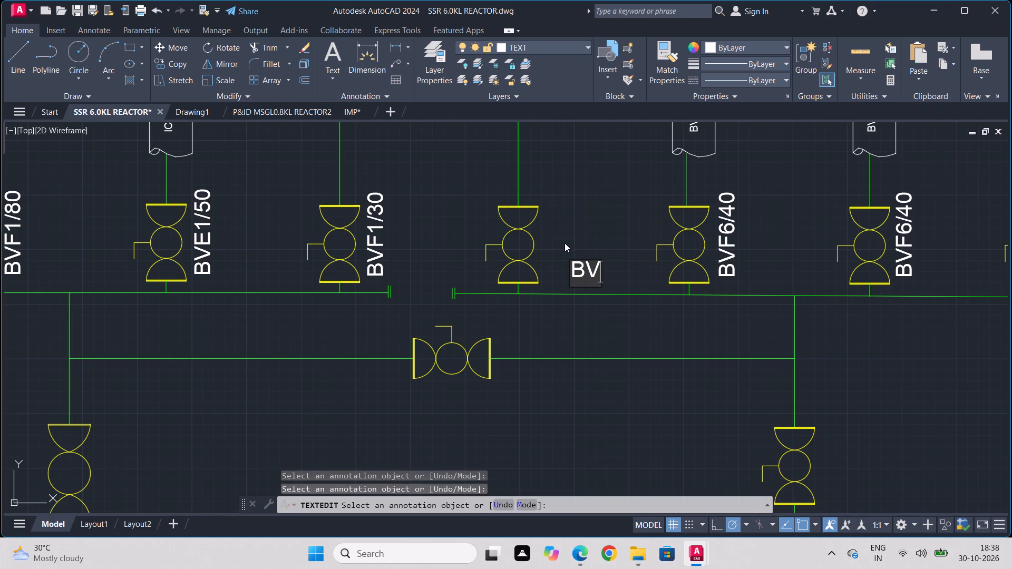
text(E1)
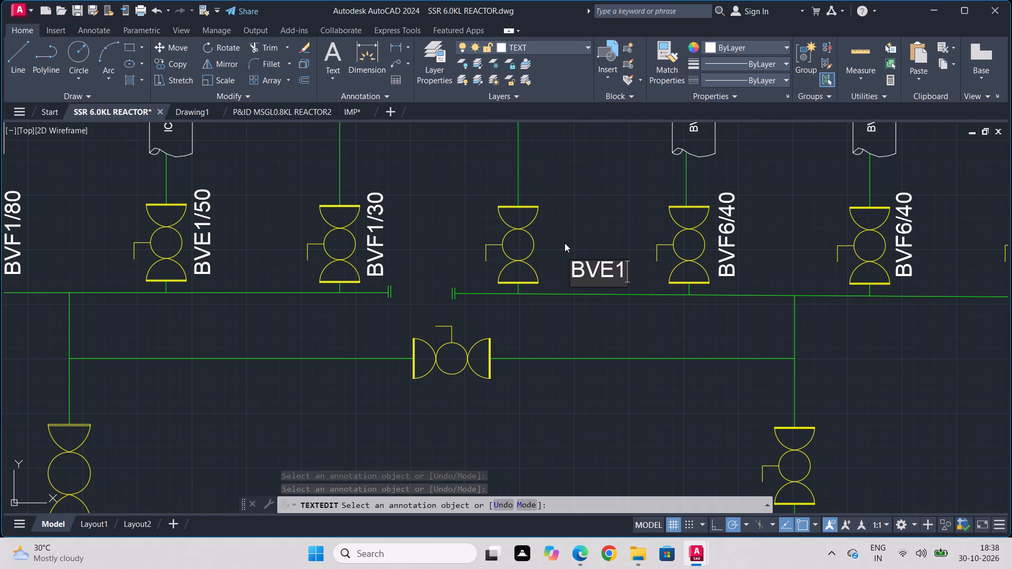
key(slash)
text(80)
key(Return)
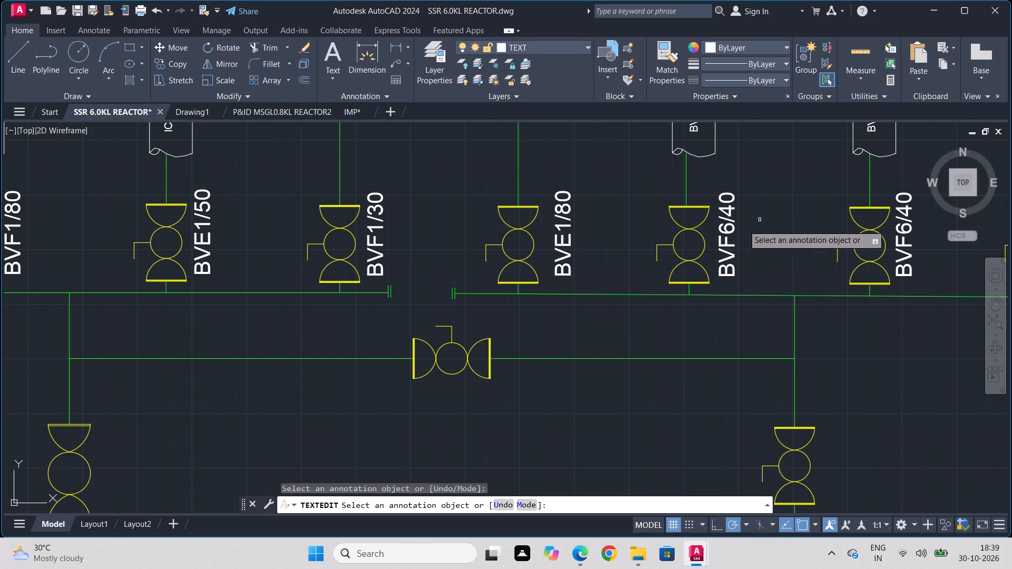
Change the label beside the second valve of the right-hand manifold to BVF1/80.
click(728, 241)
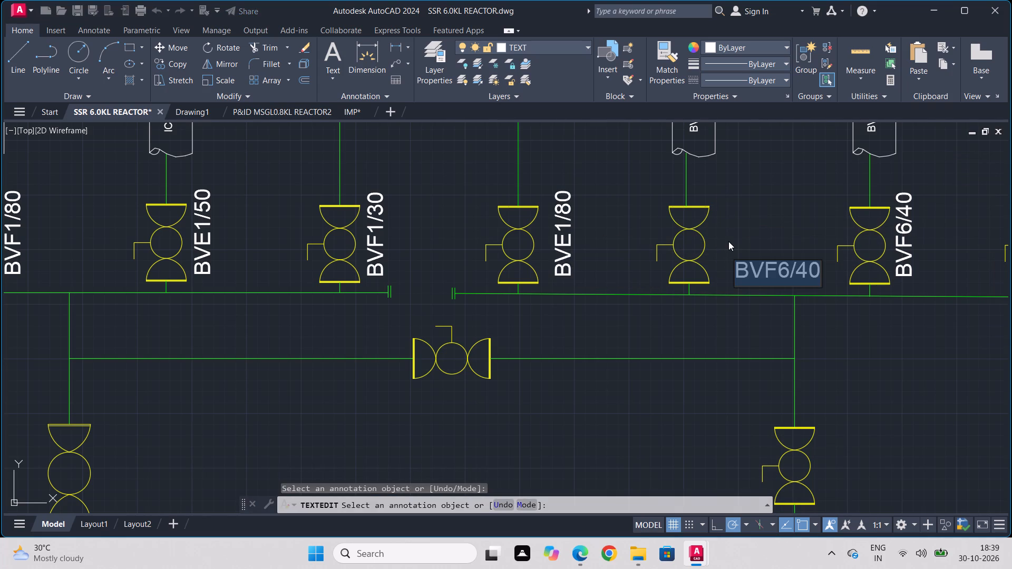
text(BVF1/)
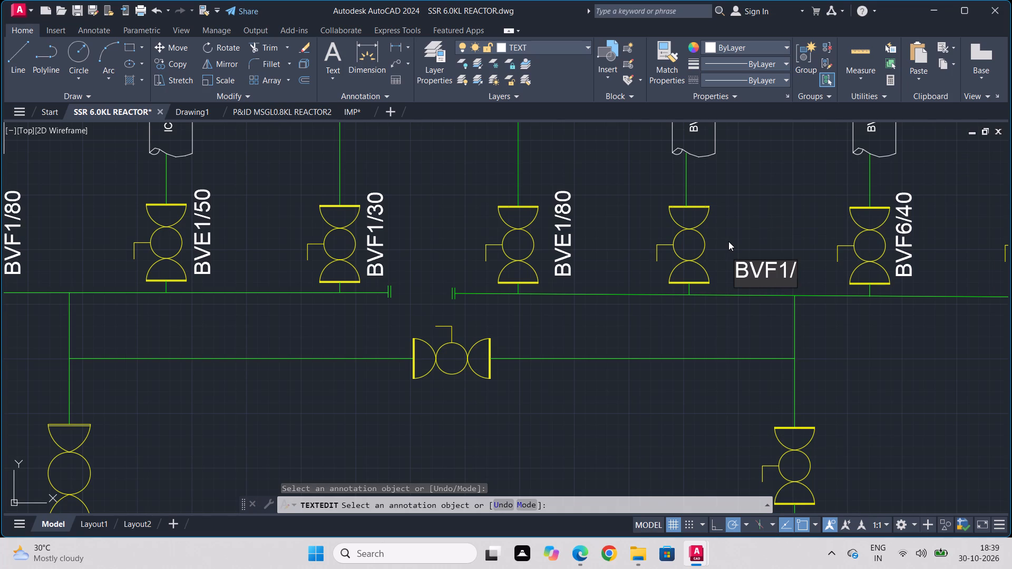
text(880)
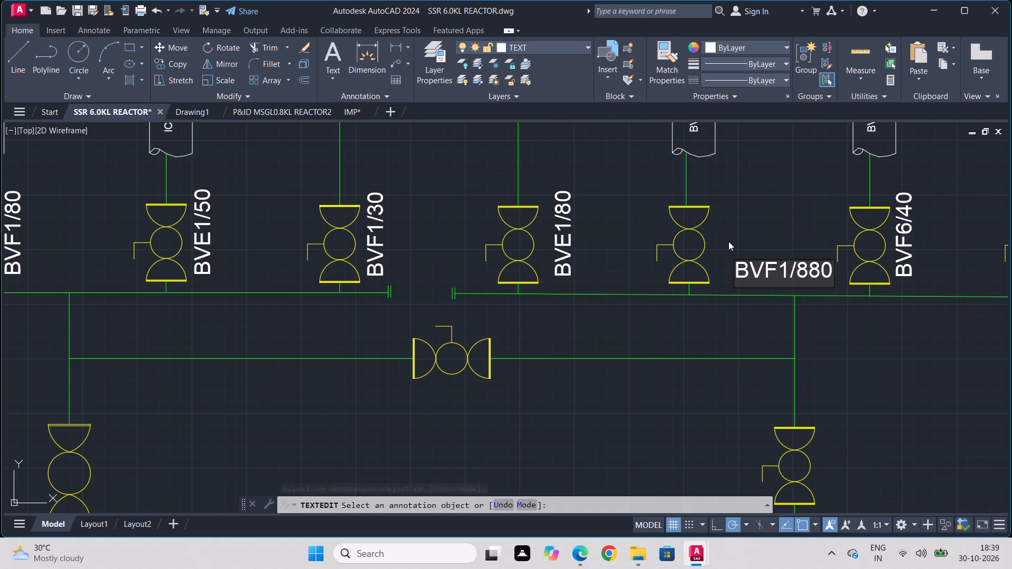
key(Return)
click(728, 241)
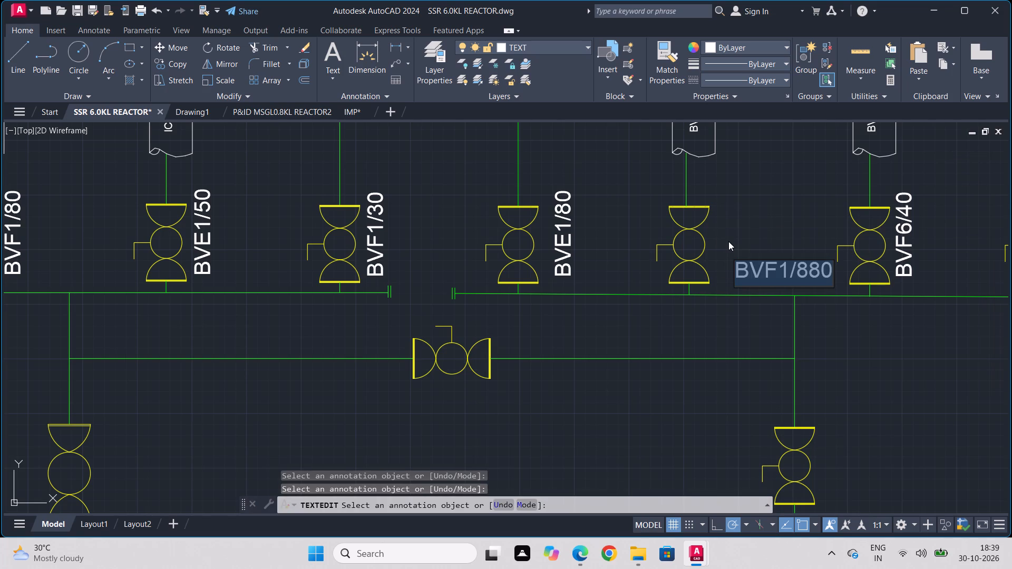
text(BVF1/)
text(80)
key(Return)
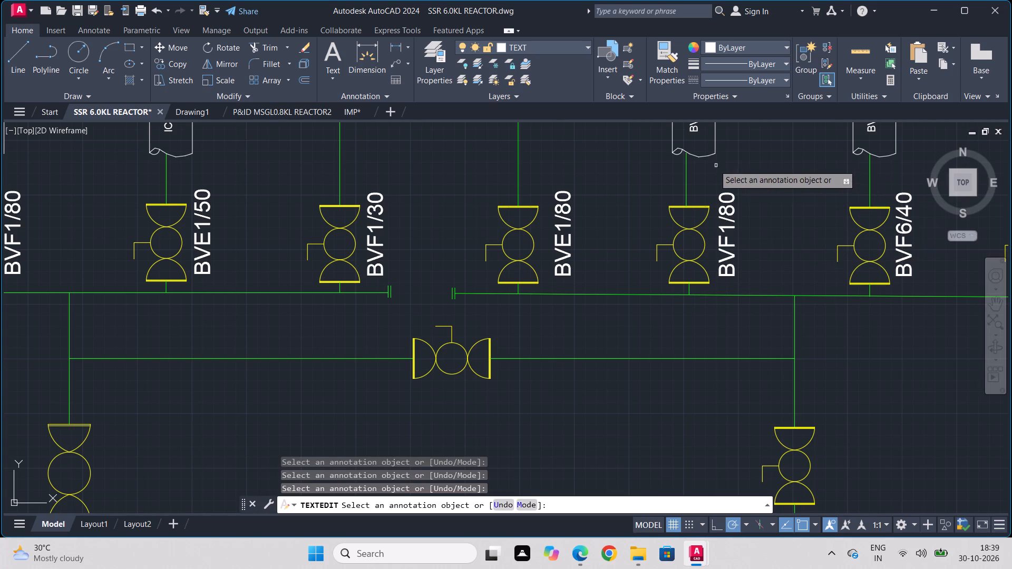
Change the text inside the first two pipe-break symbols above the right-hand manifold to IC.
middle_drag(714, 164, 707, 269)
click(687, 231)
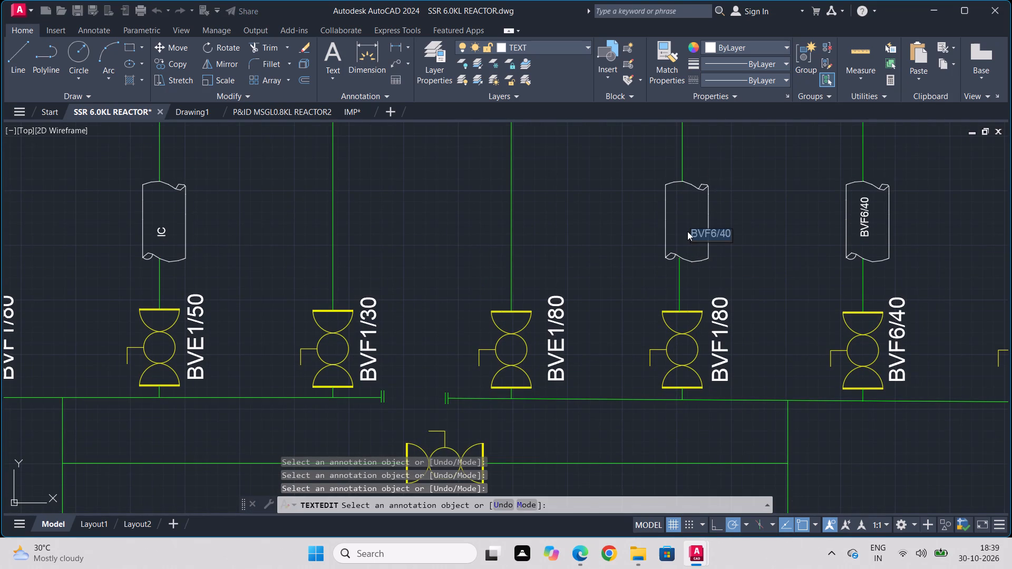
key(u)
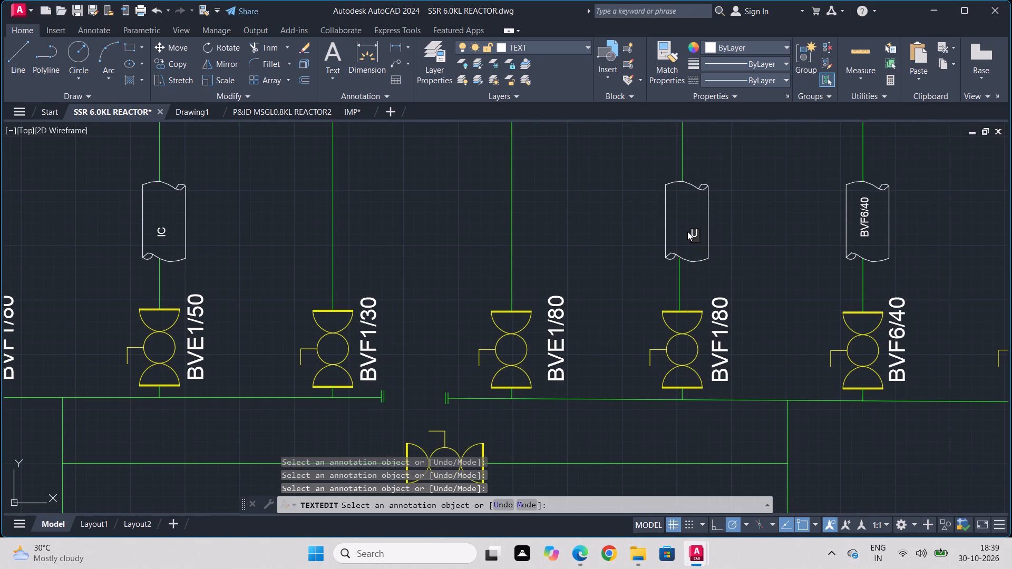
click(687, 231)
click(687, 231)
text(IC)
key(Return)
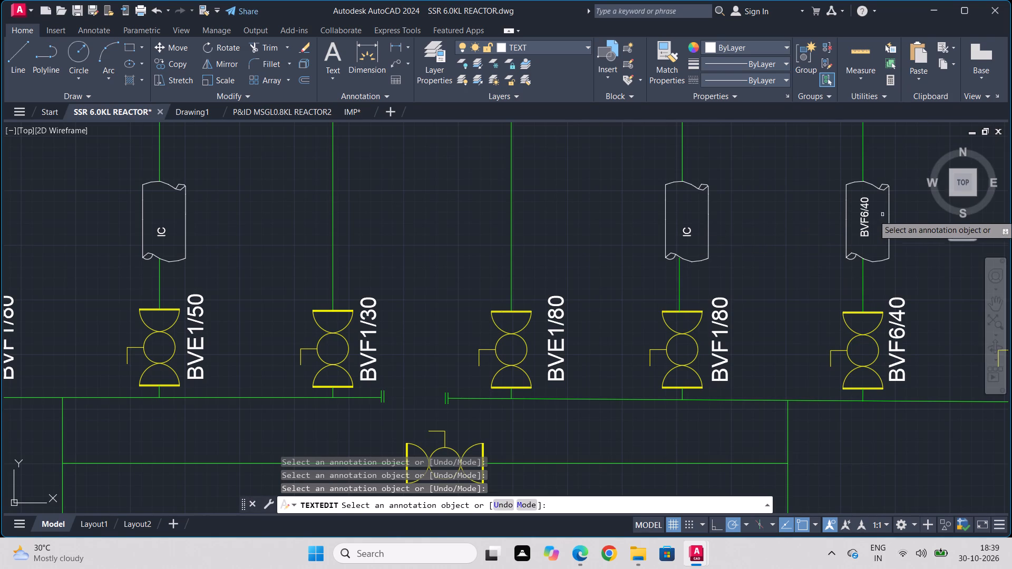
click(868, 225)
text(IC)
key(Return)
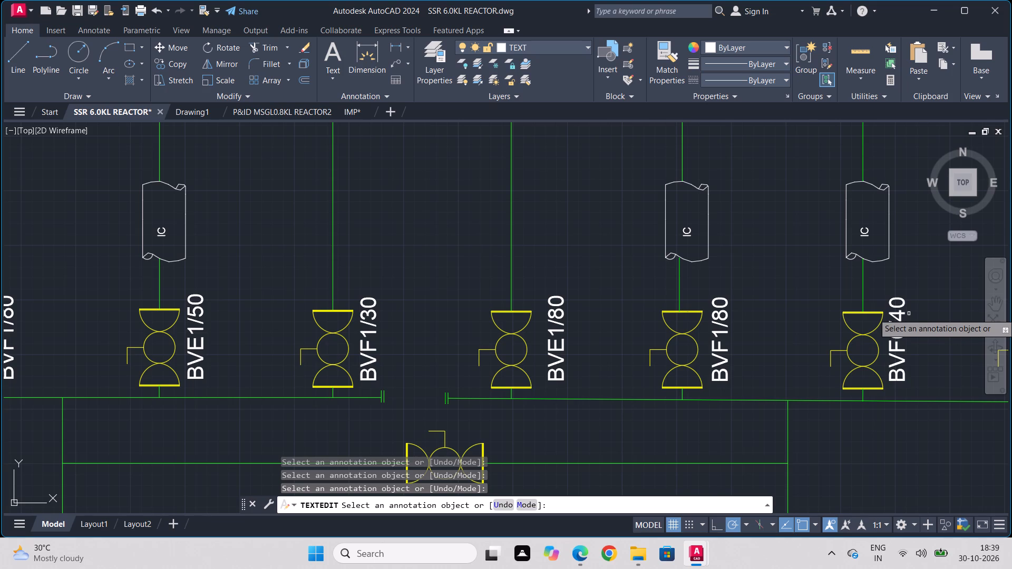
Change the label beside the third valve of the right-hand manifold to BVF1/50.
click(909, 312)
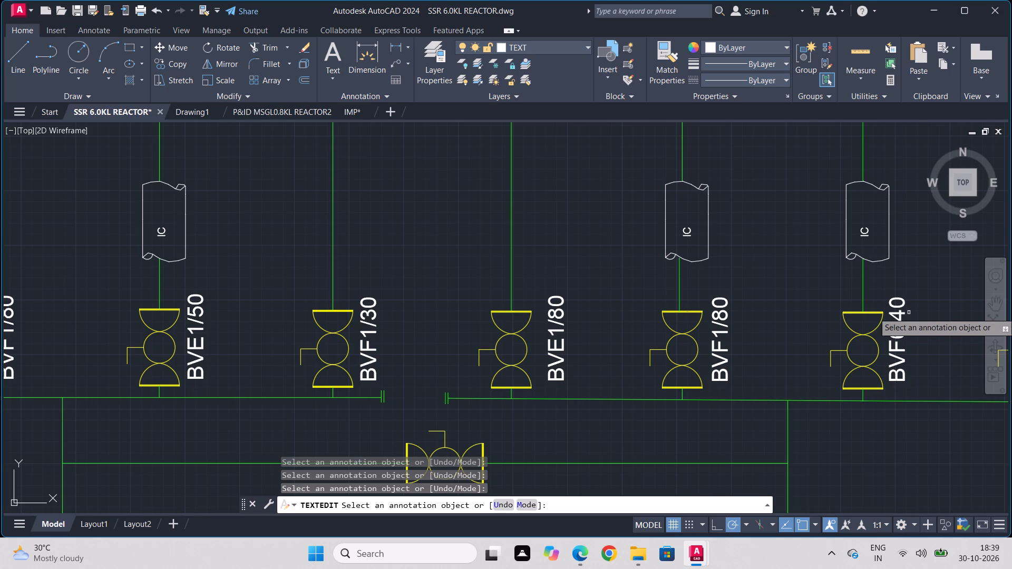
click(902, 316)
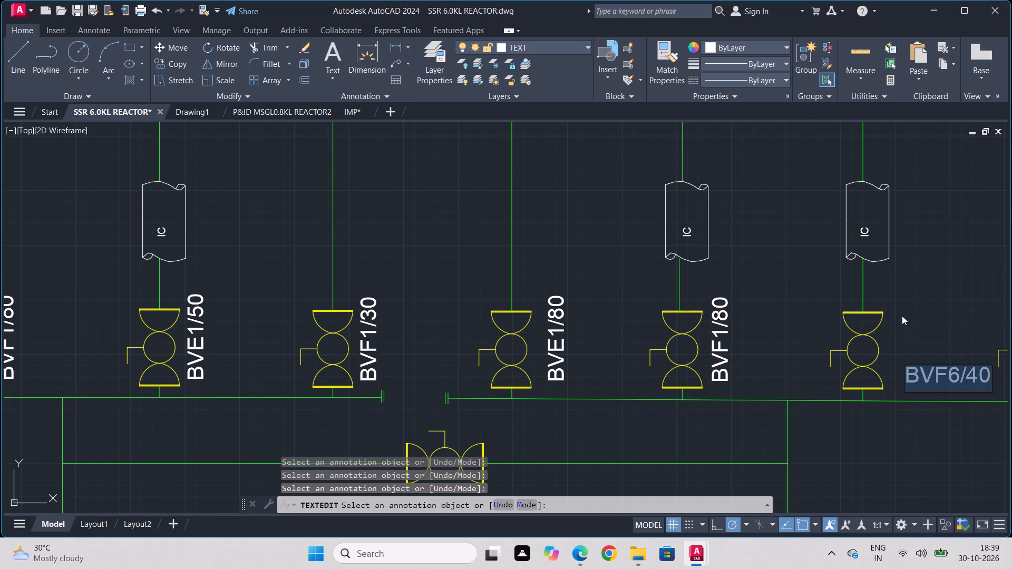
text(BVF1)
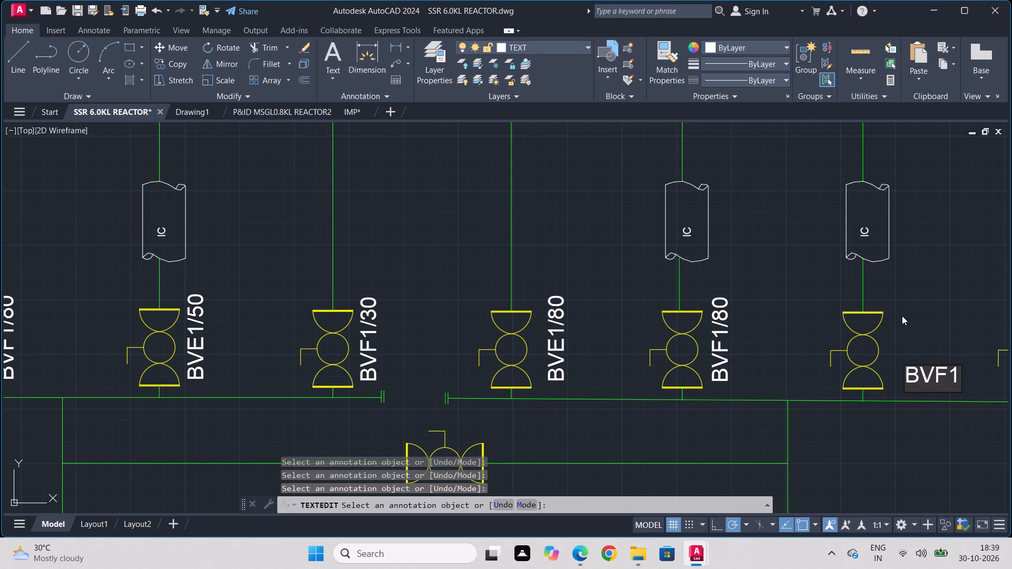
key(slash)
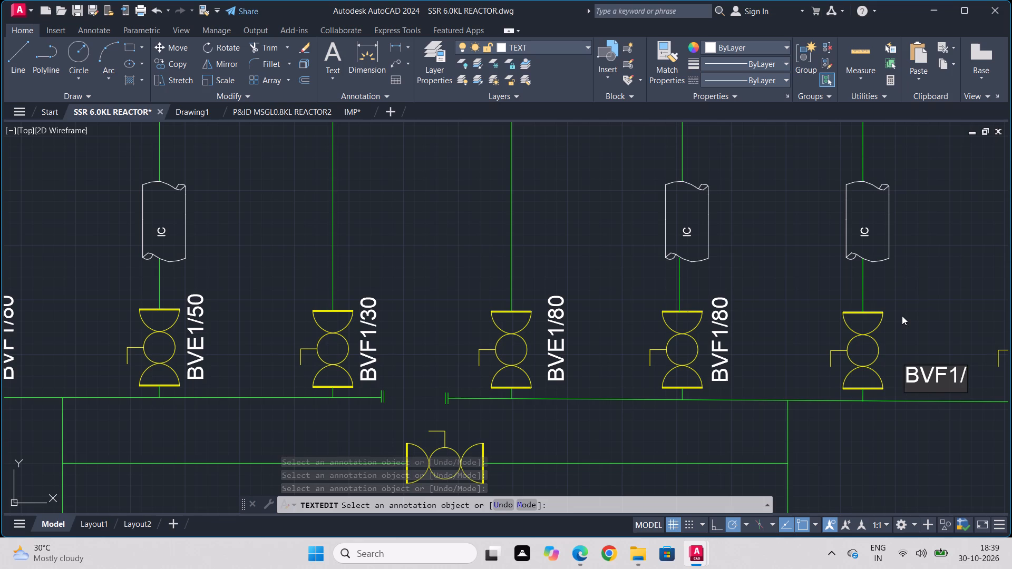
text(50)
key(Return)
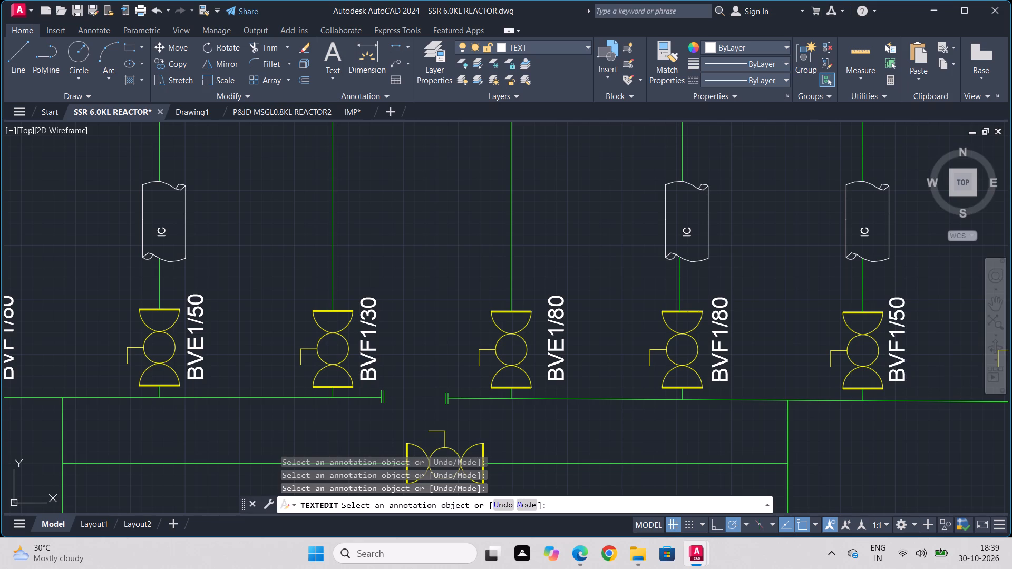
Change the text inside the third pipe-break symbol above the right-hand manifold to IC.
middle_drag(902, 316, 390, 313)
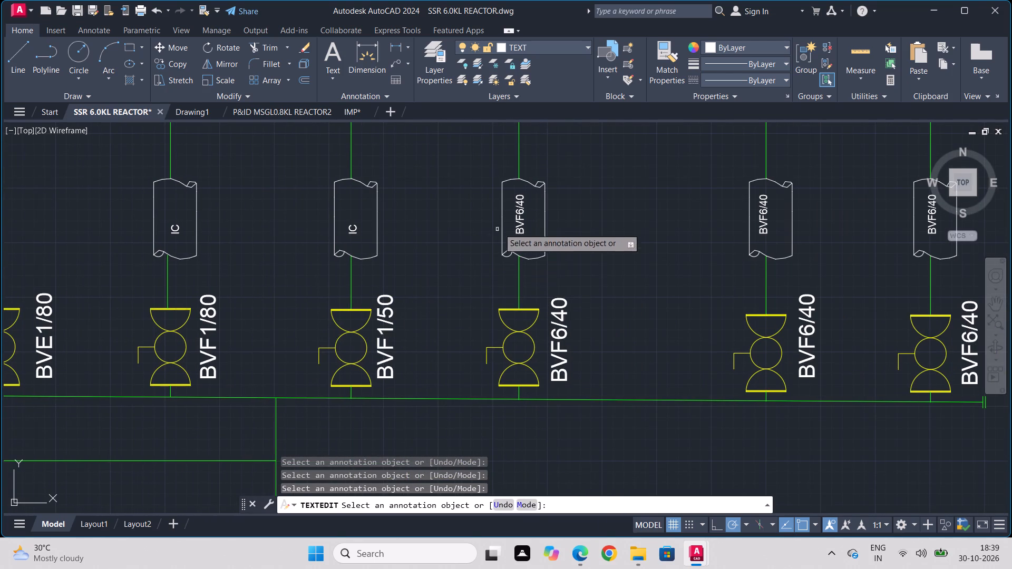
click(517, 212)
text(IC)
key(Return)
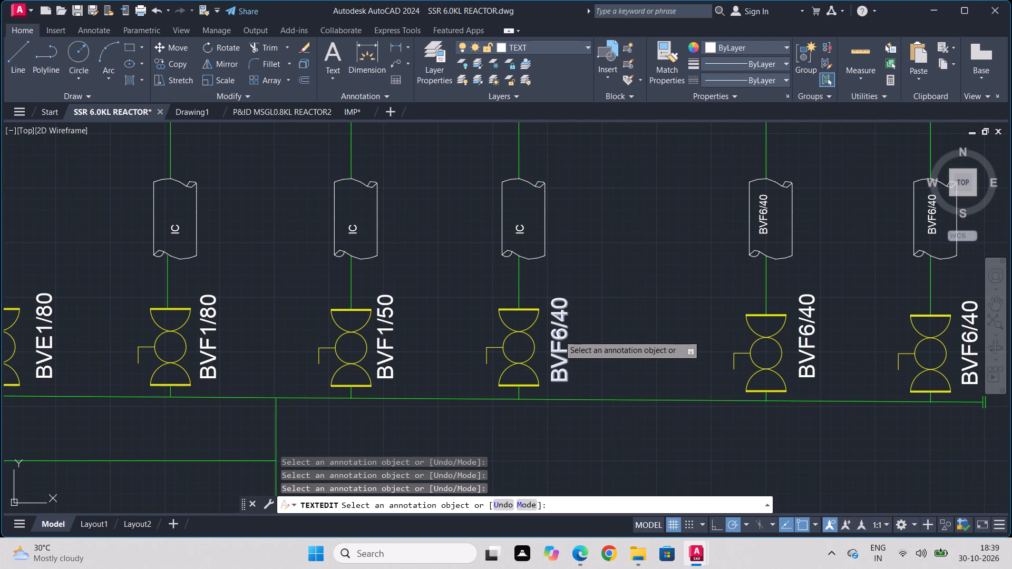
Change the label beside the fourth valve of the right-hand manifold to BVF1/50.
click(559, 335)
text(BVF1/)
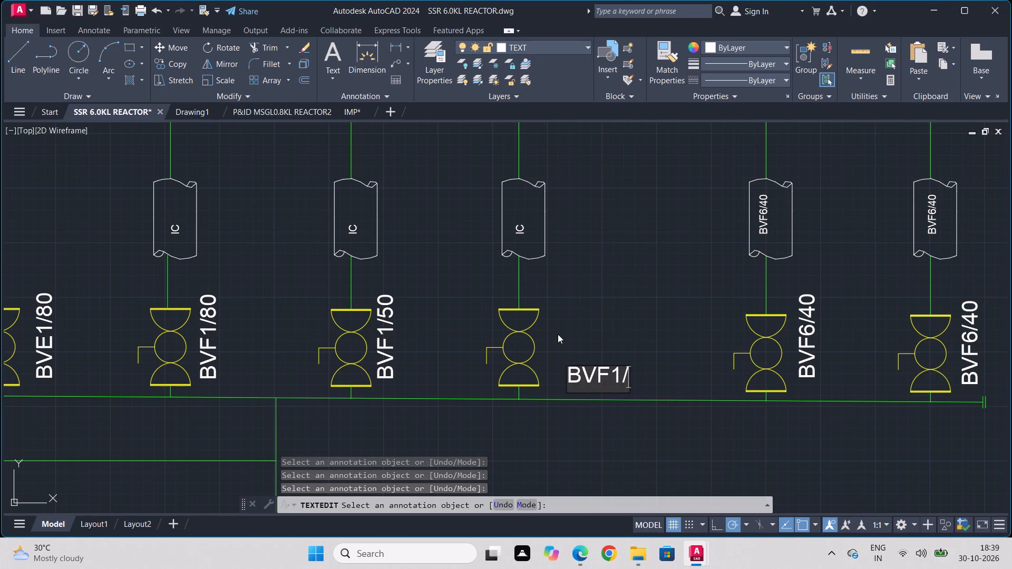
text(50)
key(Return)
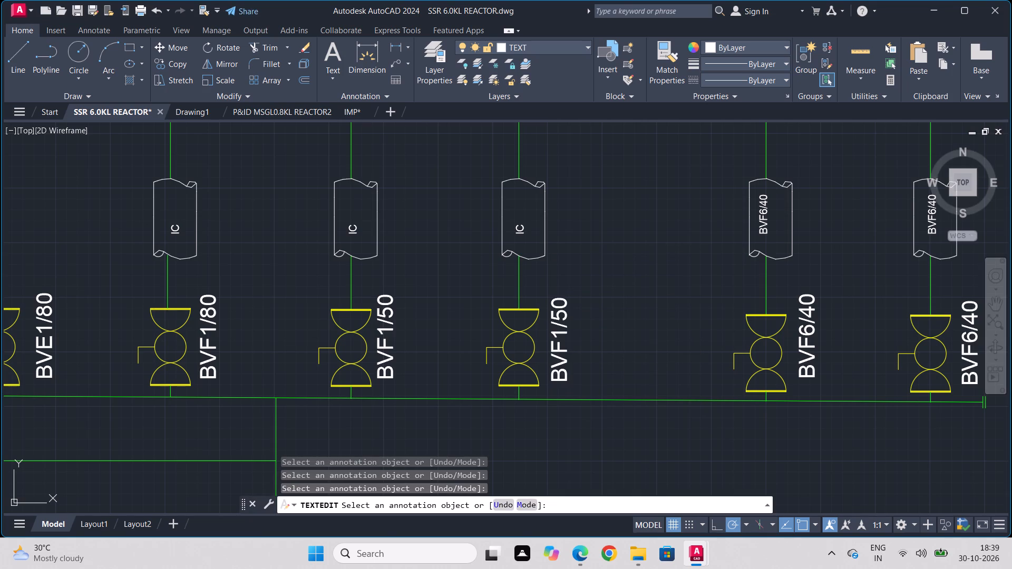
Change the text inside the fourth pipe-break symbol above the right-hand manifold to HC.
click(758, 210)
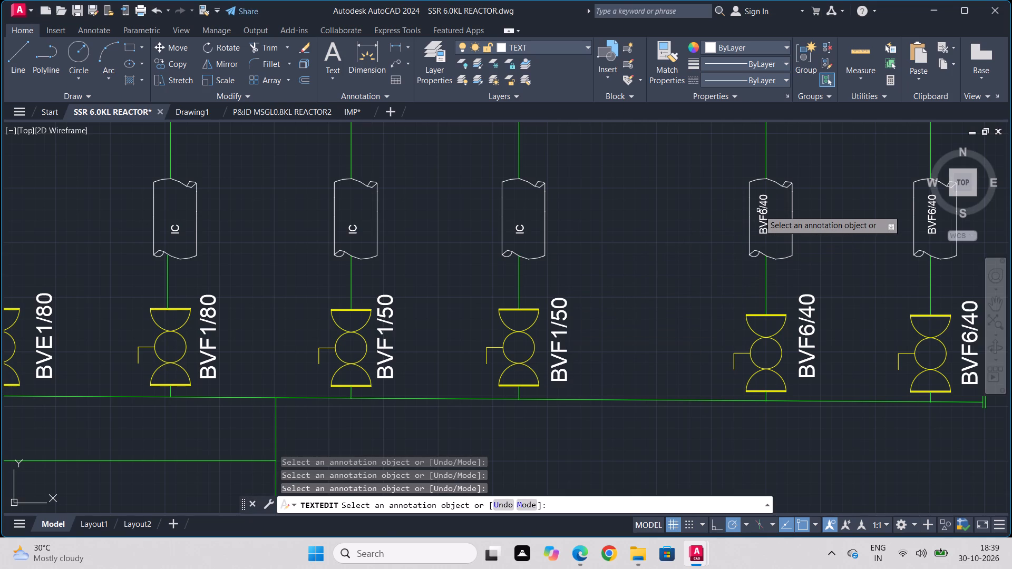
click(759, 210)
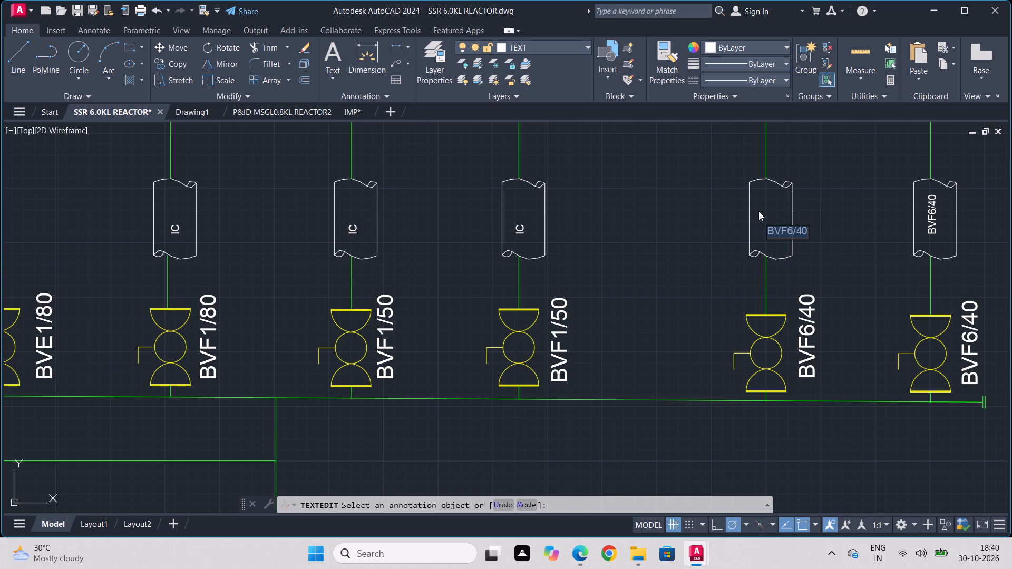
text(IC)
key(BackSpace)
key(BackSpace)
text(HA)
key(BackSpace)
key(c)
key(Return)
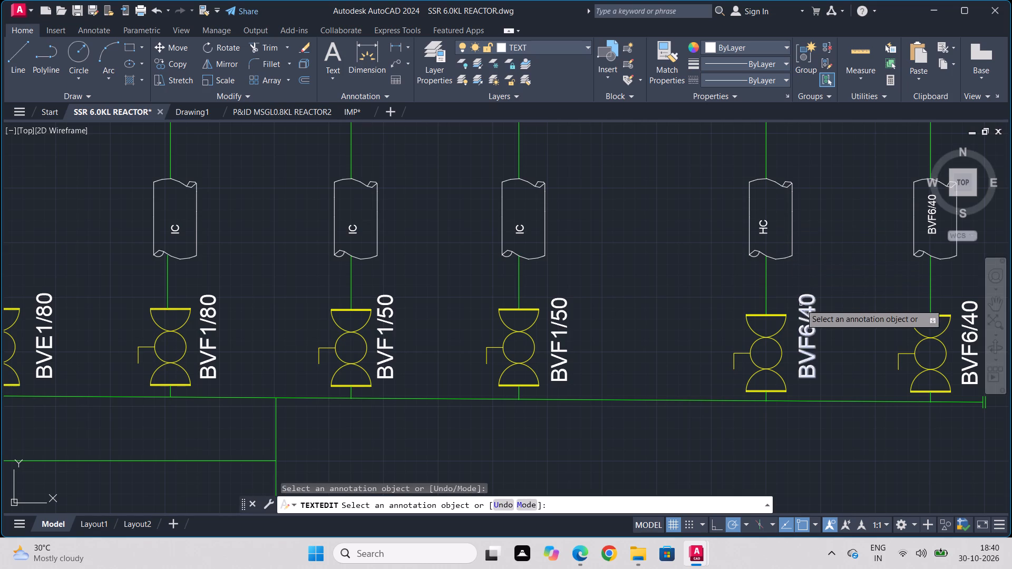
Change the label beside the fifth valve of the right-hand manifold to BVF1/50.
click(801, 304)
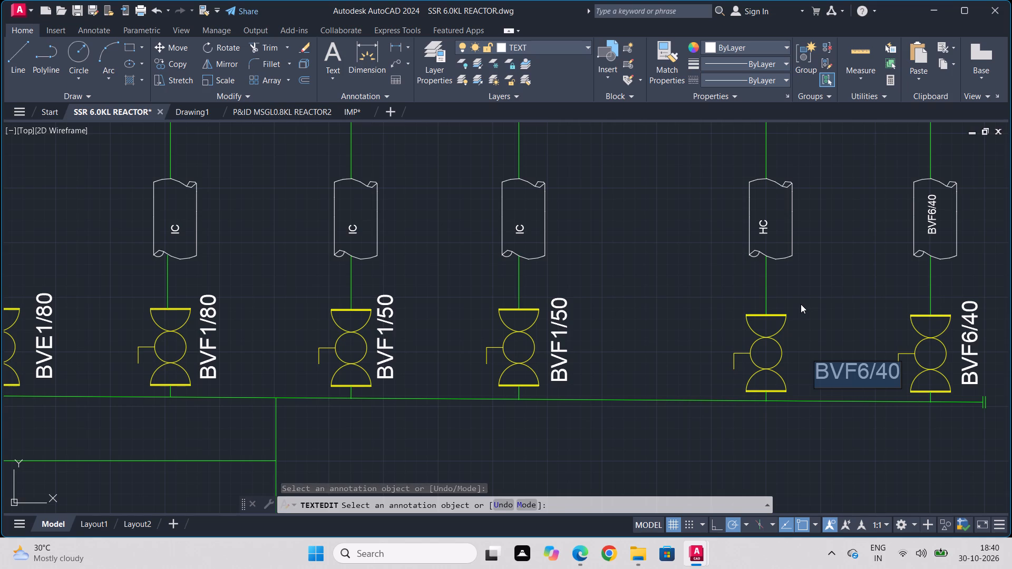
text(BVF)
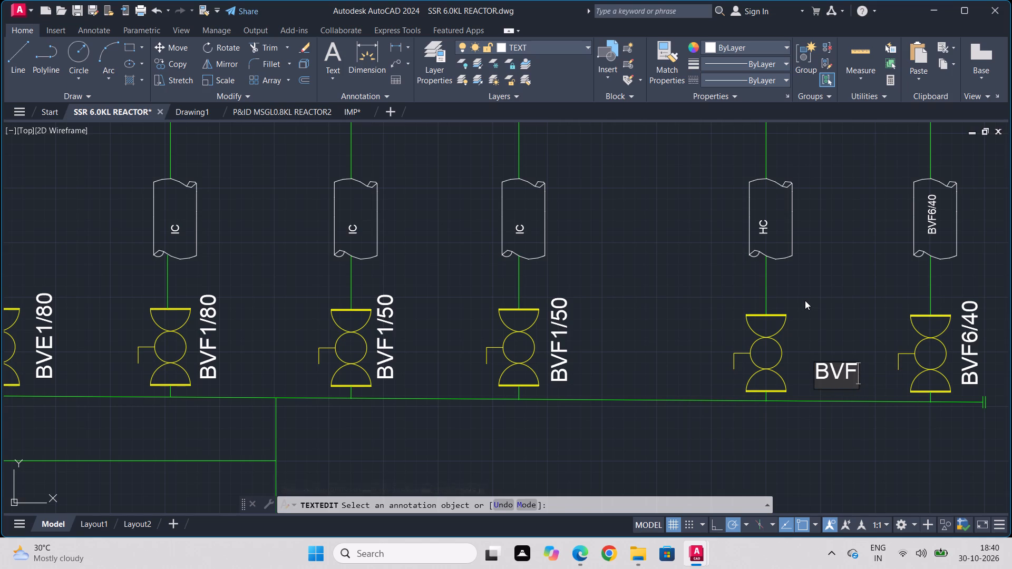
text(1/)
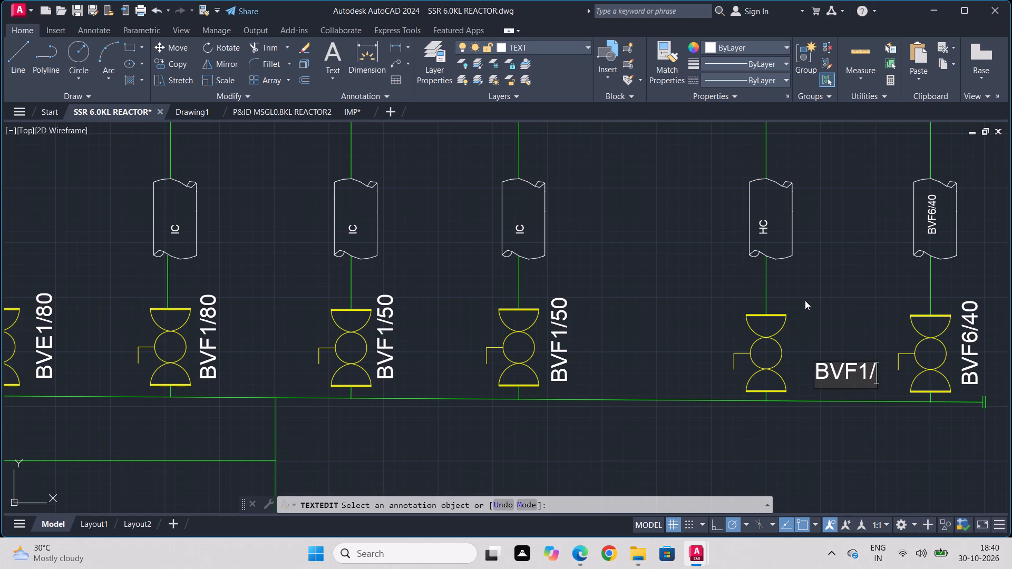
text(50)
key(Return)
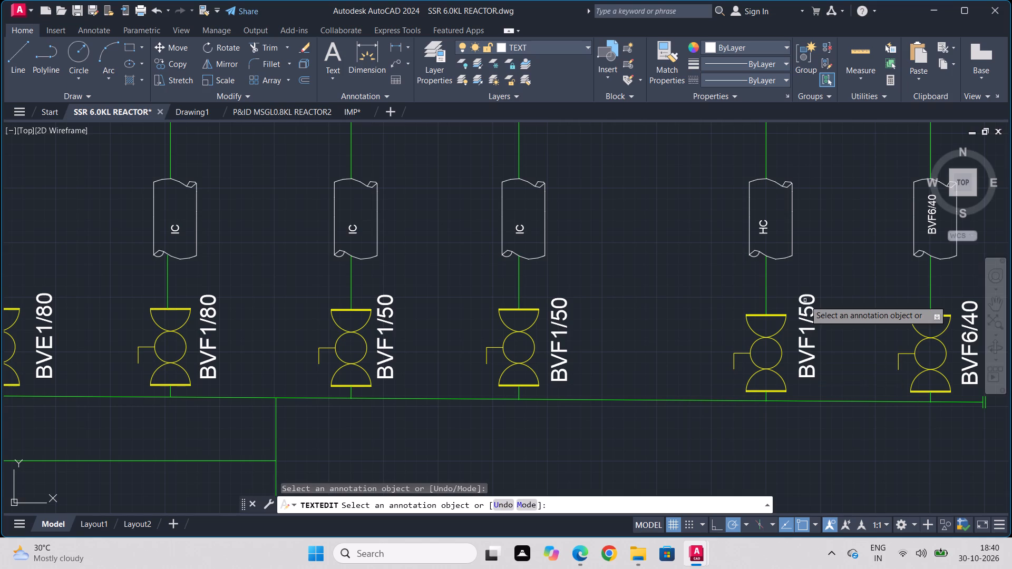
Change the text inside the fifth pipe-break symbol above the right-hand manifold to IVF1/50.
middle_drag(848, 253, 483, 204)
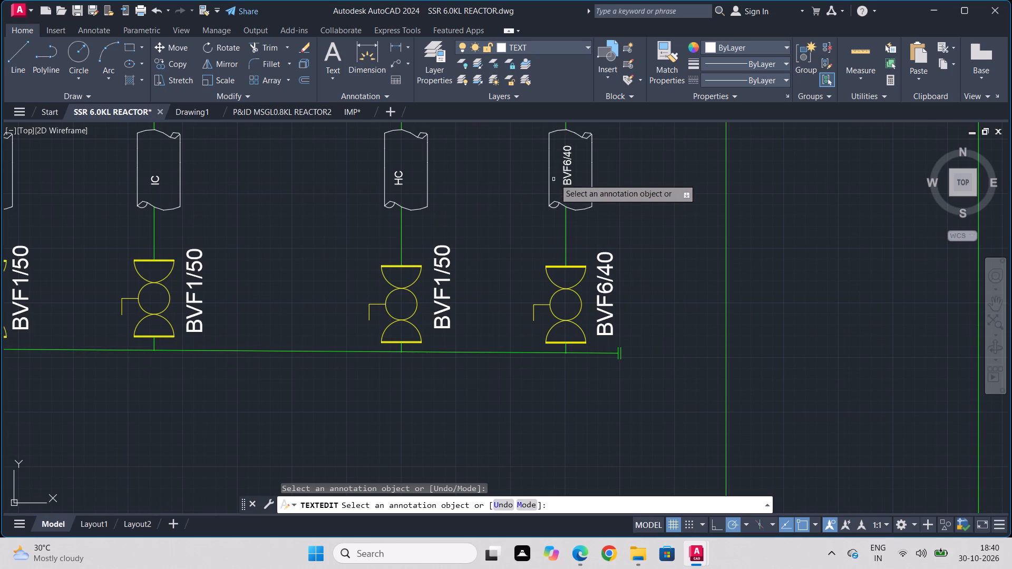
click(570, 173)
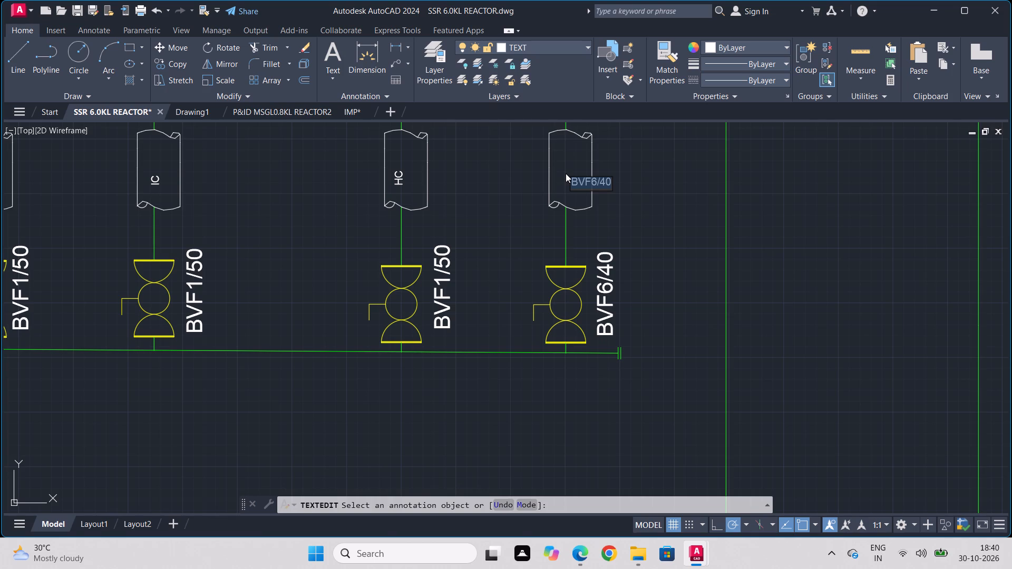
text(IVF1/)
text(50)
key(Return)
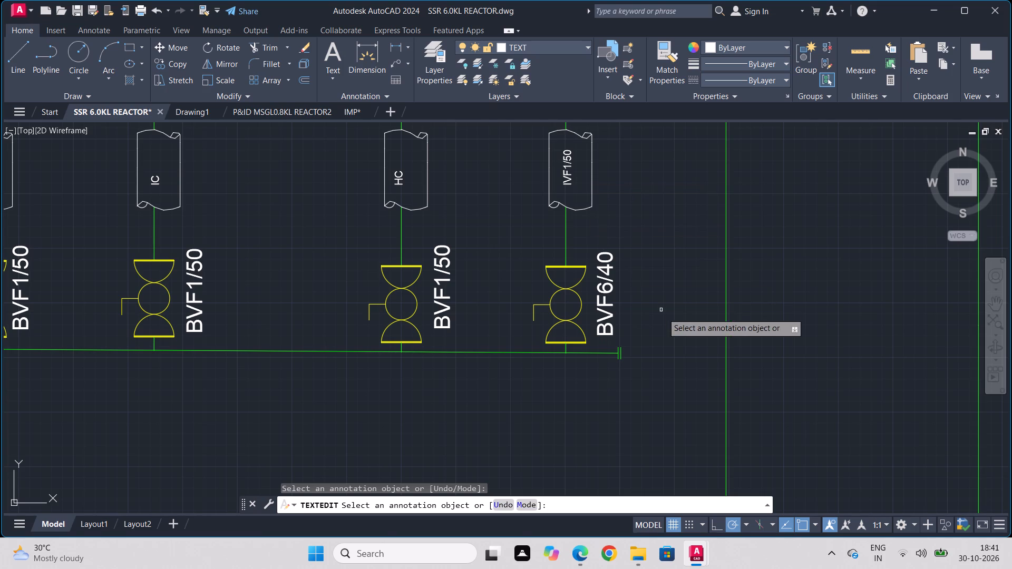
Examine the utility lines and both manifolds on the reference P&ID sheet for comparison with the redrawn version.
scroll(601, 336, down, 2)
key(Escape)
scroll(666, 317, down, 2)
scroll(759, 345, down, 3)
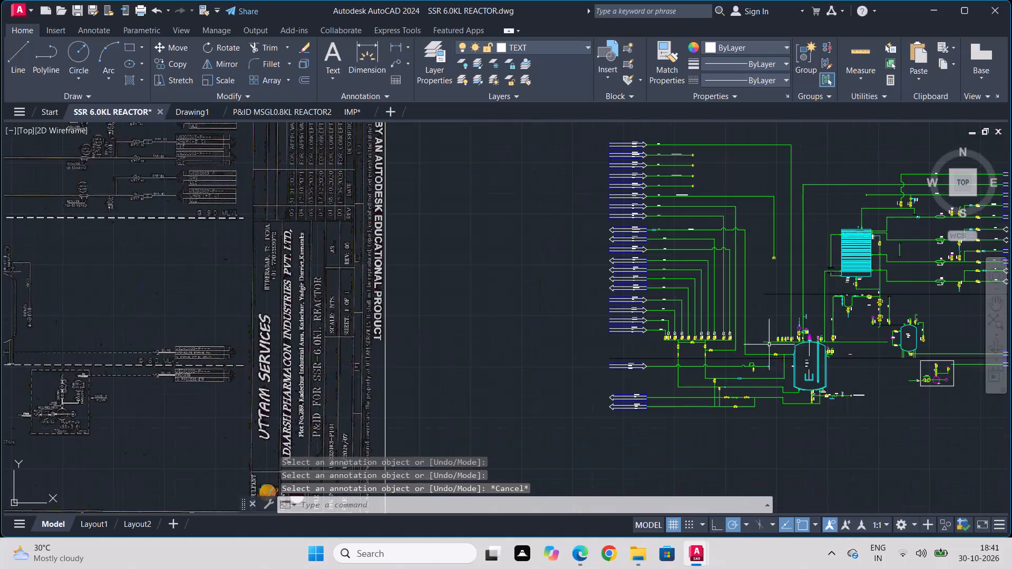
middle_drag(139, 418, 774, 329)
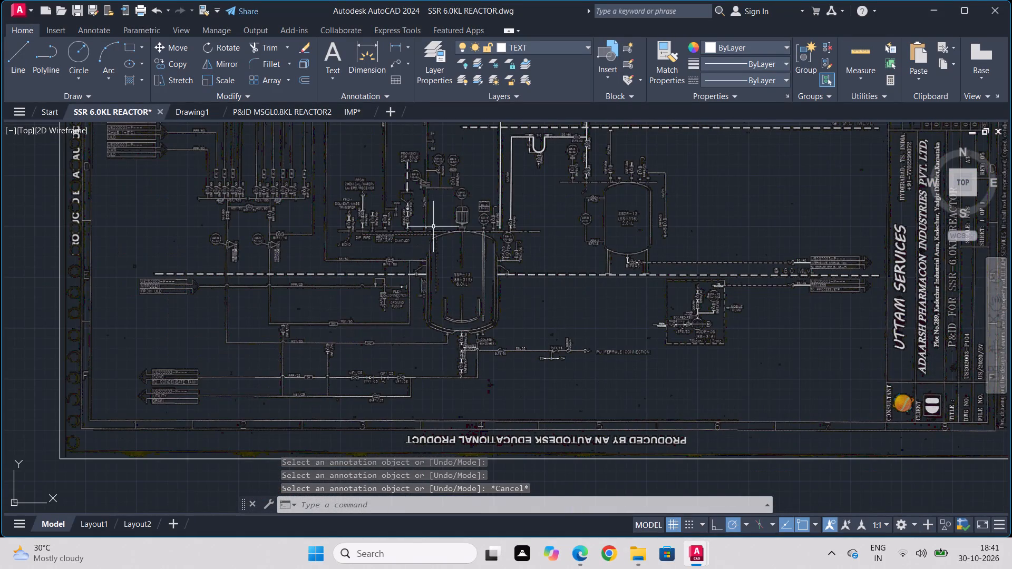
scroll(264, 197, up, 2)
middle_drag(319, 200, 371, 447)
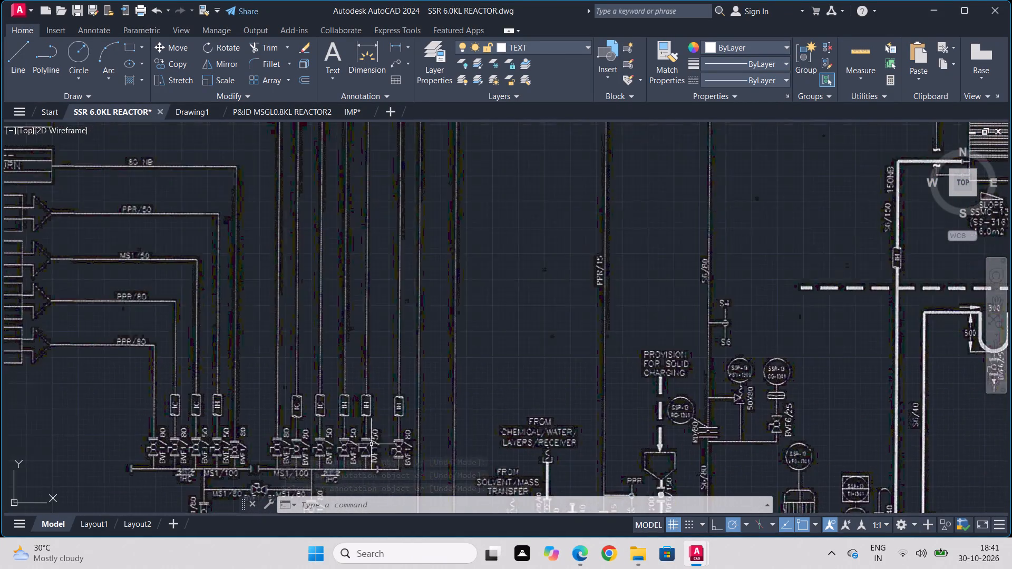
scroll(371, 431, down, 1)
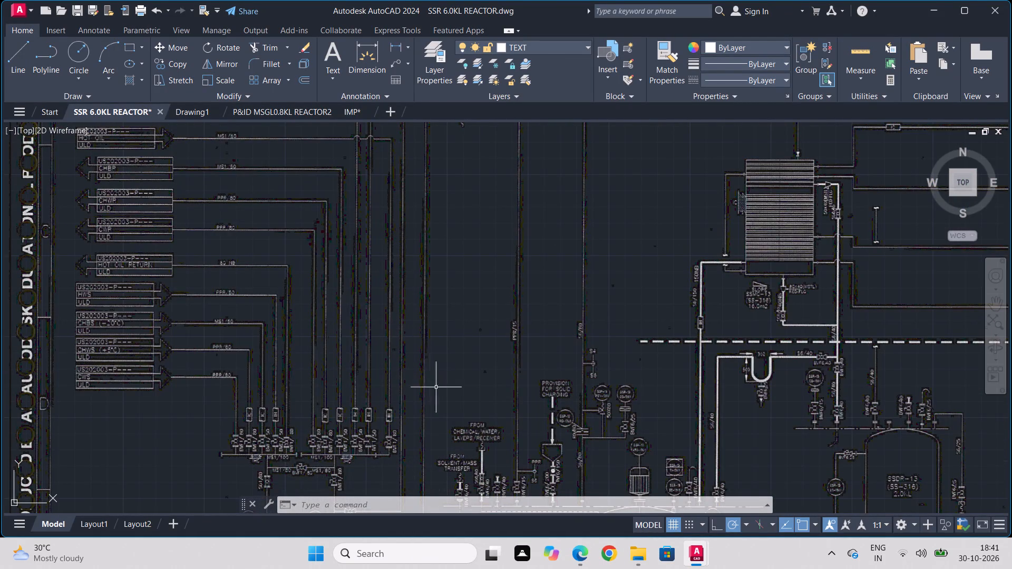
middle_drag(377, 173, 377, 176)
middle_drag(377, 176, 354, 160)
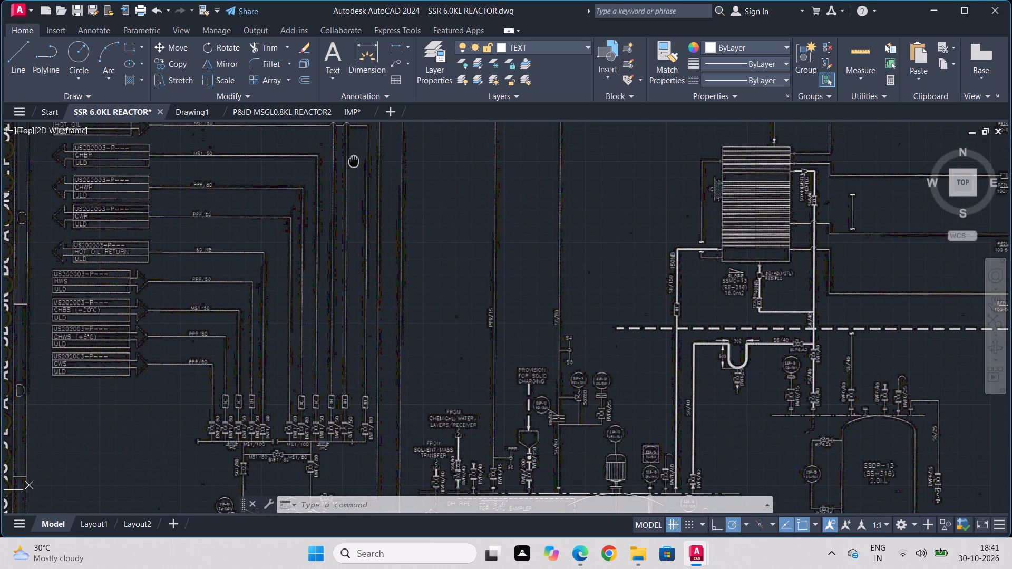
middle_drag(354, 160, 354, 160)
scroll(687, 368, down, 1)
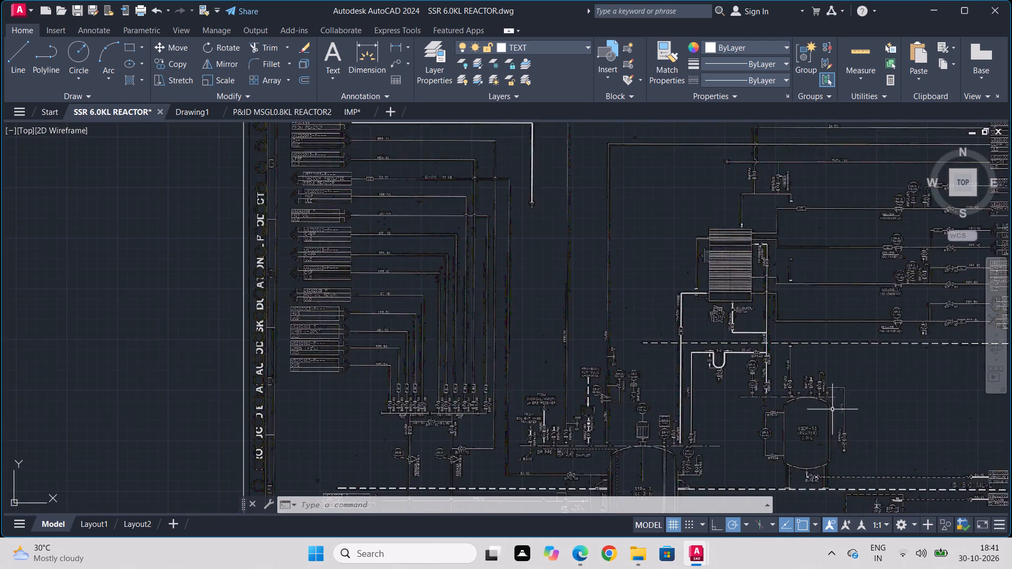
middle_drag(833, 409, 261, 401)
scroll(153, 421, down, 1)
scroll(673, 400, up, 2)
scroll(672, 399, down, 1)
scroll(668, 398, up, 1)
Move the pair of short flange lines from the right-hand manifold's end onto the header between its fifth and sixth valves.
middle_drag(684, 397, 591, 260)
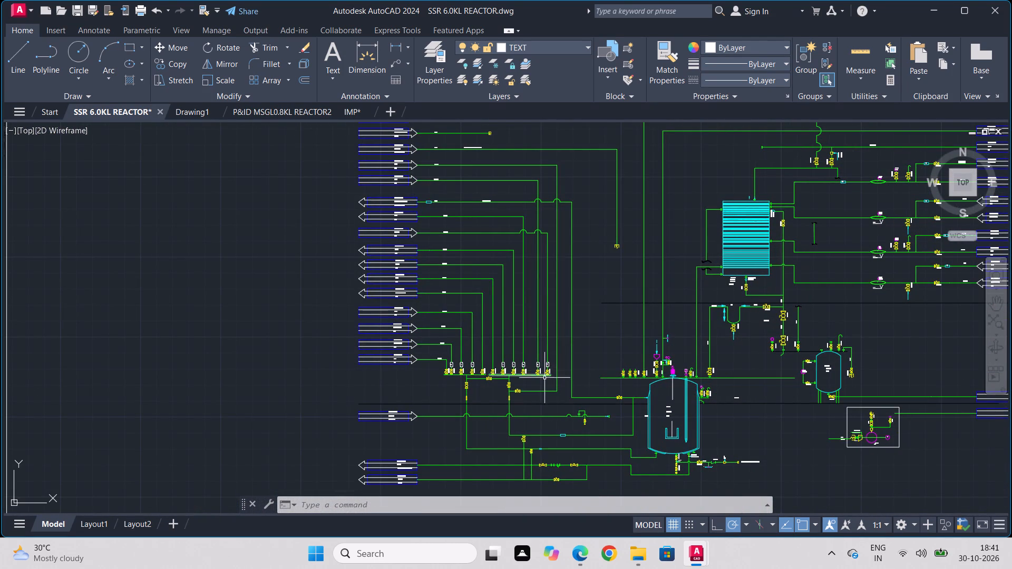
scroll(543, 381, up, 3)
scroll(536, 371, down, 1)
scroll(534, 369, up, 1)
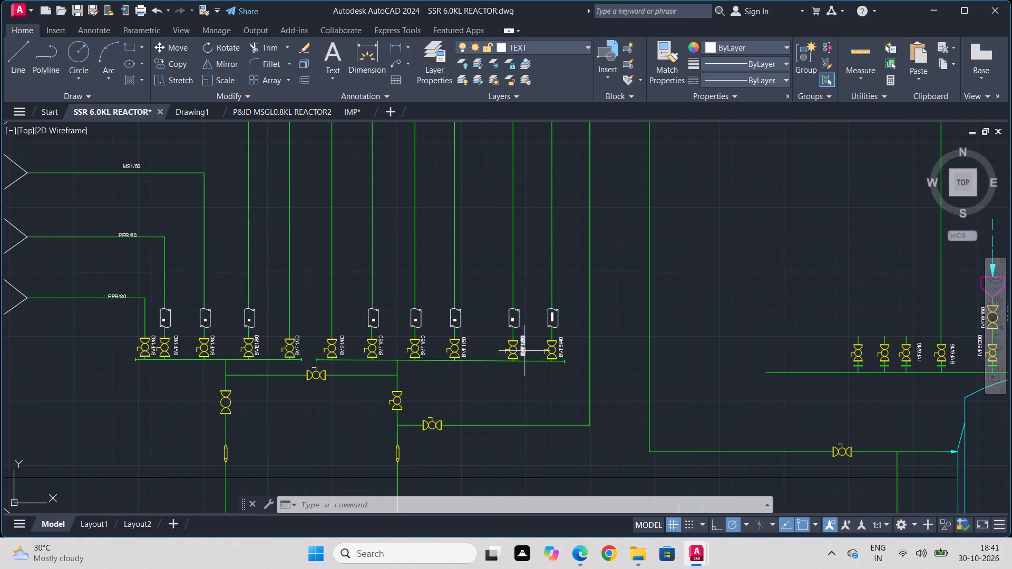
scroll(526, 361, up, 2)
middle_drag(529, 368, 436, 277)
scroll(494, 301, up, 2)
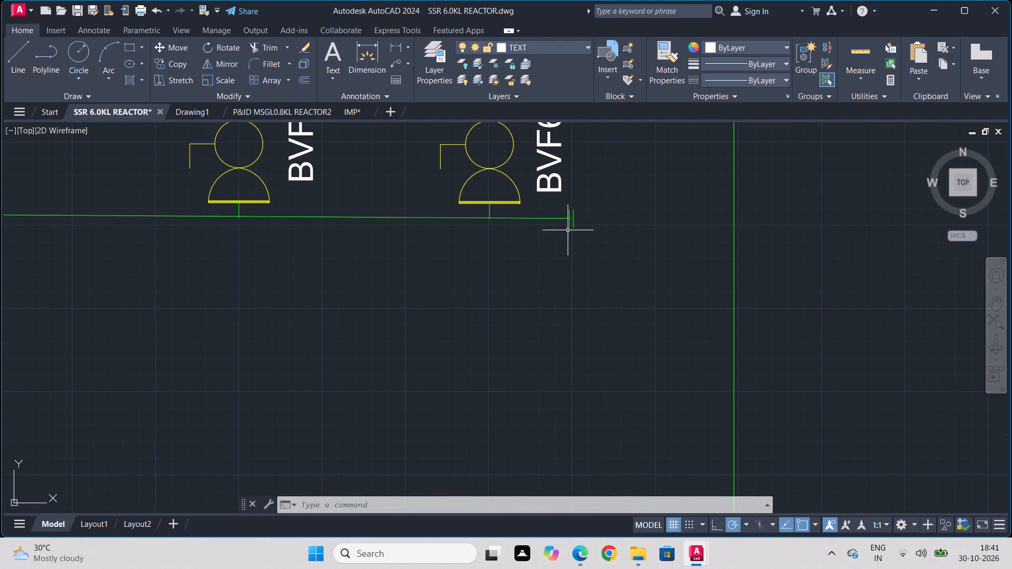
scroll(573, 217, up, 3)
click(573, 214)
click(535, 217)
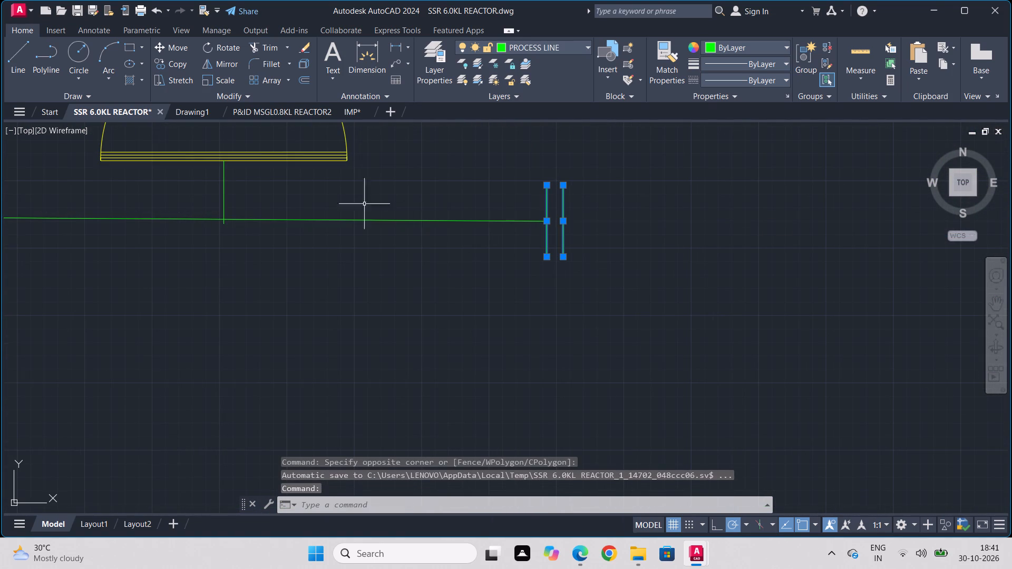
click(169, 46)
click(546, 220)
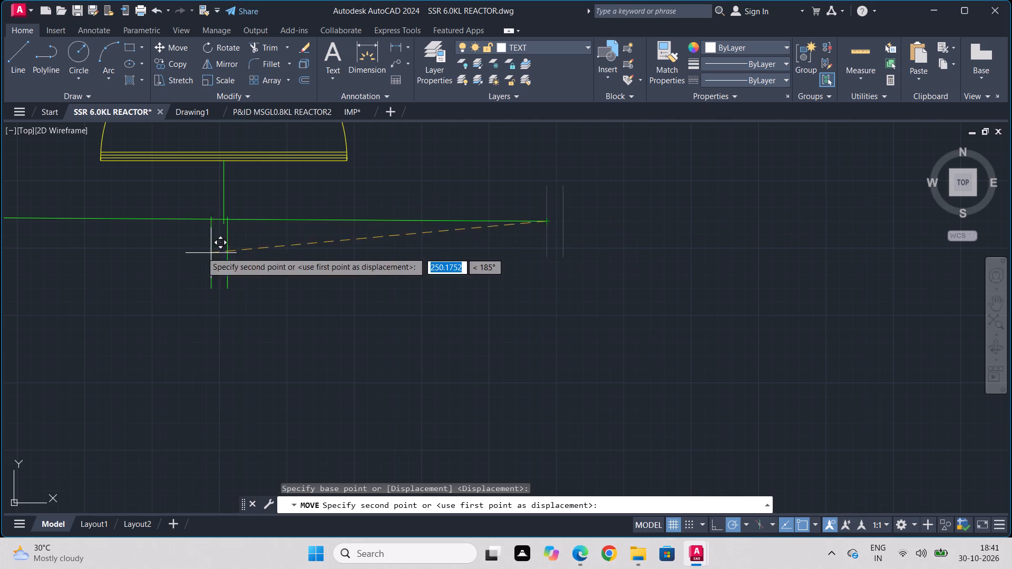
middle_drag(51, 224, 596, 282)
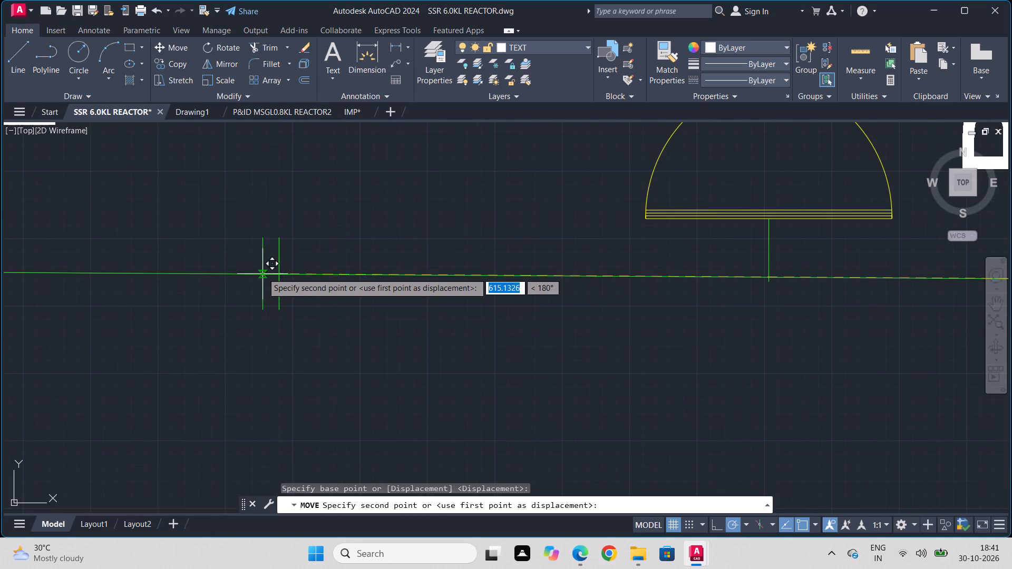
click(250, 272)
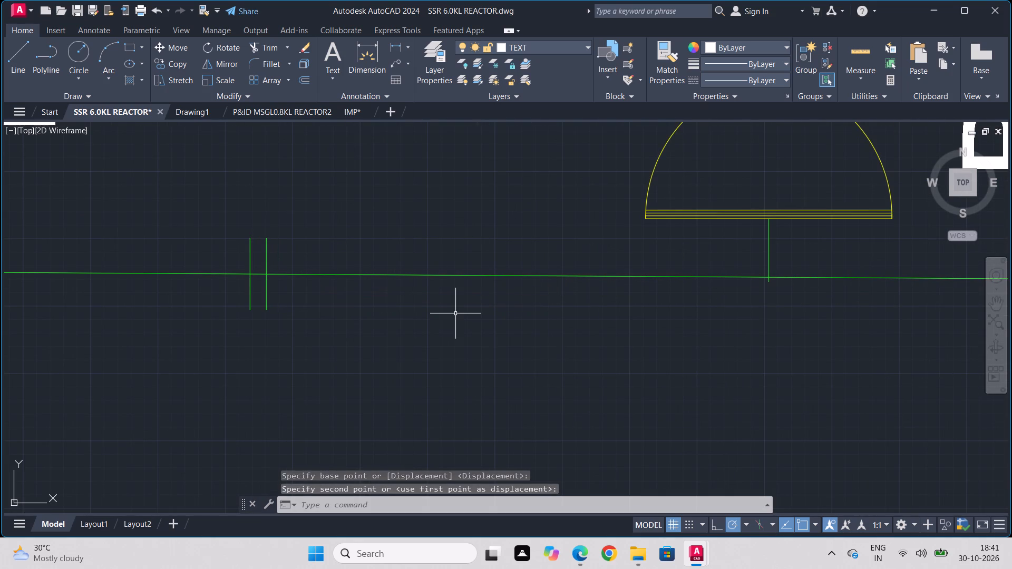
Trim the header segment between the two relocated flange lines on the right-hand manifold.
text(TR)
key(Return)
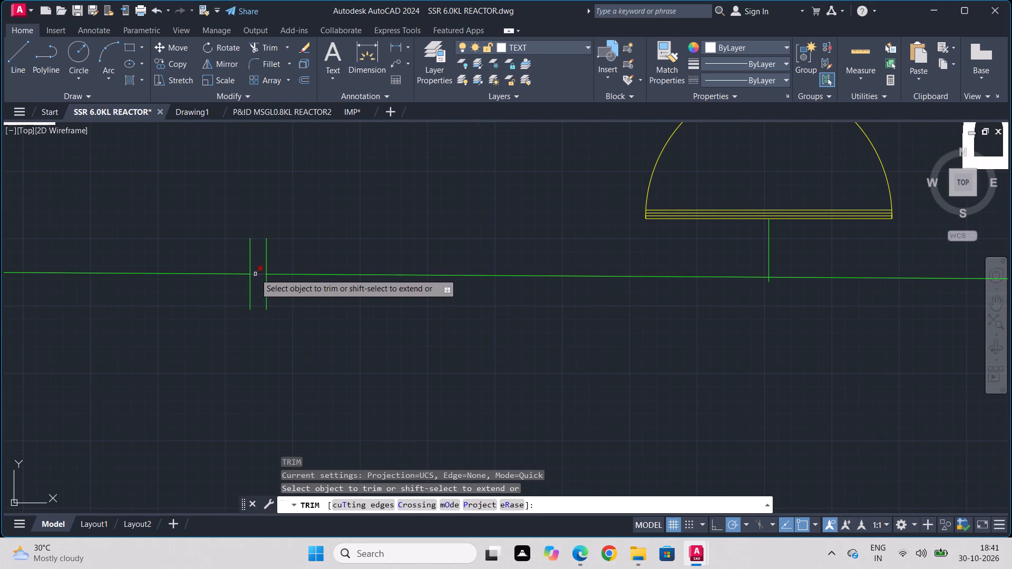
click(255, 267)
drag(256, 270, 257, 296)
click(257, 276)
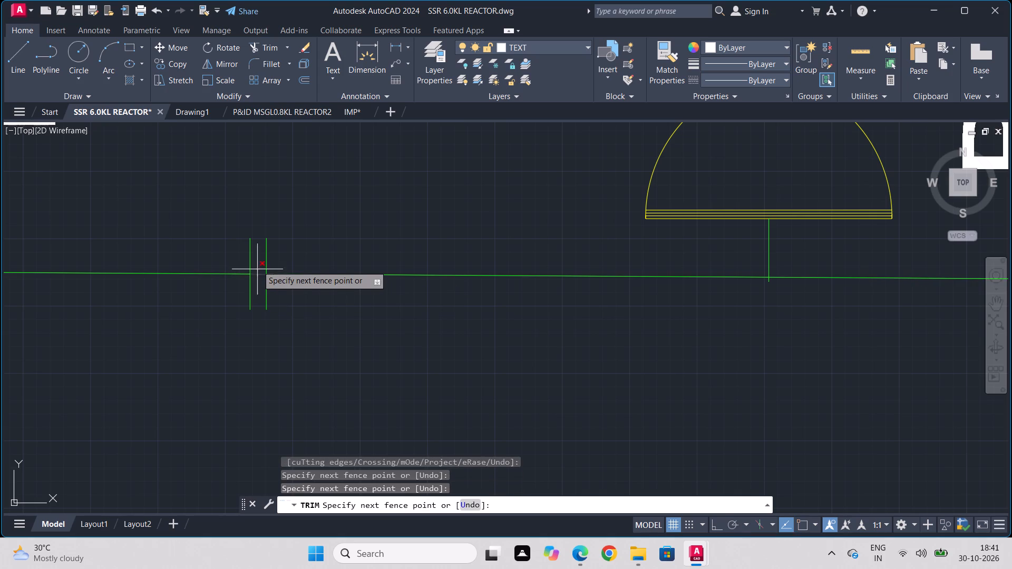
click(257, 263)
Trim the header beyond the sixth valve's branch and the branch stub below it to form a clean corner.
scroll(760, 347, down, 1)
middle_drag(762, 343, 480, 351)
scroll(762, 343, down, 1)
drag(527, 321, 517, 357)
scroll(469, 338, up, 3)
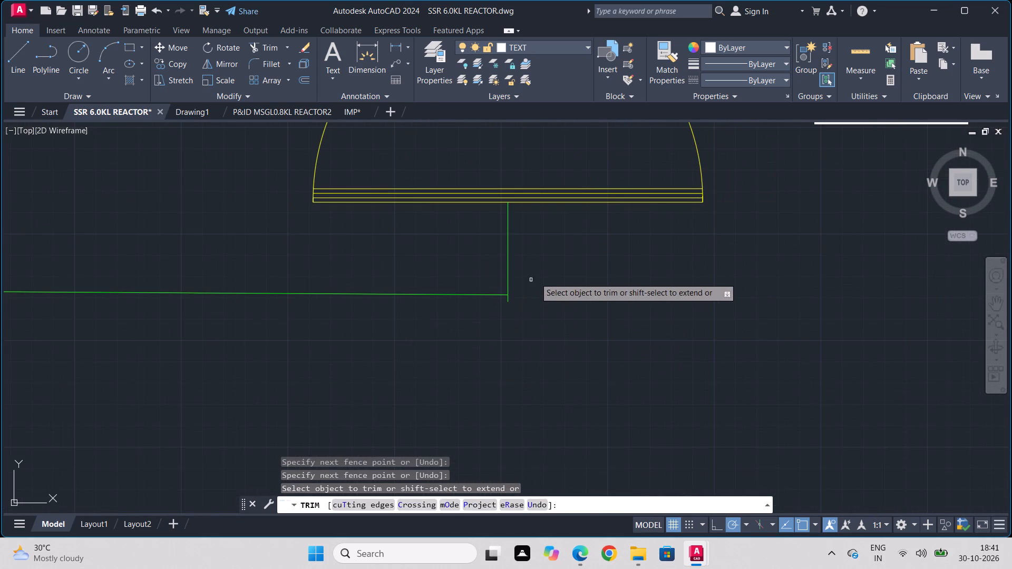
click(508, 300)
key(Escape)
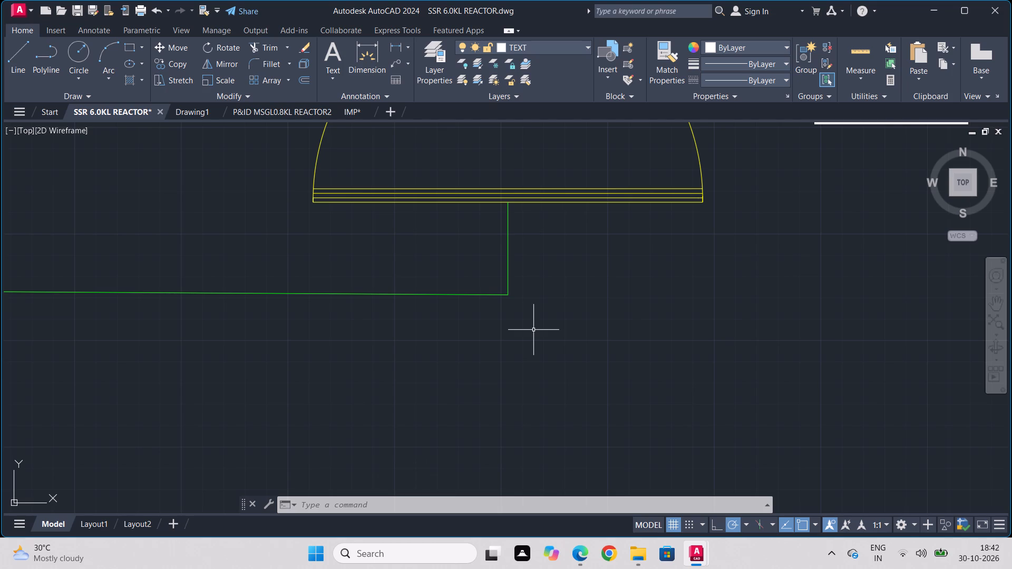
Examine the header lines and valves across both utility manifolds and the branches below them.
scroll(533, 330, up, 2)
scroll(533, 332, down, 2)
scroll(337, 568, down, 1)
scroll(297, 406, down, 4)
scroll(362, 431, down, 1)
middle_drag(349, 444, 549, 376)
middle_drag(248, 421, 677, 362)
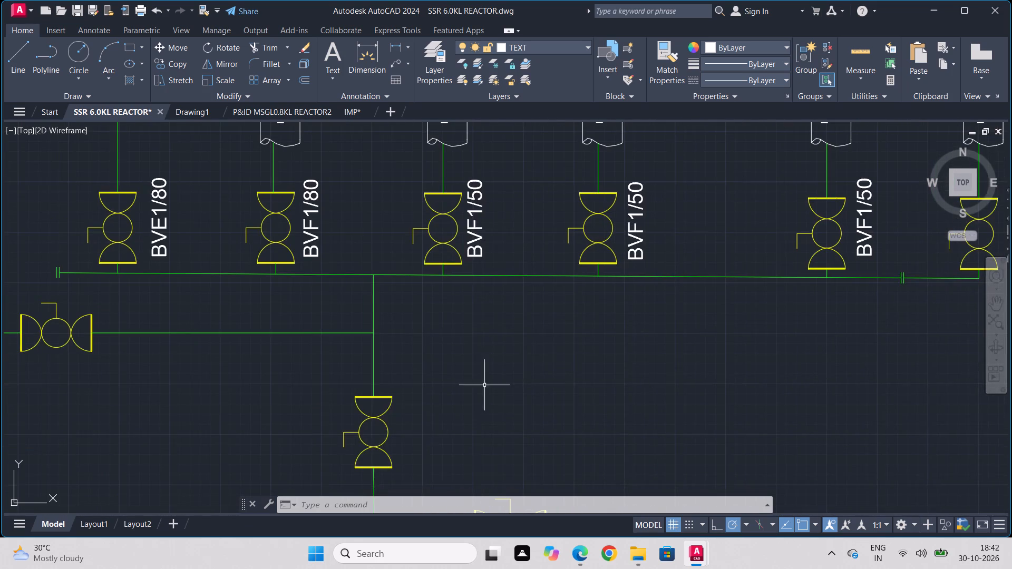
scroll(471, 408, down, 1)
middle_drag(469, 417, 738, 352)
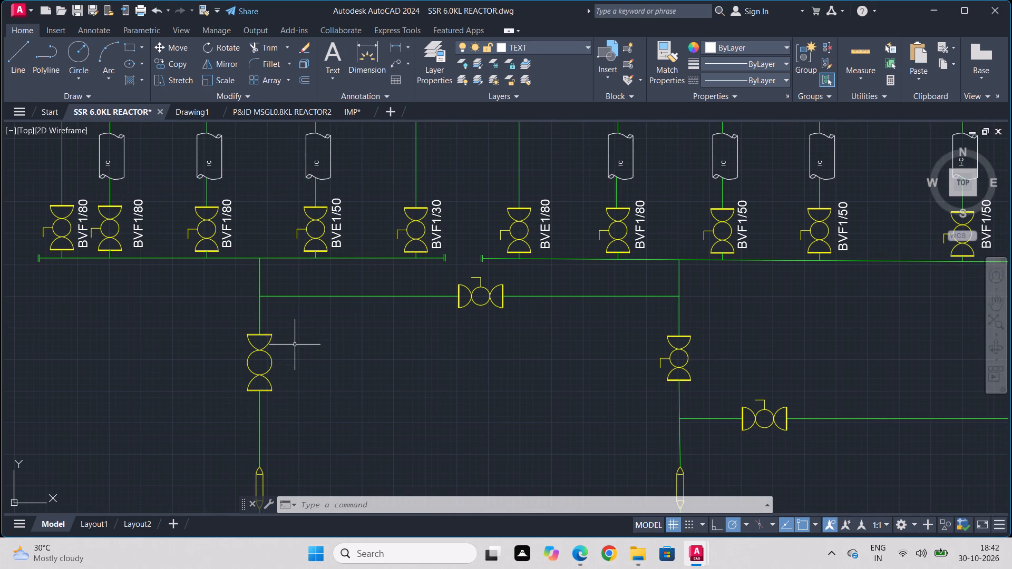
Copy the BVF1/80 label from the left manifold's third valve to below the crossover valve and rotate the copy to horizontal.
key(Escape)
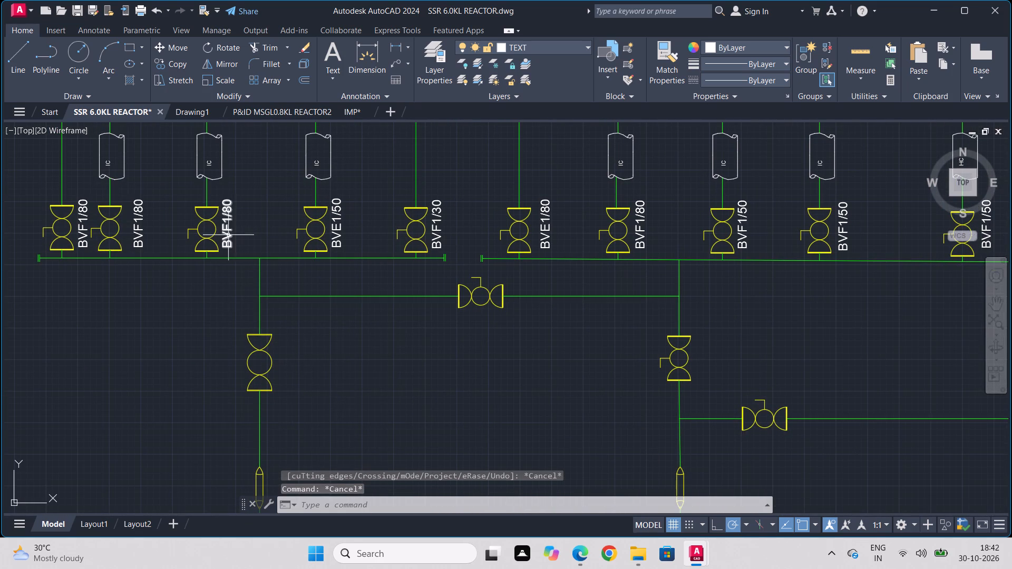
click(228, 236)
click(170, 64)
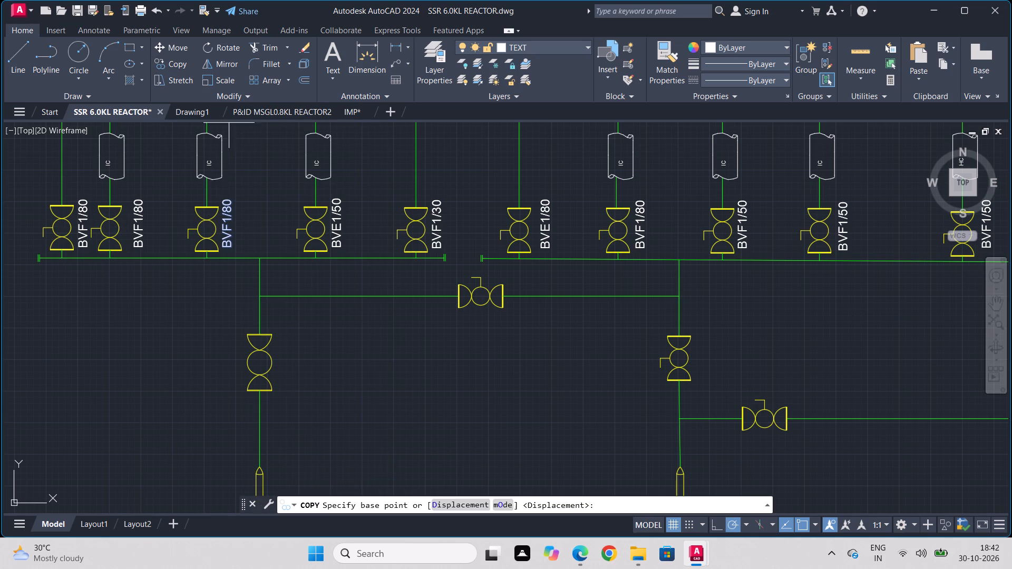
click(223, 249)
click(450, 371)
key(Escape)
click(459, 342)
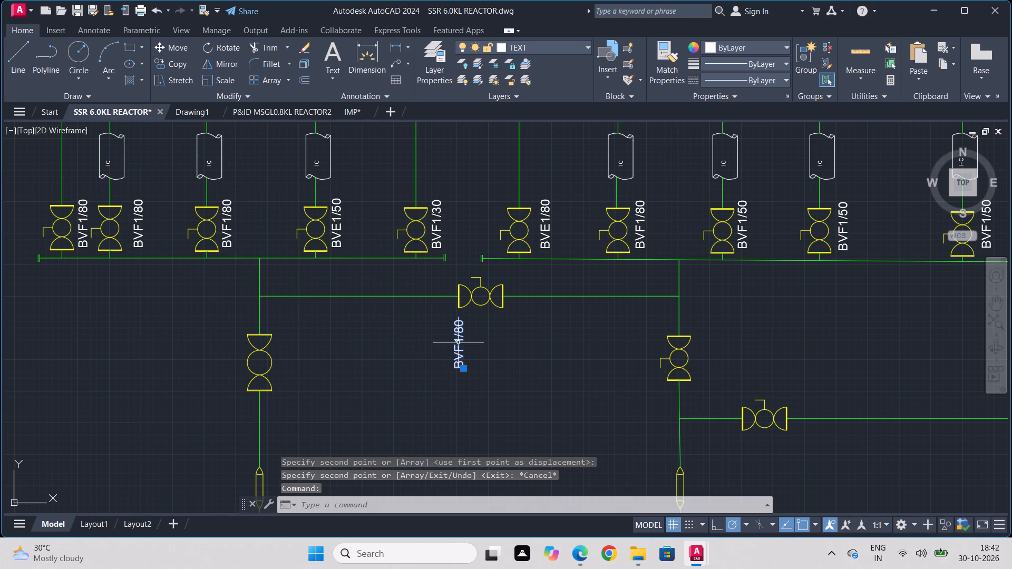
click(228, 44)
click(461, 370)
click(462, 455)
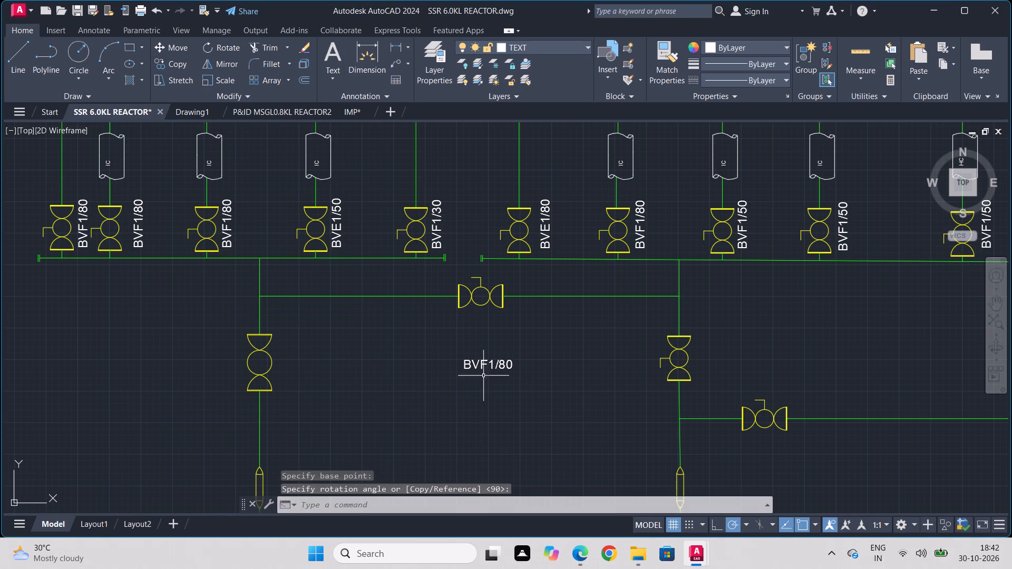
Move the horizontal BVF1/80 label to just beneath the crossover line, between the left branch and the crossover valve.
click(487, 361)
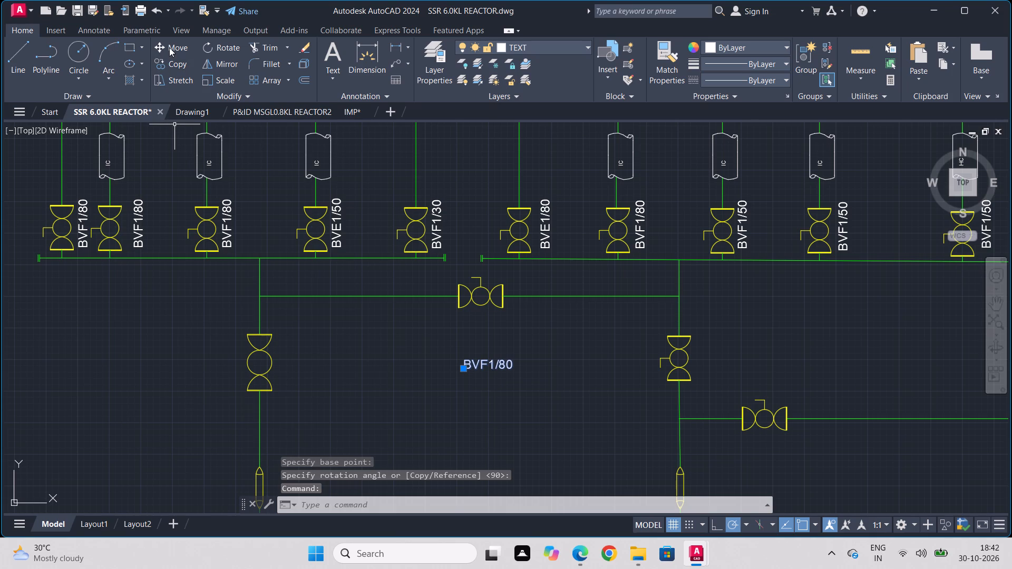
click(169, 47)
click(478, 365)
click(344, 314)
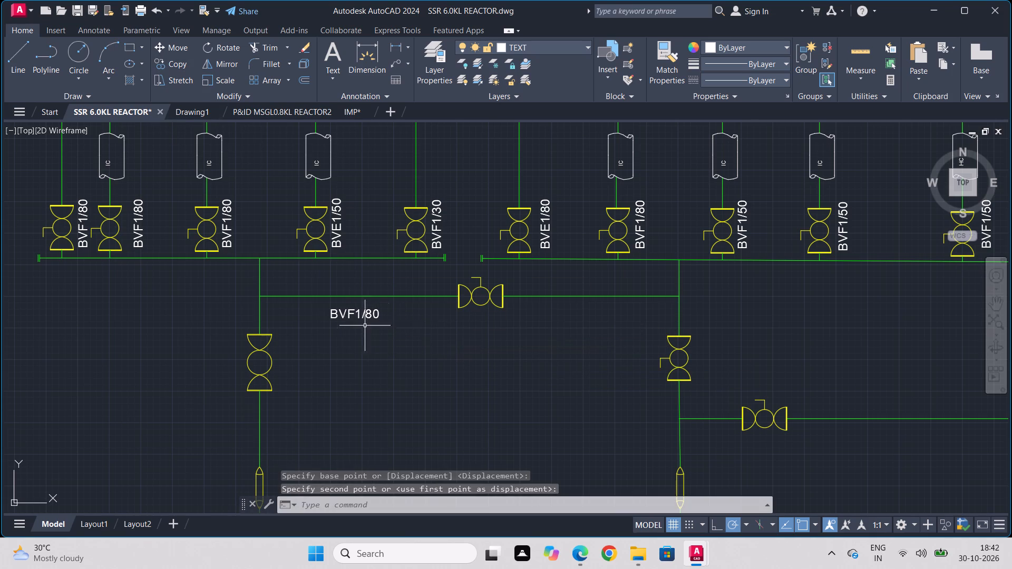
Copy the horizontal BVF1/80 label to beneath the crossover valve and beneath the crossover line's right-hand section.
click(340, 303)
drag(336, 306, 340, 329)
drag(370, 310, 361, 315)
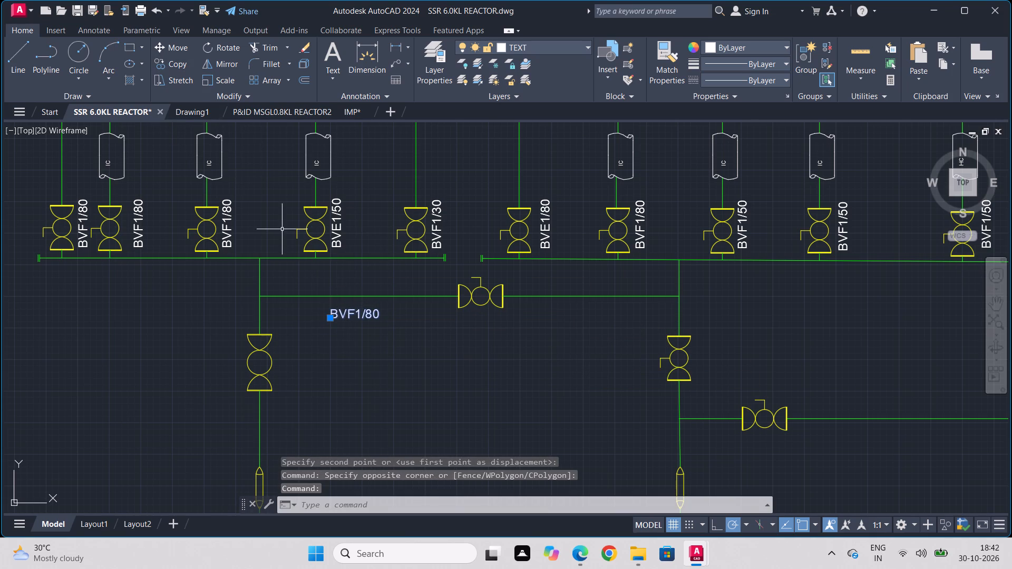
click(172, 65)
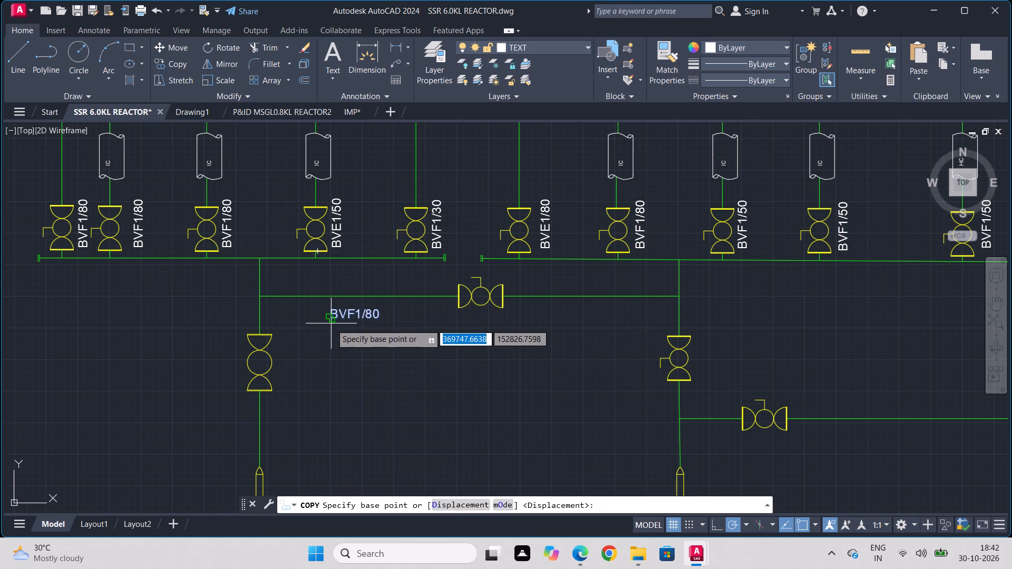
drag(331, 324, 374, 337)
click(468, 329)
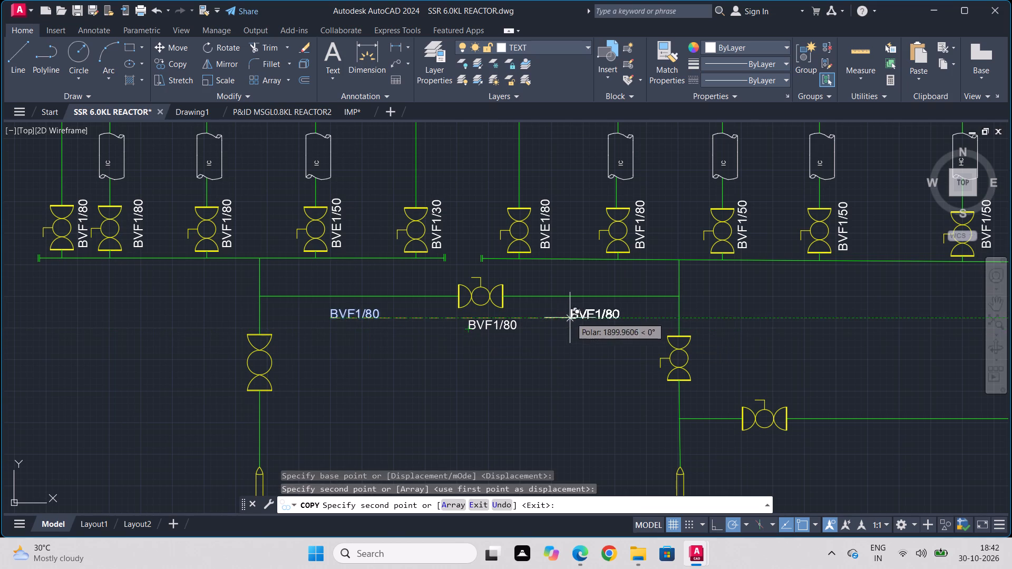
click(571, 317)
key(Escape)
Copy the left manifold's BVE1/50 label beside the vertical branch valves below the left and right manifolds.
click(336, 211)
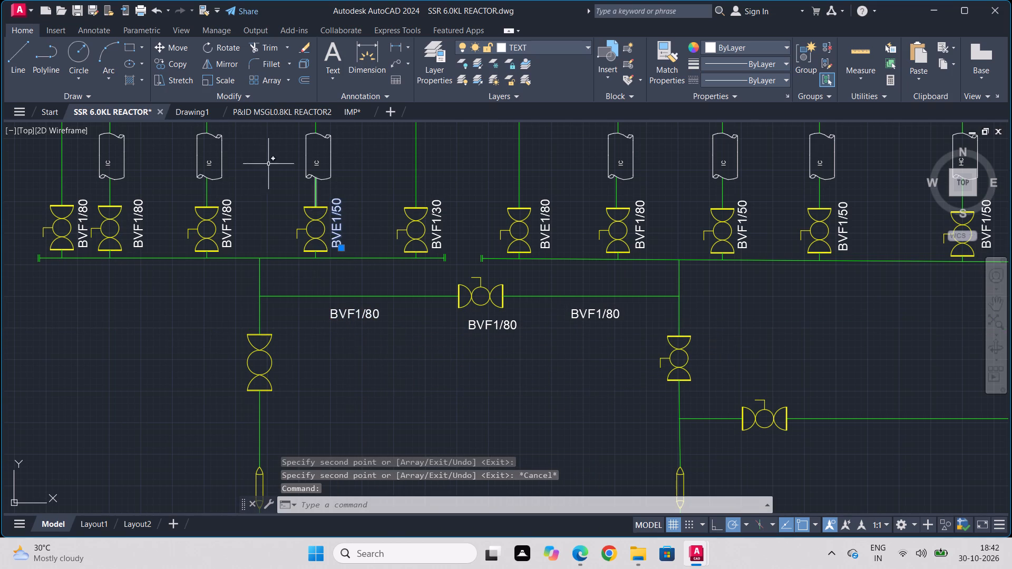
drag(159, 46, 164, 63)
key(Escape)
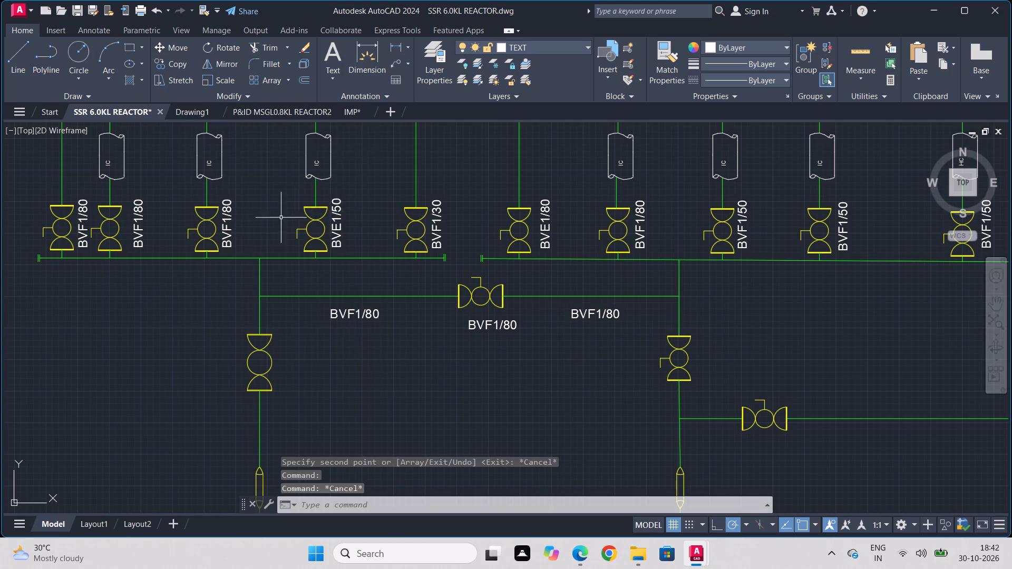
click(340, 200)
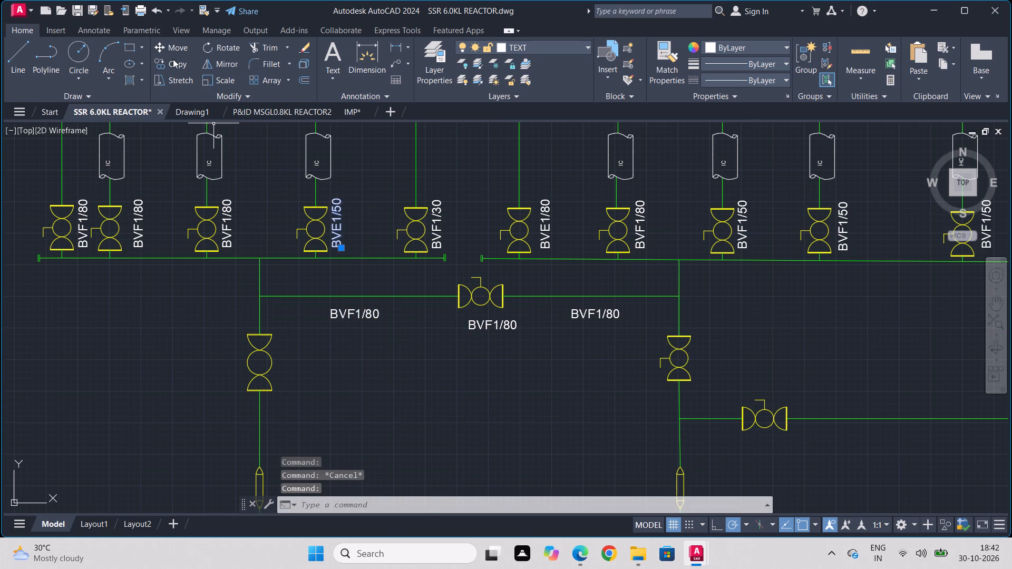
click(173, 59)
click(333, 239)
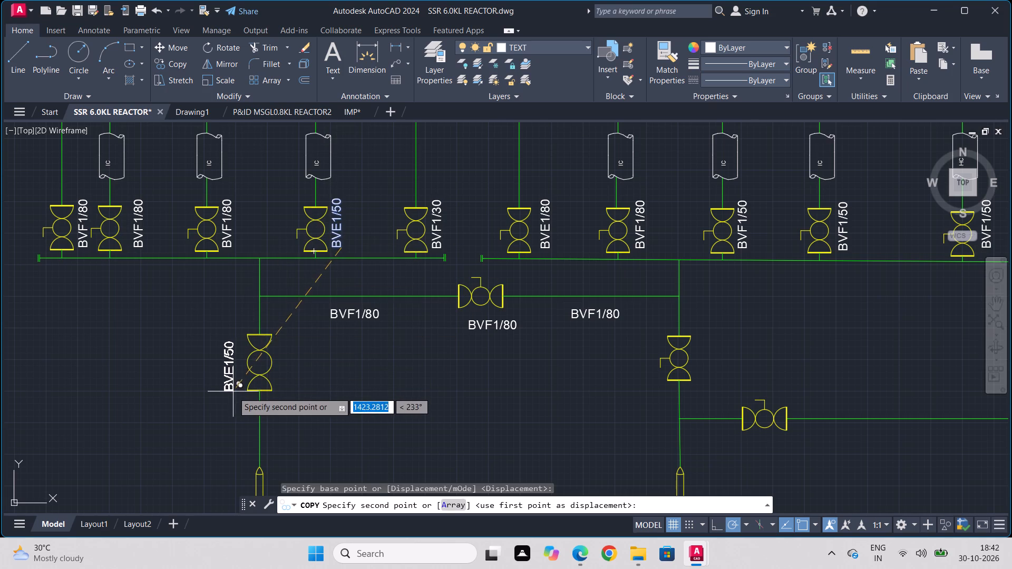
drag(239, 388, 242, 394)
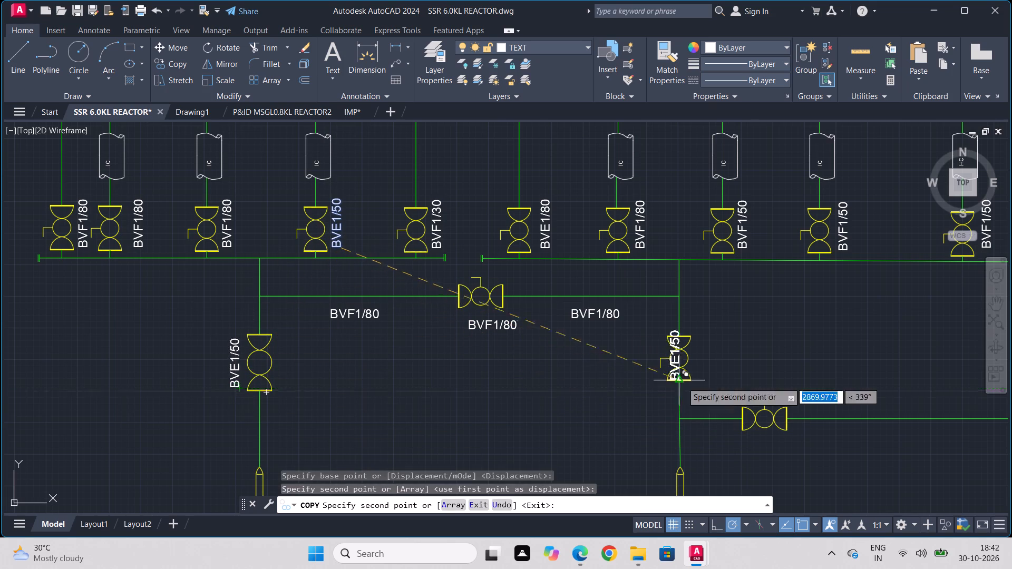
click(714, 384)
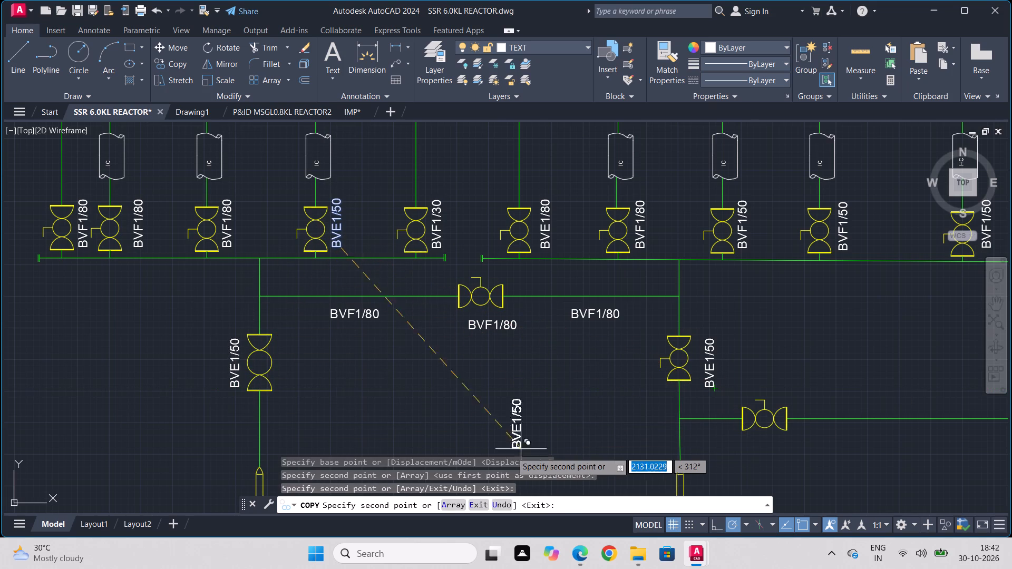
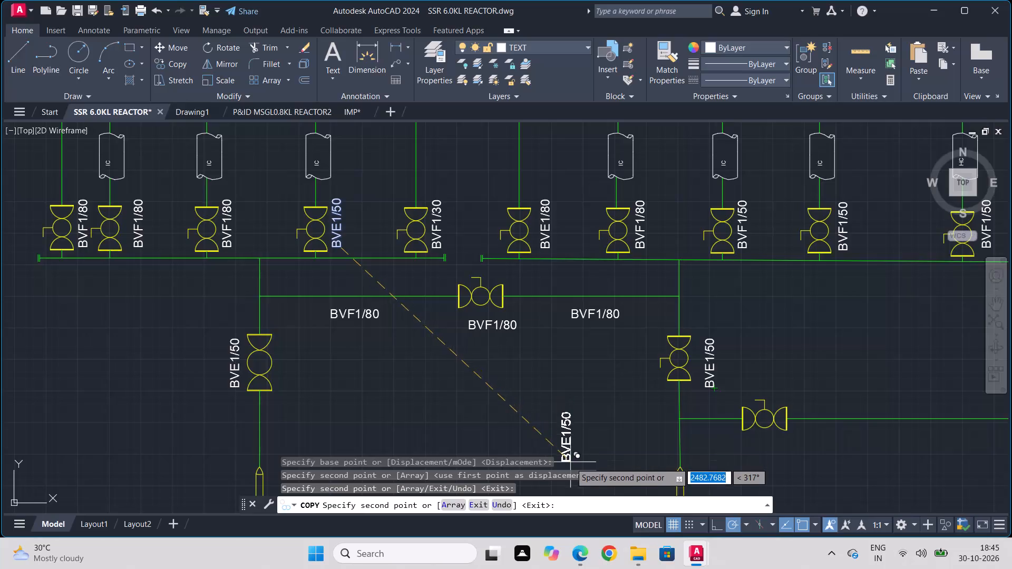
Copy the BVE1/50 label beside the narrow capsule-shaped fittings on the left and right vertical branches, below their valves.
scroll(572, 446, down, 1)
middle_drag(571, 445, 384, 346)
middle_drag(227, 376, 343, 346)
scroll(318, 361, up, 2)
scroll(319, 361, down, 1)
scroll(319, 361, up, 2)
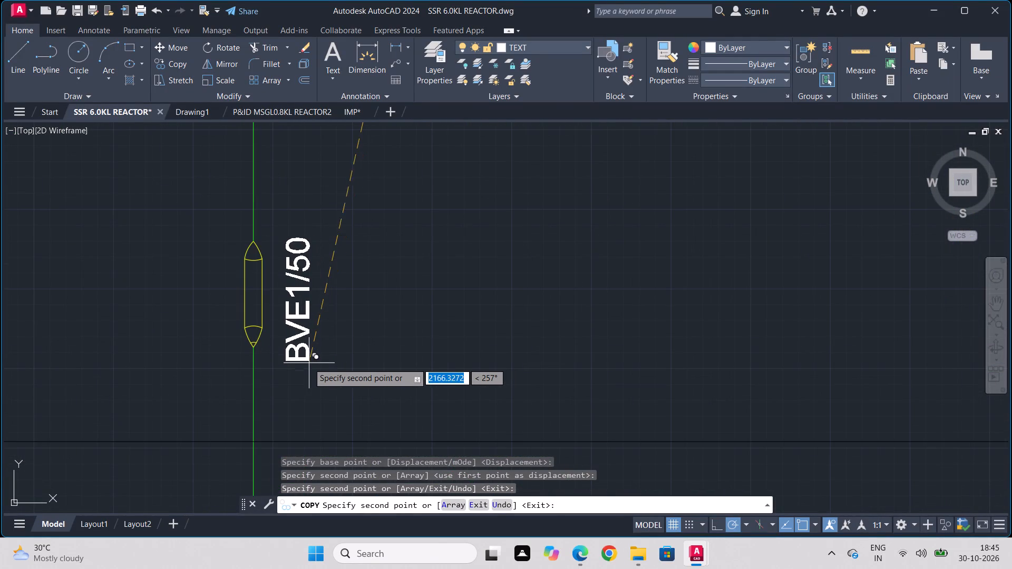
click(302, 352)
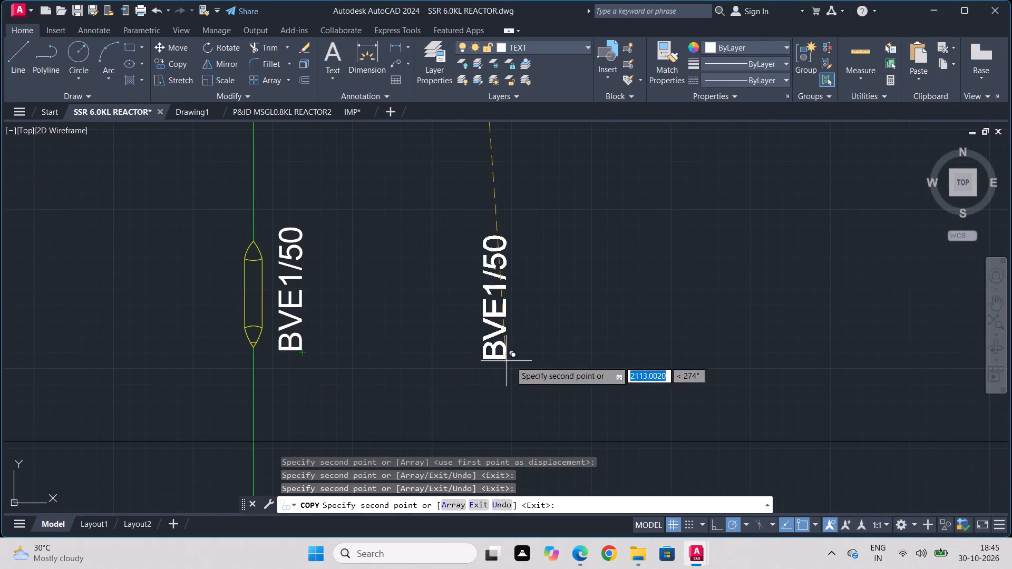
middle_drag(807, 366, 589, 367)
scroll(807, 366, down, 1)
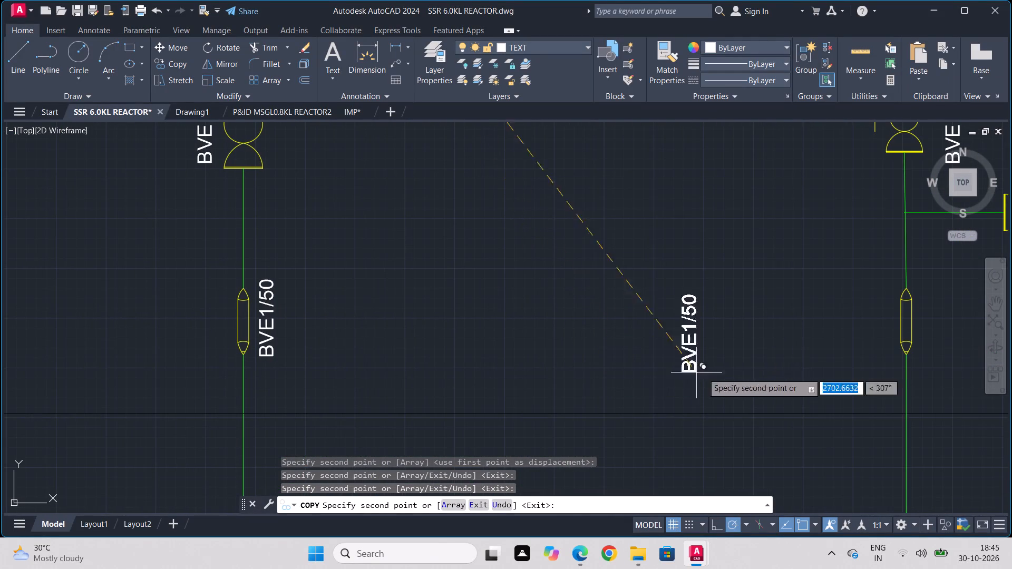
click(939, 360)
scroll(604, 409, down, 1)
middle_drag(625, 414, 611, 398)
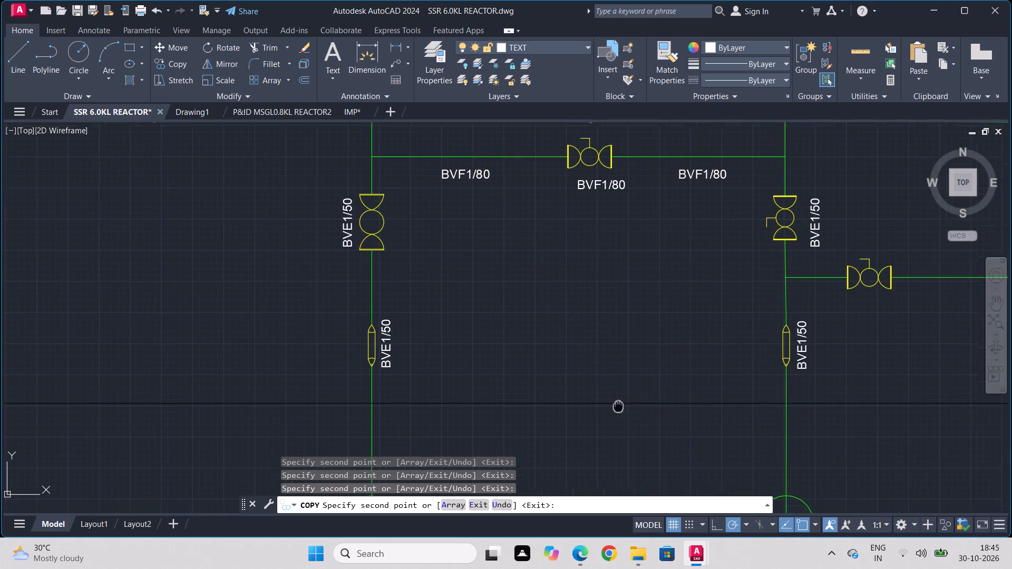
middle_drag(611, 398, 440, 374)
key(Escape)
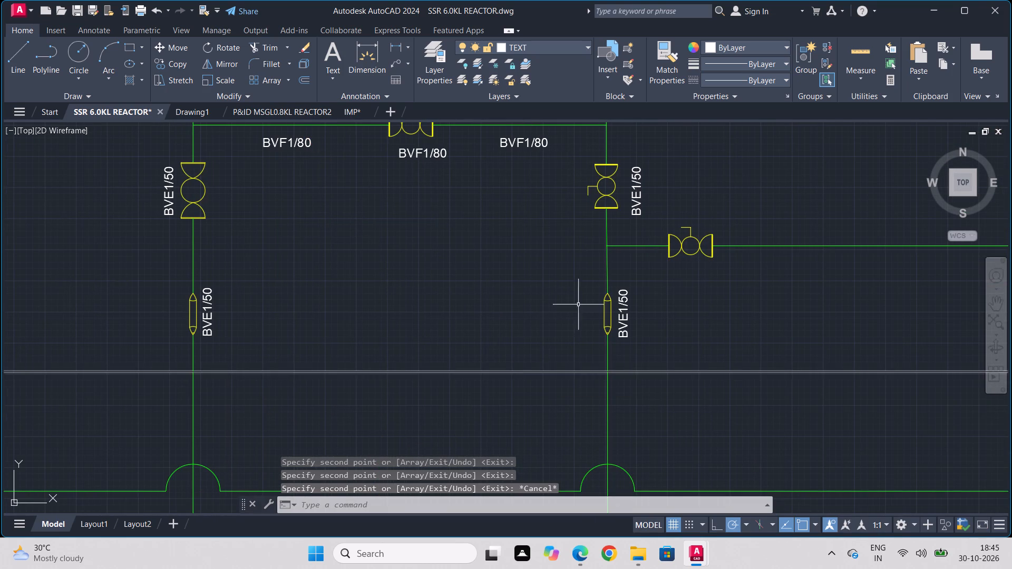
Copy the horizontal BVF1/80 label from below the crossover valve to beneath the valve on the right branch's side line.
click(425, 151)
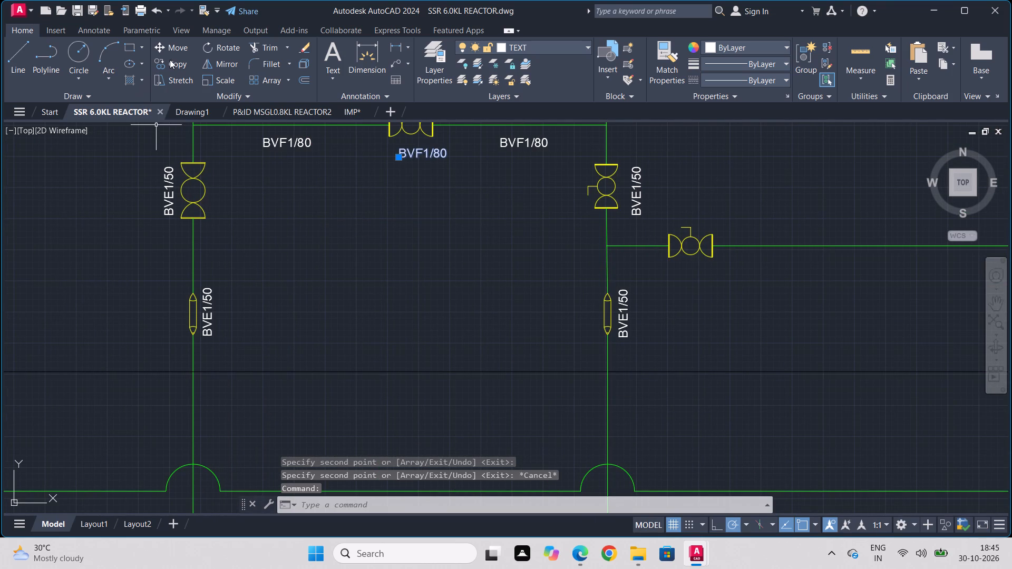
click(169, 61)
click(404, 164)
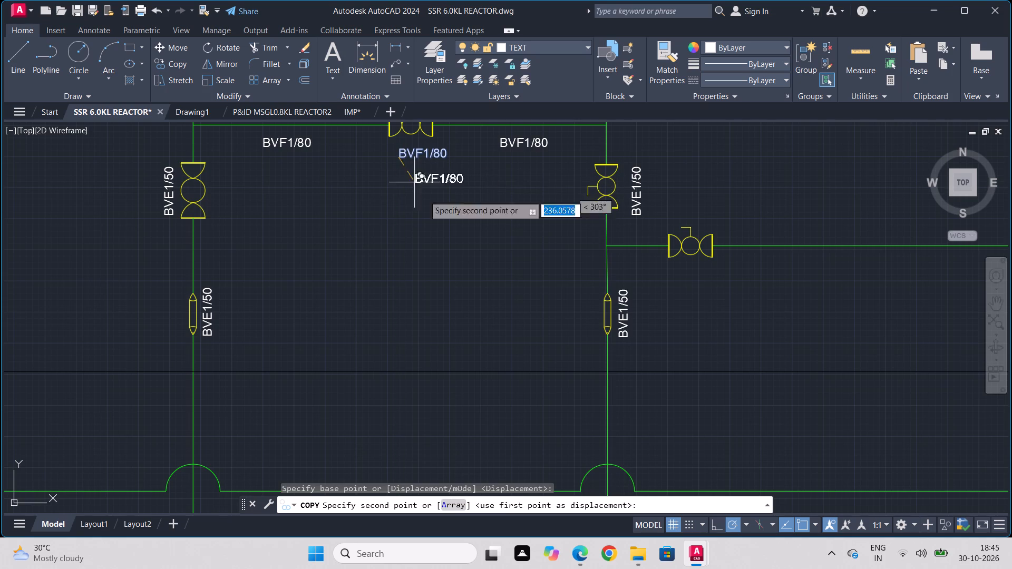
click(683, 272)
Place copies of the BVF1/80 label beneath both valves on the condensate line and above the Y-shaped fitting between them.
scroll(419, 384, down, 1)
middle_drag(419, 384, 421, 362)
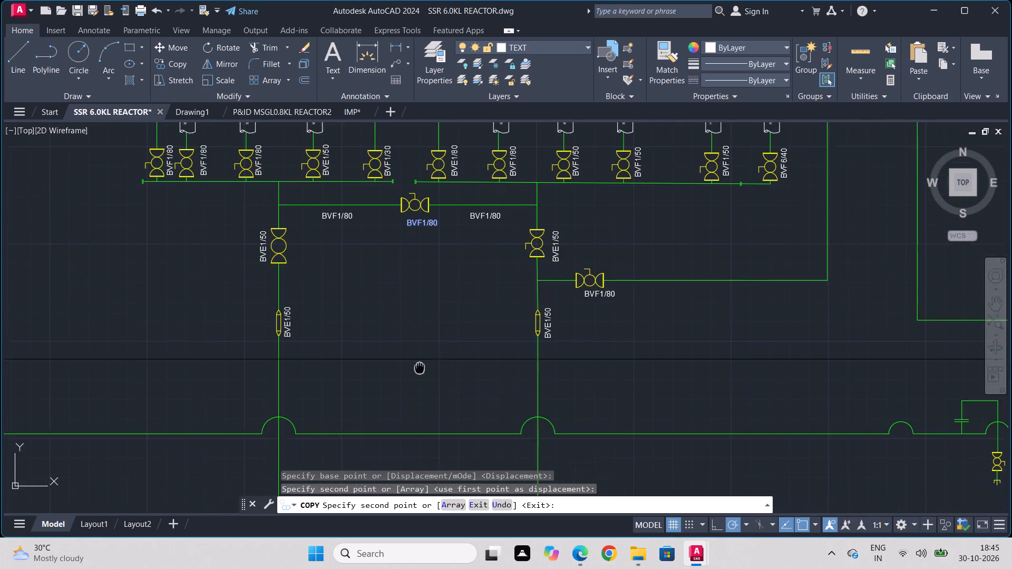
middle_drag(421, 362, 467, 284)
scroll(467, 284, down, 1)
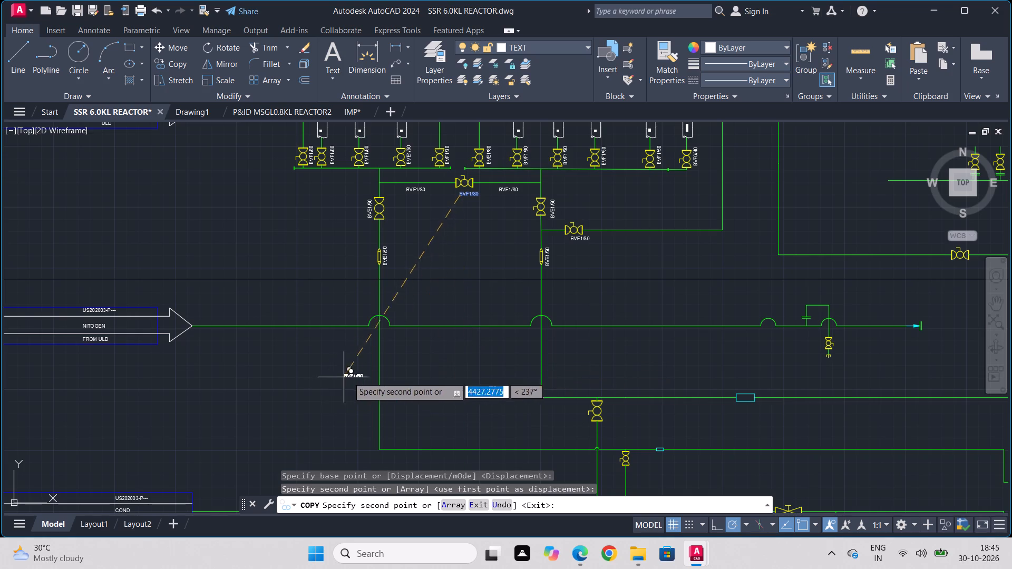
middle_drag(475, 419, 377, 315)
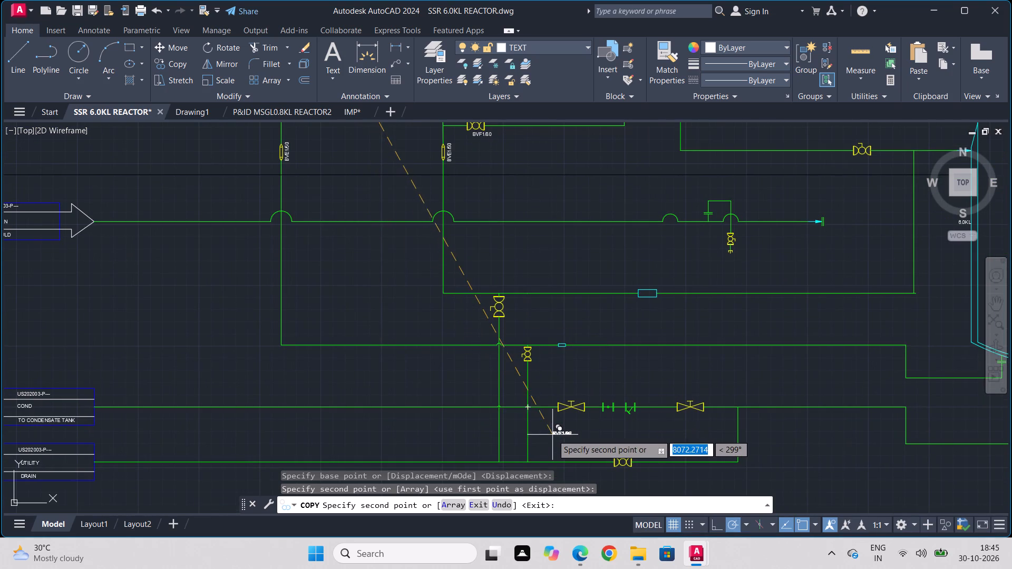
scroll(553, 435, up, 2)
click(568, 399)
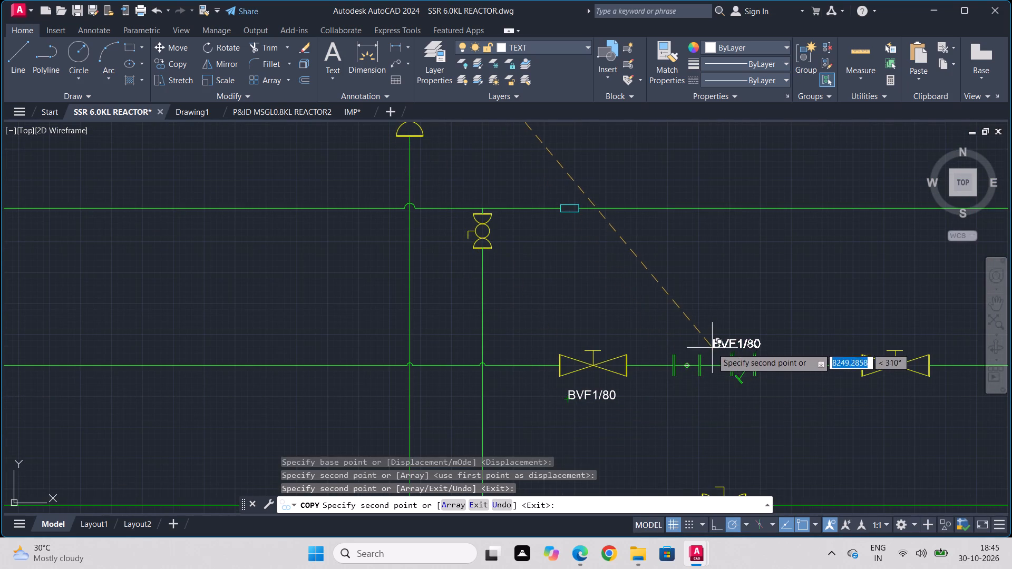
click(712, 347)
click(882, 390)
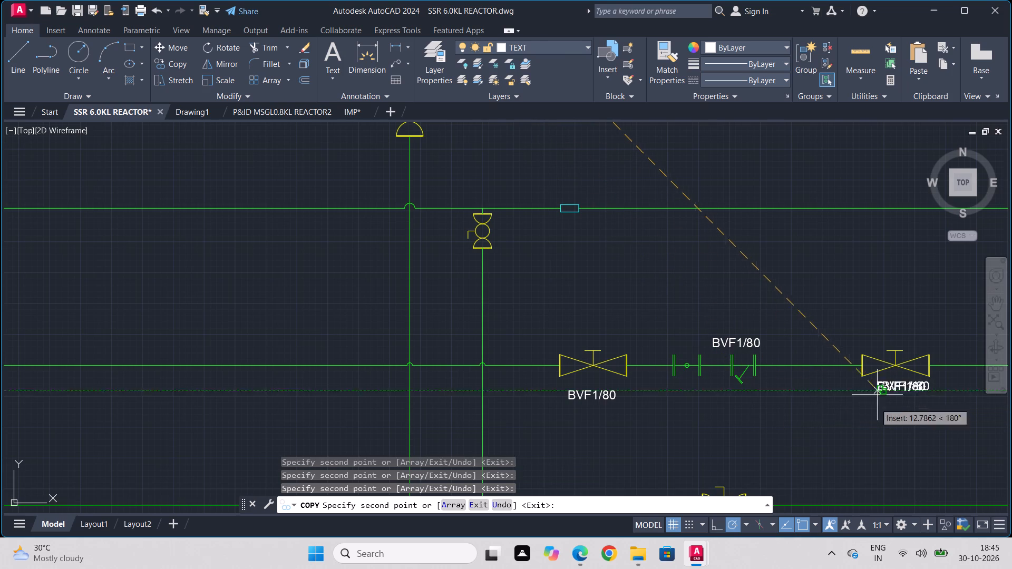
Place another copy of the BVF1/80 label beneath the valve on the bypass line below the condensate line.
middle_drag(786, 466, 663, 299)
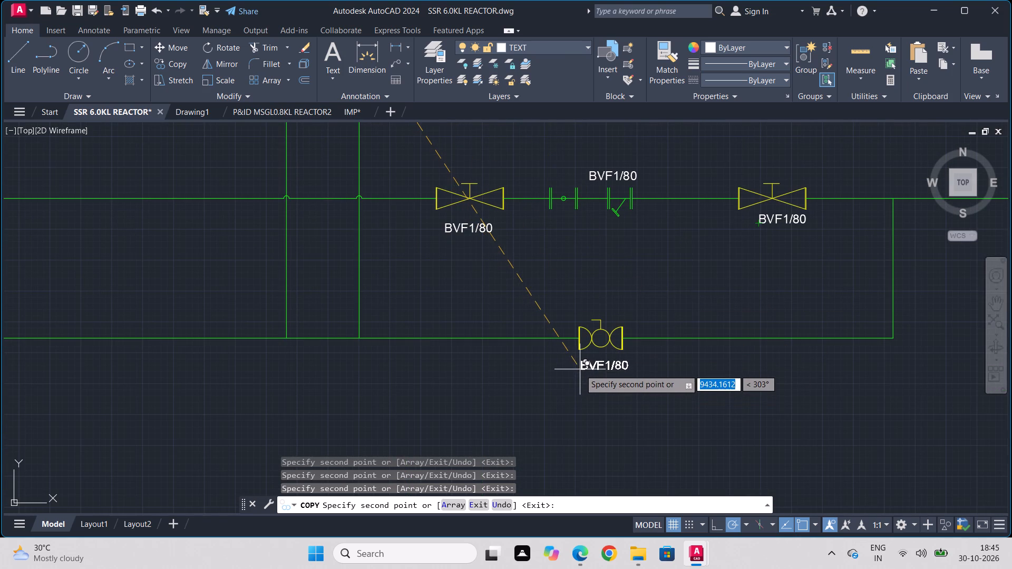
click(580, 369)
scroll(320, 381, down, 2)
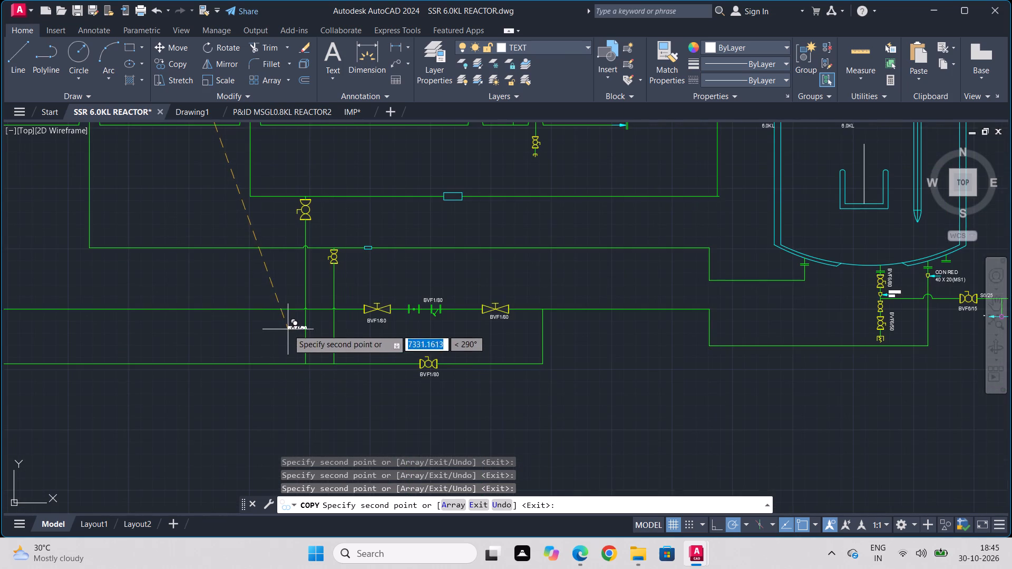
middle_drag(288, 329, 655, 495)
scroll(678, 489, down, 2)
scroll(602, 416, up, 3)
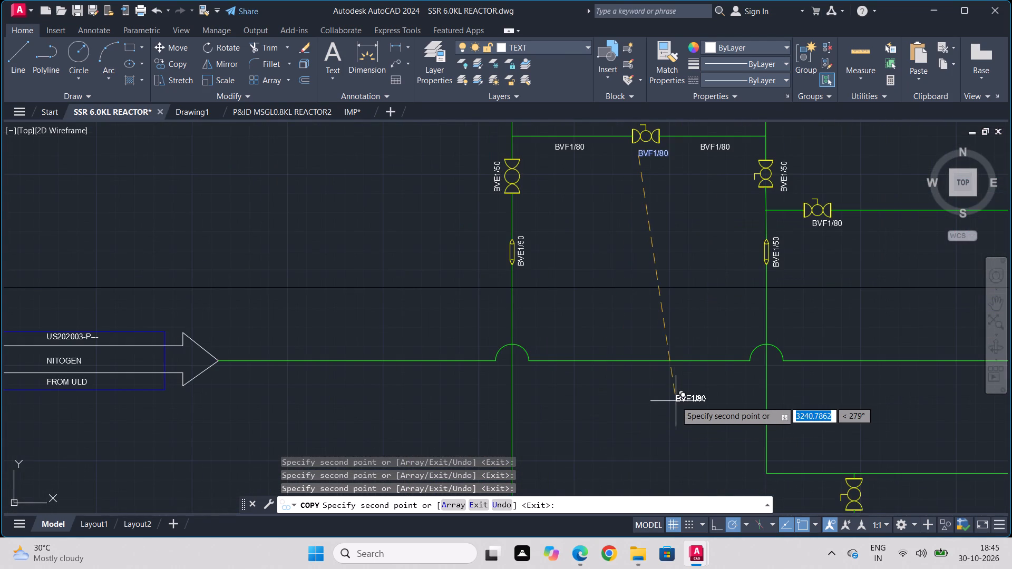
key(Escape)
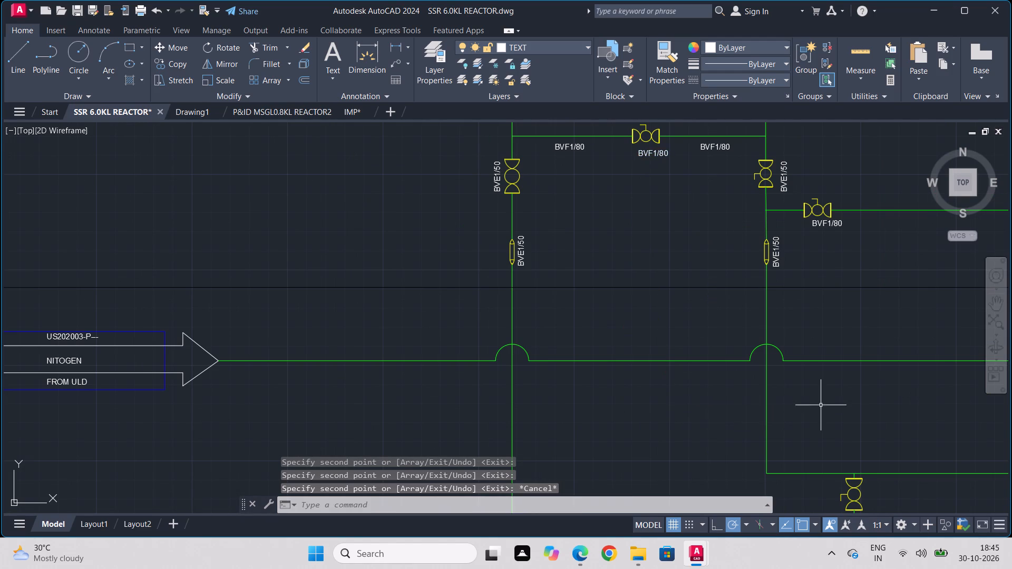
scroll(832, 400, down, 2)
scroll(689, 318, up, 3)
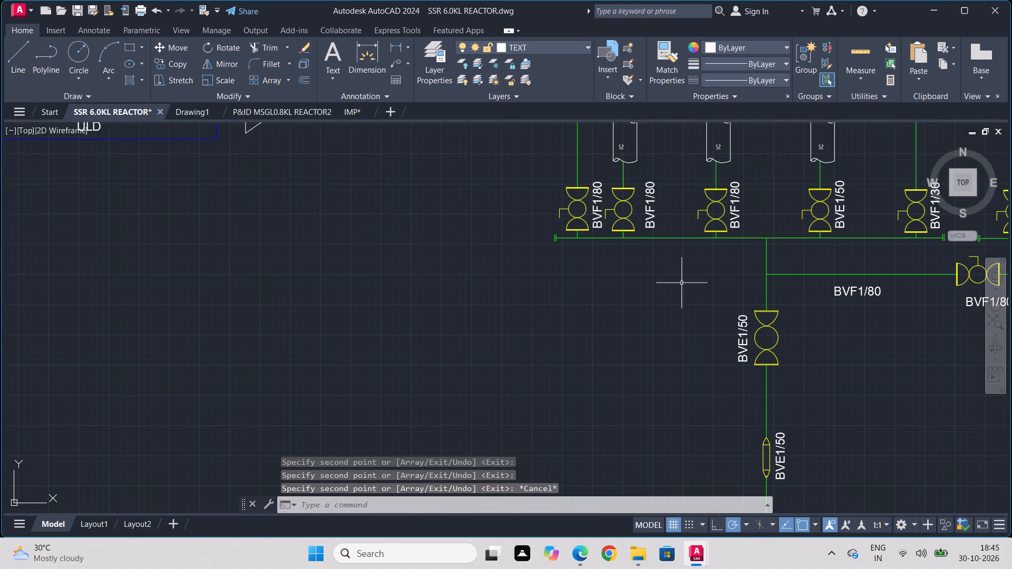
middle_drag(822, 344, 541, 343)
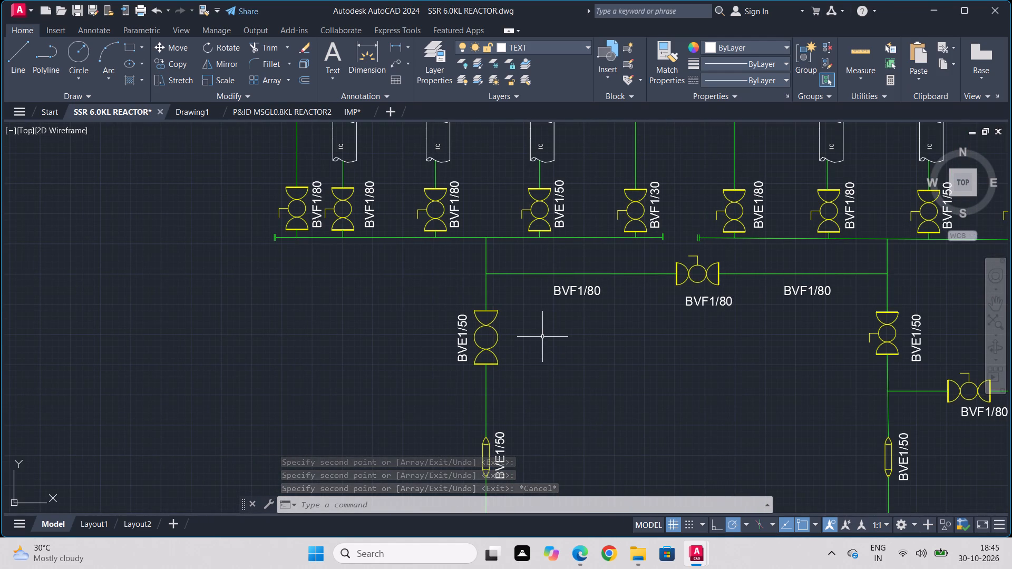
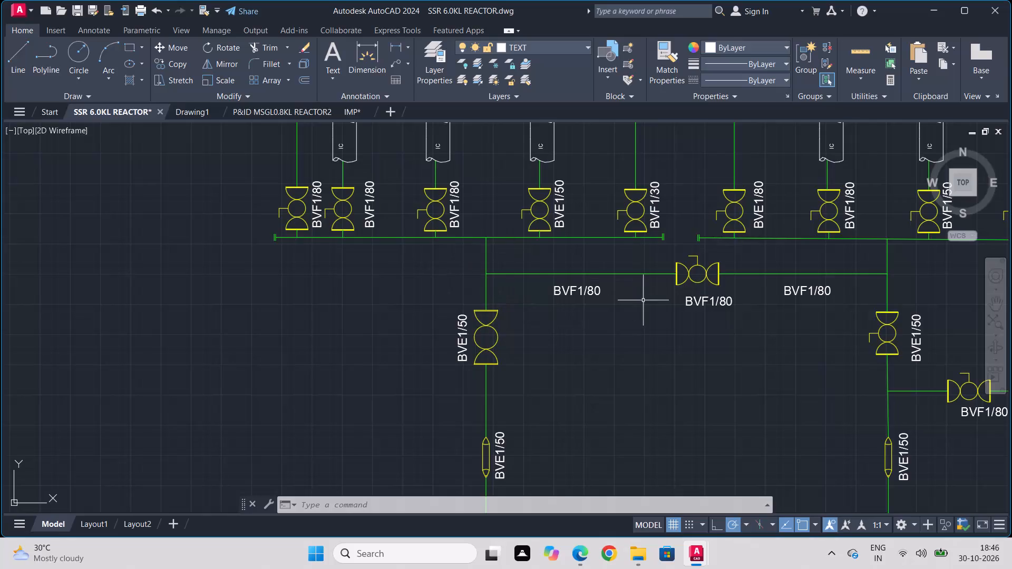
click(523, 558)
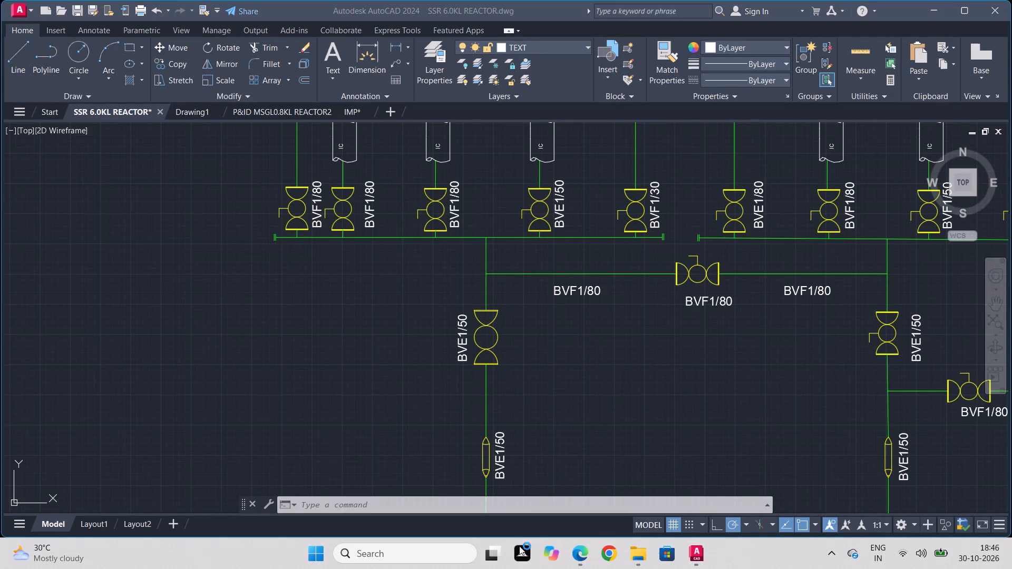
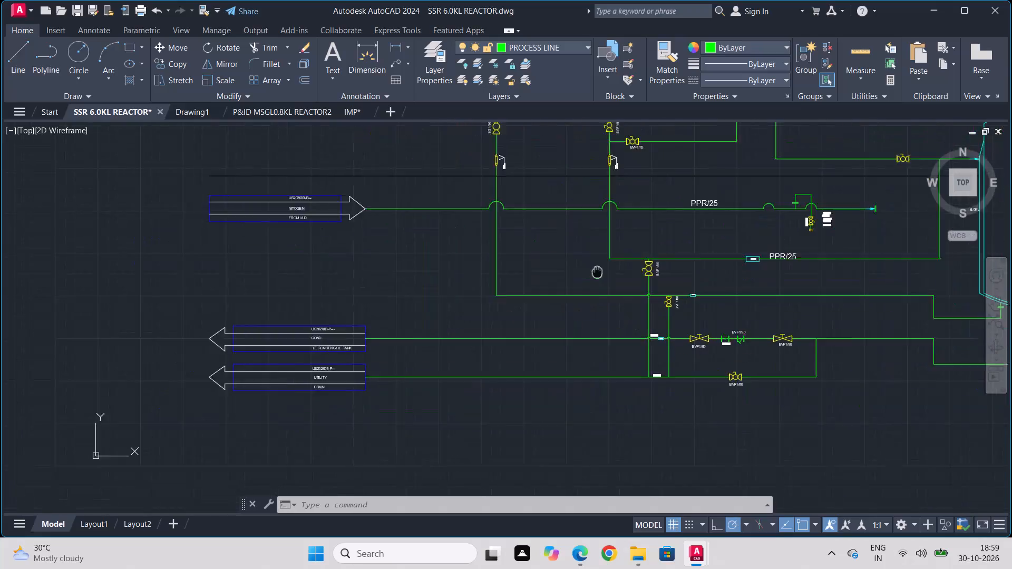
Relabel the drop valve beneath the nitrogen line's right-hand crossover as BVF4/15.
scroll(728, 234, up, 2)
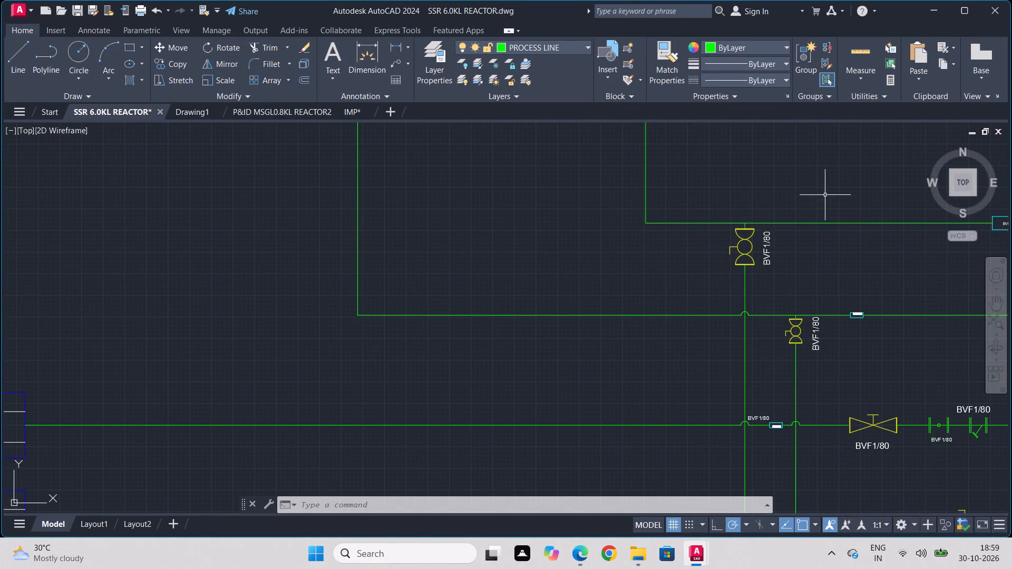
middle_drag(825, 195, 538, 297)
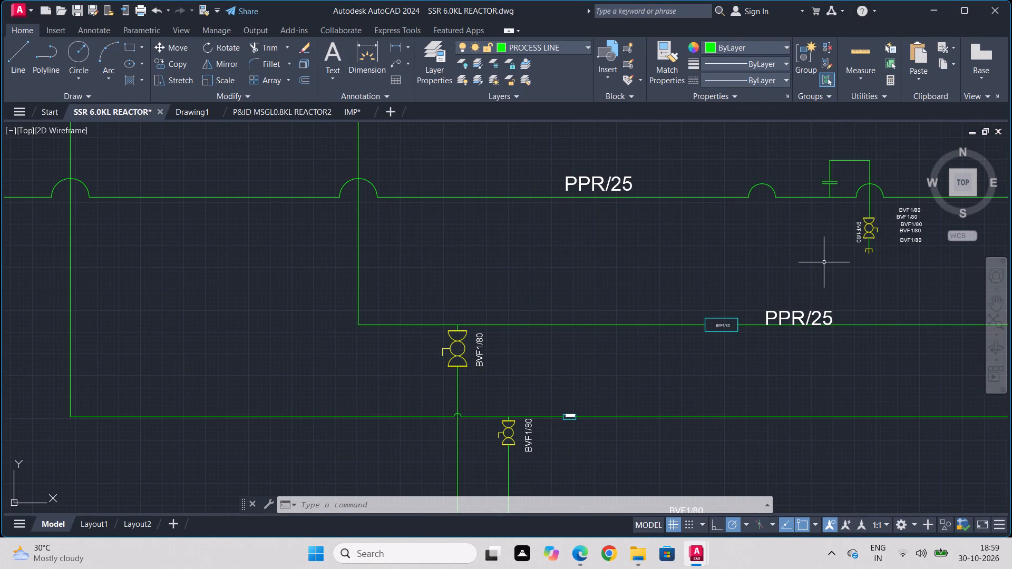
scroll(822, 265, up, 2)
middle_drag(854, 247, 653, 283)
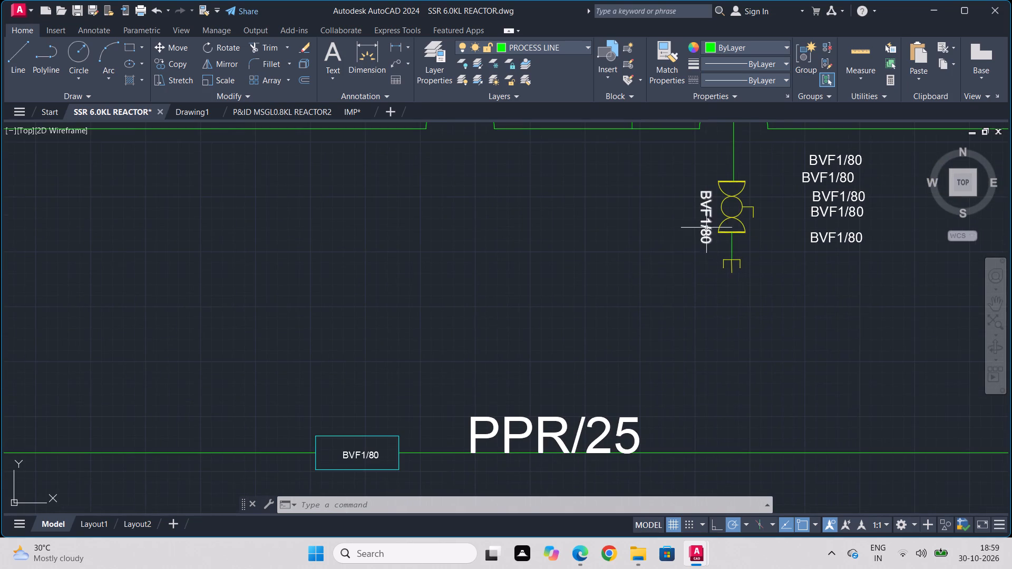
click(712, 220)
right_click(712, 220)
click(730, 222)
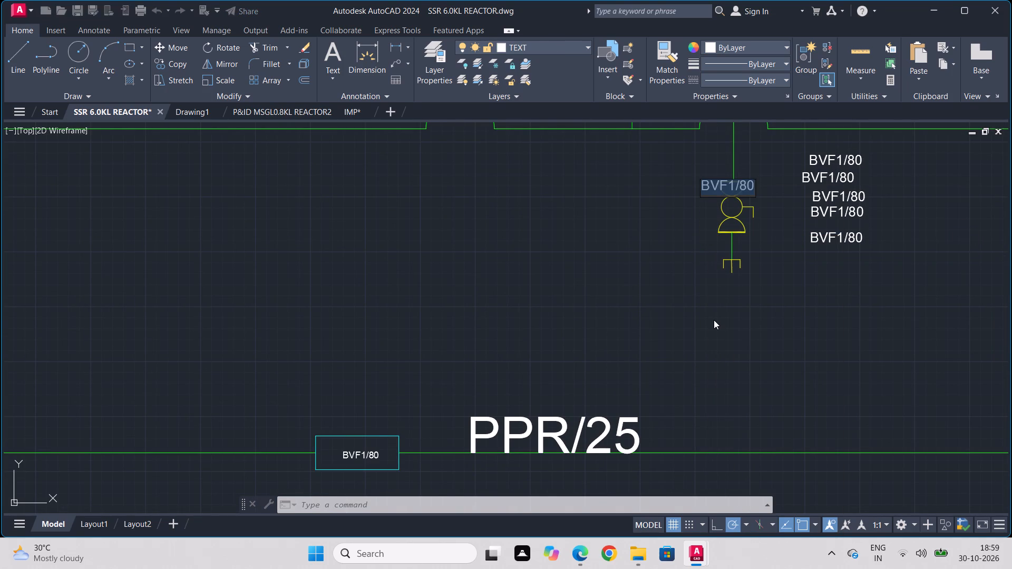
text(BVF)
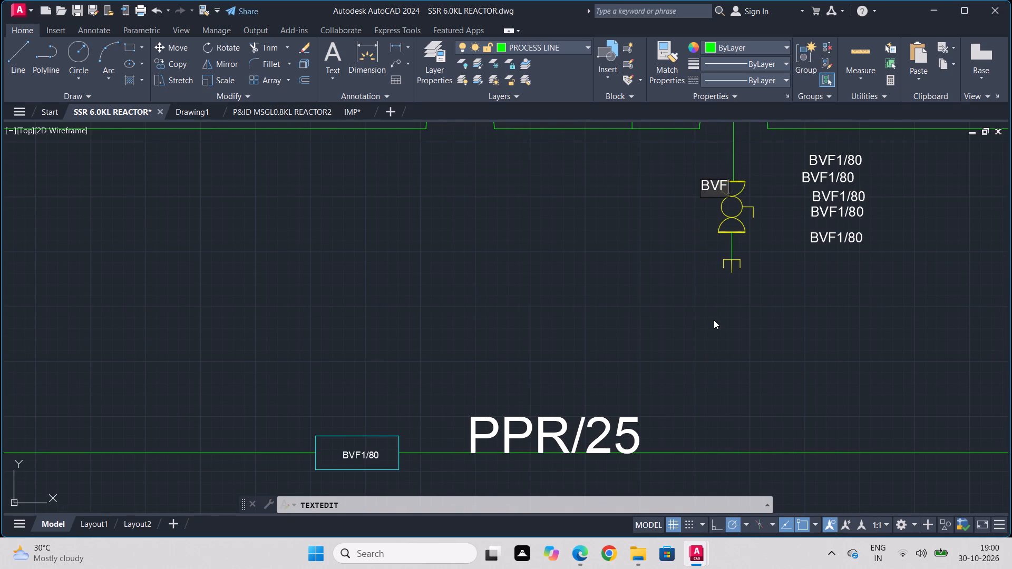
key(4)
key(slash)
text(15)
key(Return)
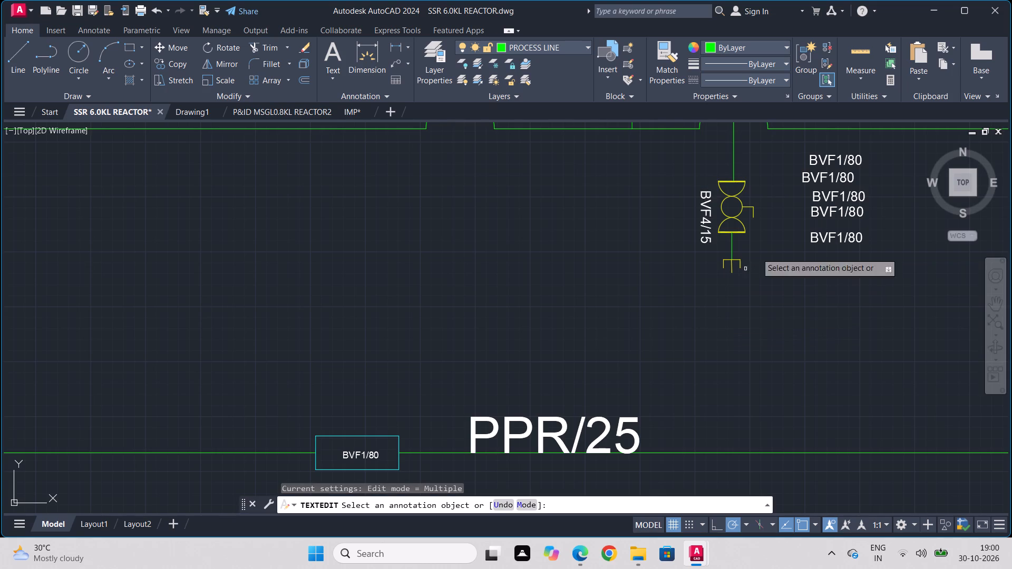
Change the top two stacked placeholder labels beside the BVF4/15 valve to FLEX and CONNECTIONS.
click(811, 157)
text(FLEX)
key(Return)
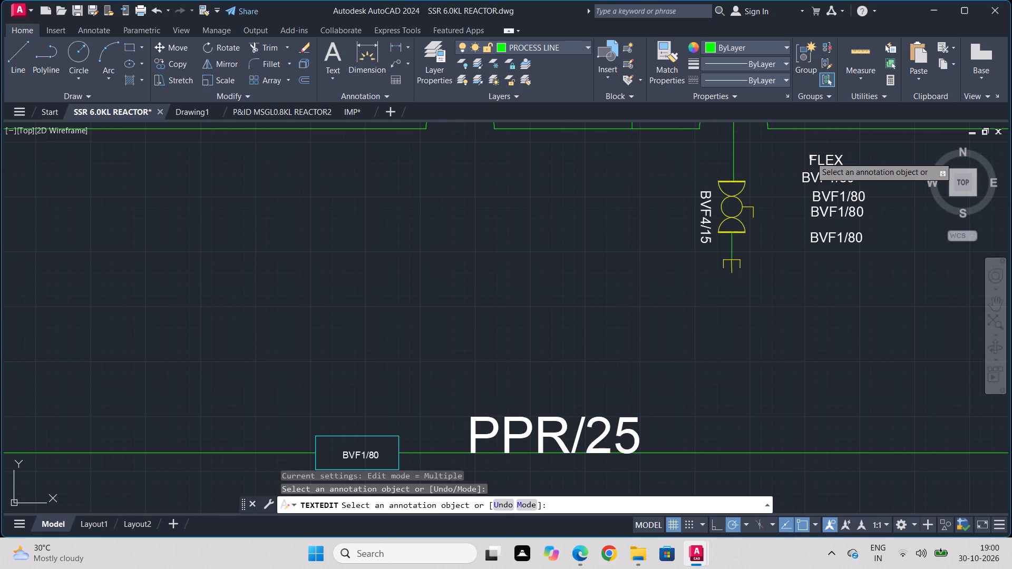
click(810, 172)
key(c)
text(ONNECTIONS)
key(Return)
Change the third and fourth stacked labels beside the BVF4/15 valve to AT and GROUND.
scroll(811, 200, up, 1)
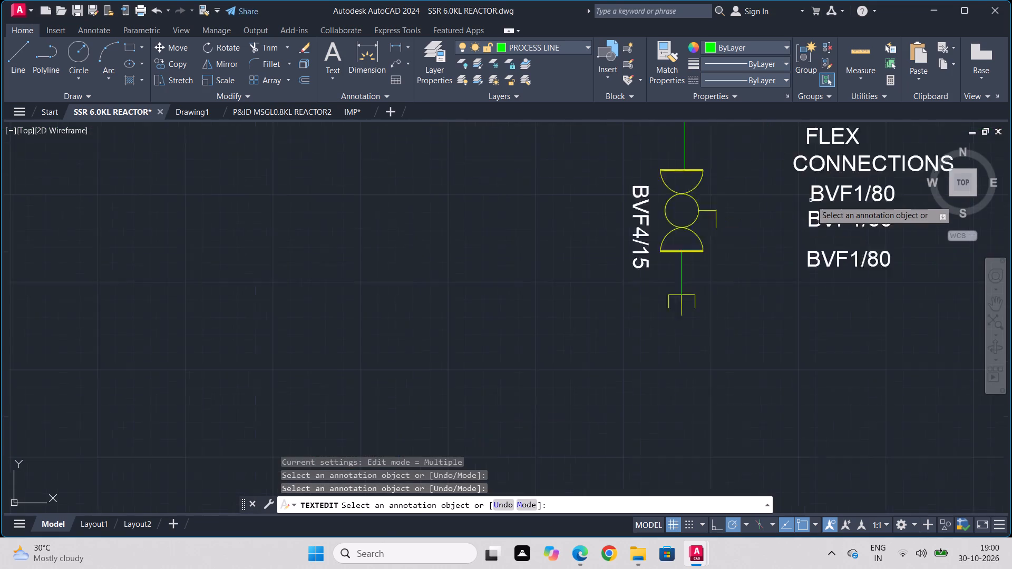
scroll(811, 200, up, 1)
click(814, 197)
text(AT)
key(Return)
click(814, 223)
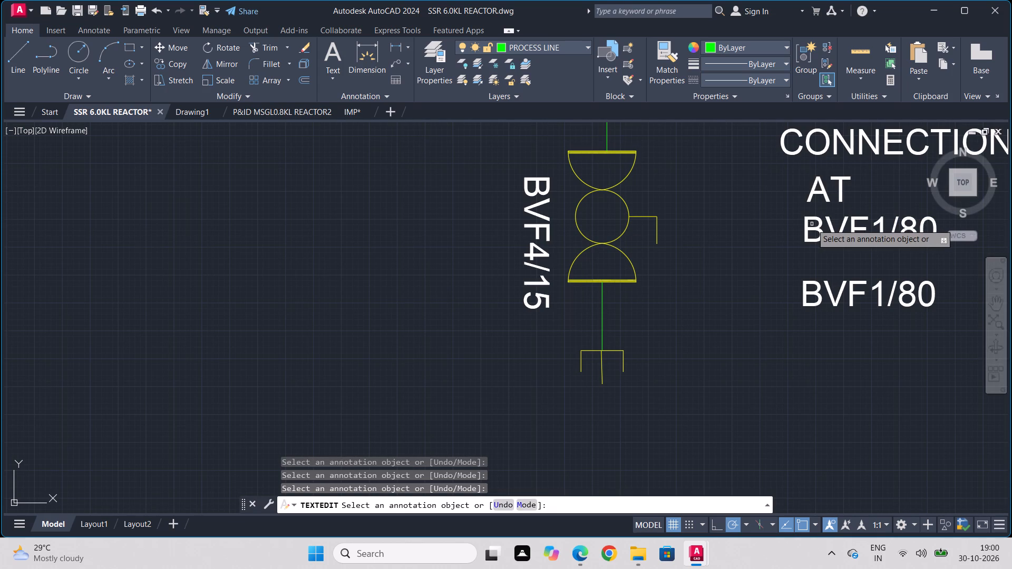
text(GROUND)
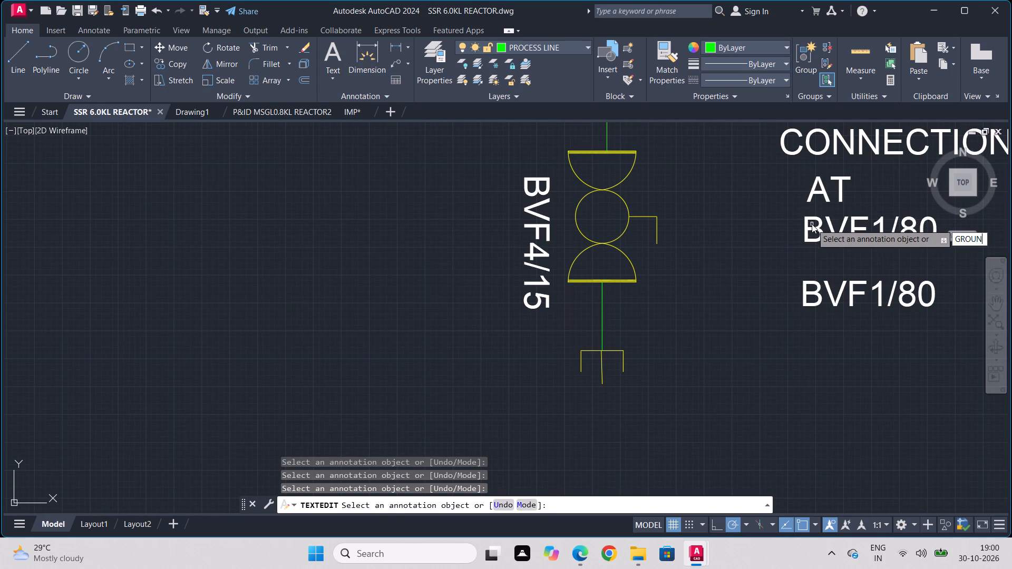
click(809, 229)
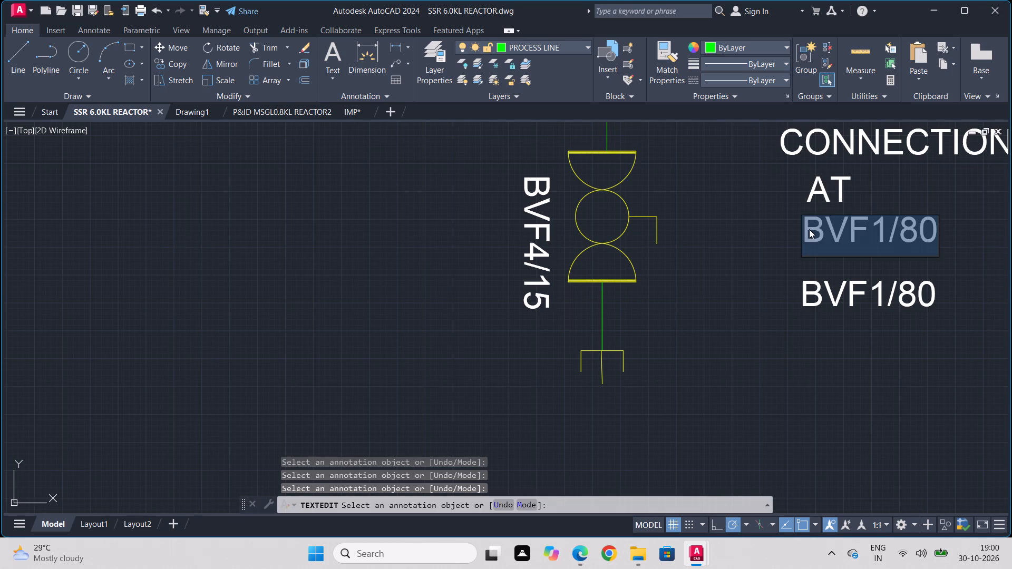
text(GROUND)
key(Return)
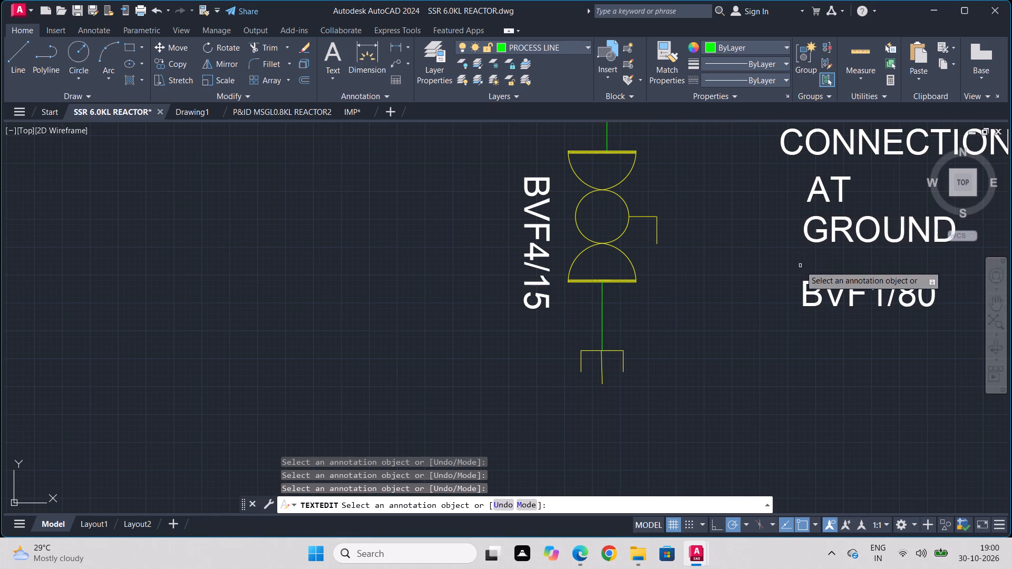
Change the bottom stacked label beside the BVF4/15 valve to FLOOP.
click(806, 301)
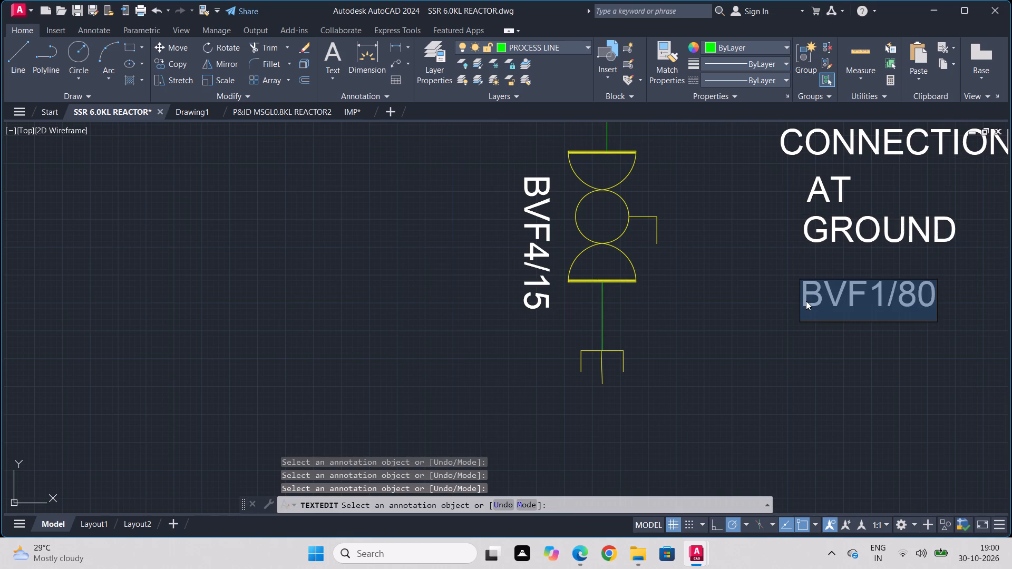
text(FLOPP)
key(BackSpace)
key(BackSpace)
text(OP)
key(Return)
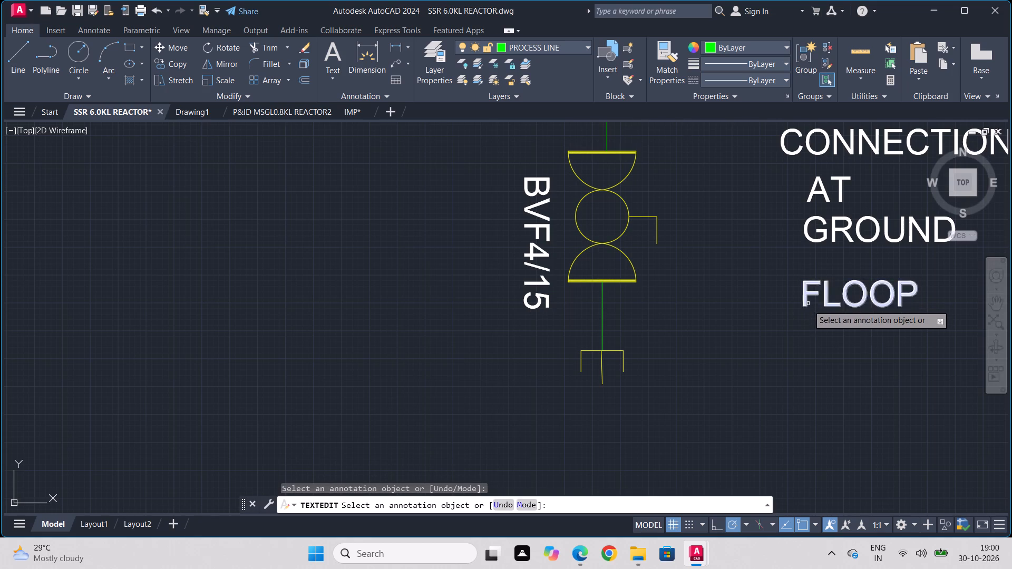
Change the text inside the cyan box on the line below the nitrogen line to 1HC.
scroll(808, 306, down, 3)
middle_drag(783, 399, 765, 300)
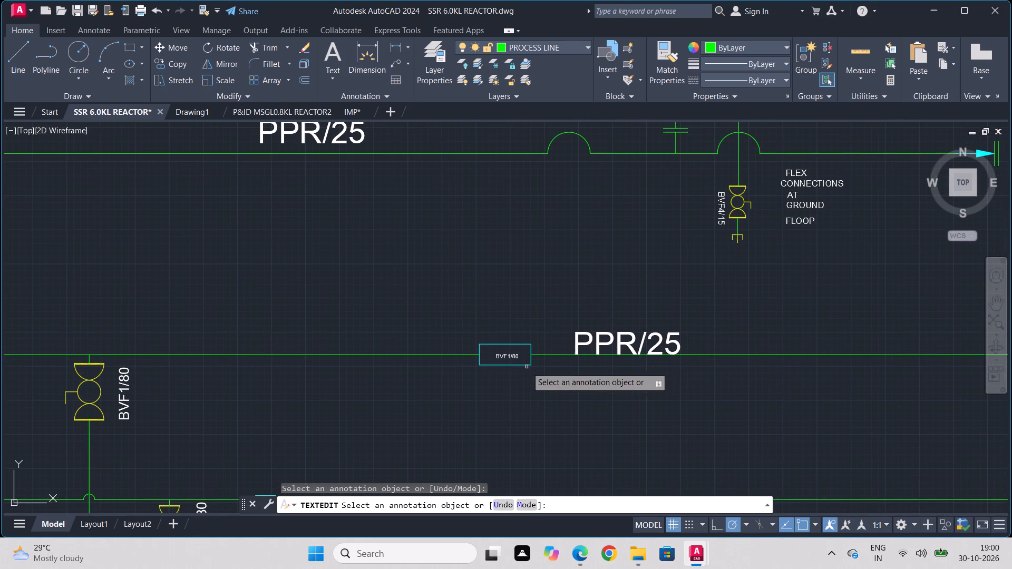
scroll(507, 357, up, 2)
click(503, 355)
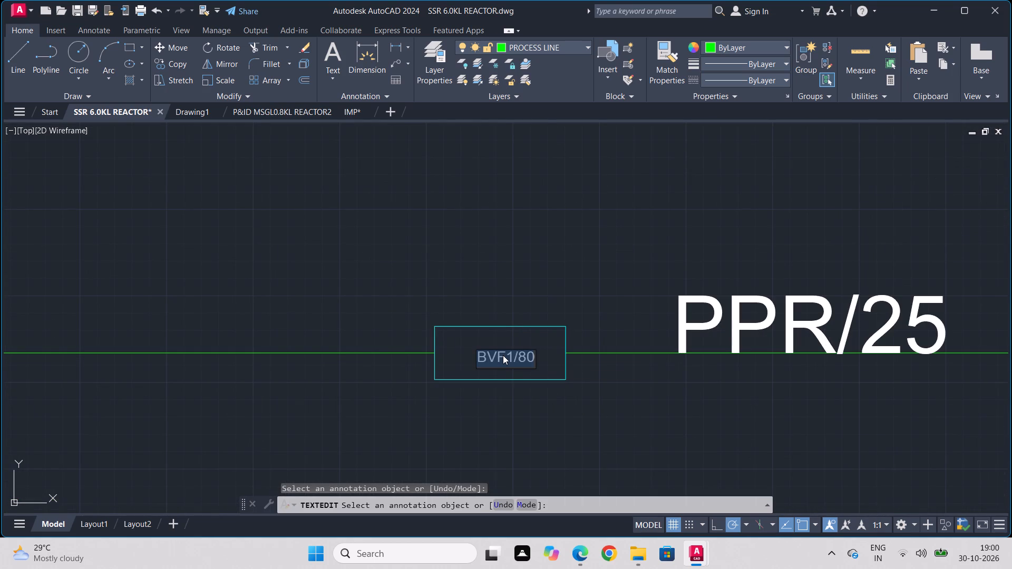
text(1HC)
key(Return)
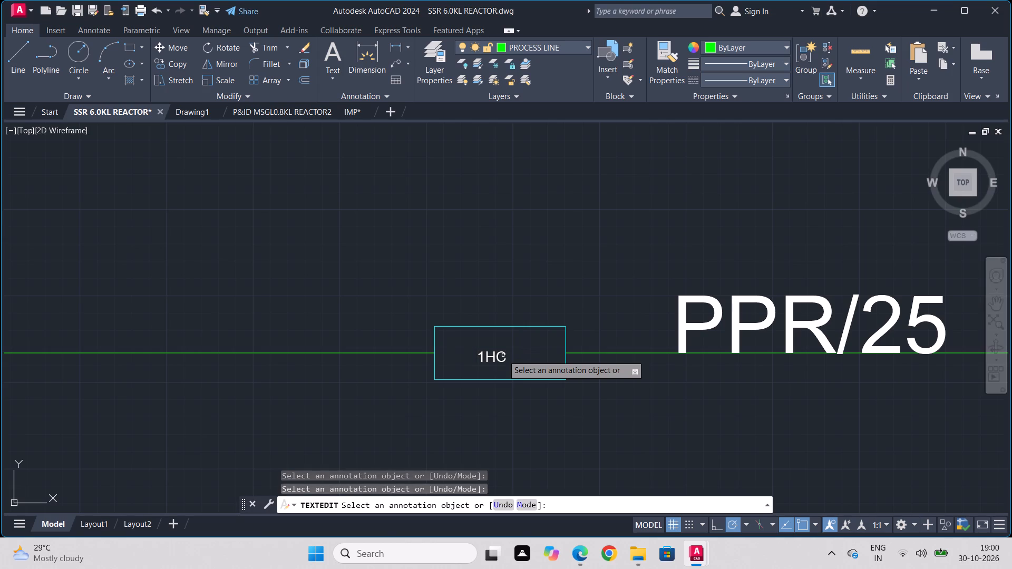
Change the large pipe label beside that 1HC box to MS1/80.
click(676, 304)
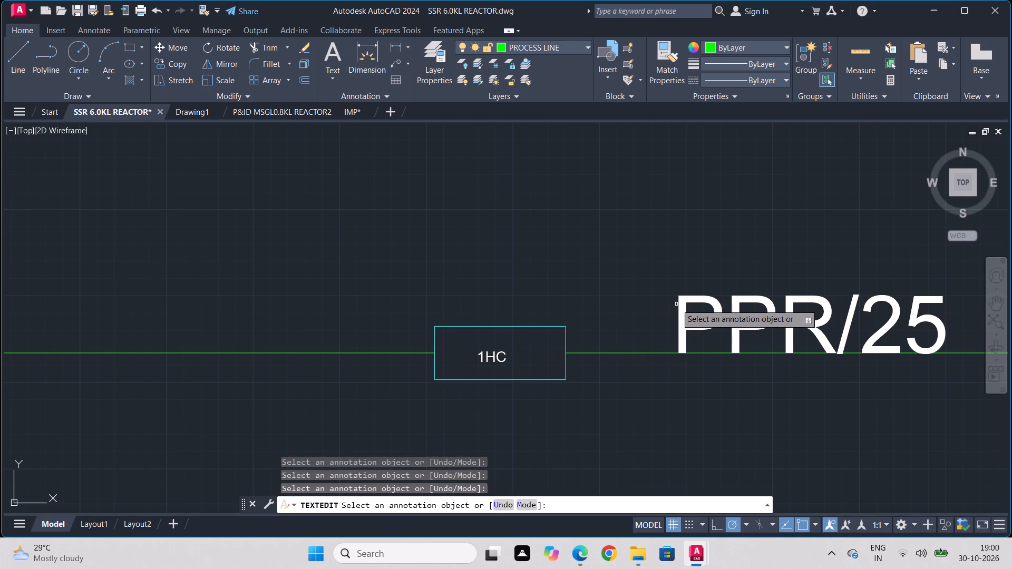
click(679, 304)
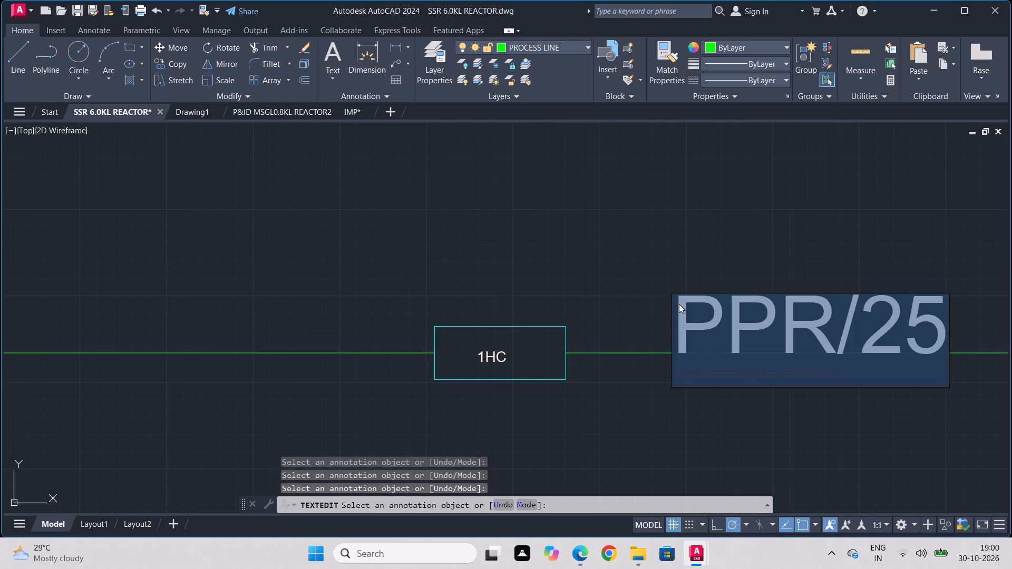
text(MS1)
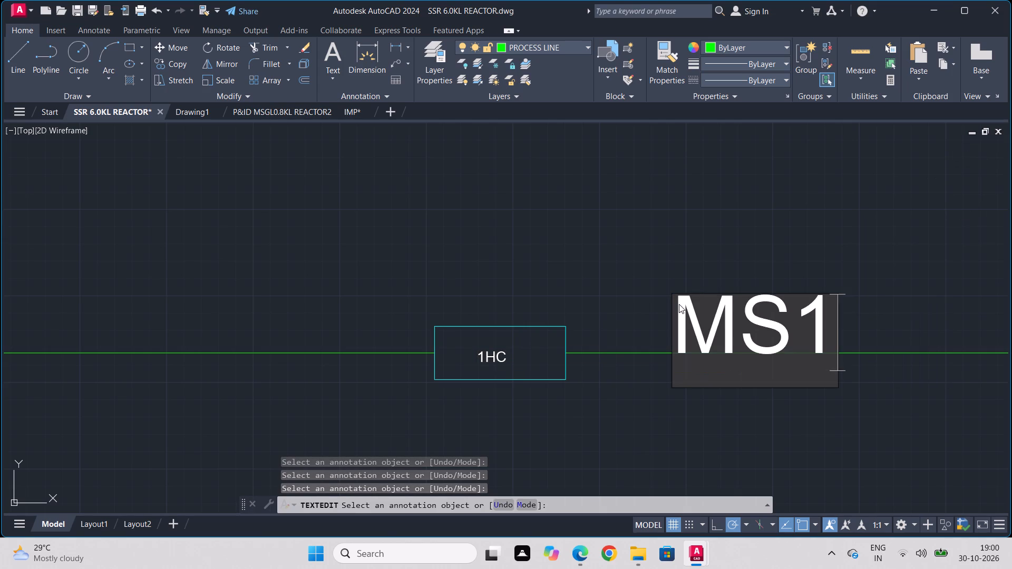
key(slash)
text(80)
key(Return)
Relabel the vertical branch valve below the MS1/80 line as BVF1/25.
scroll(231, 360, down, 2)
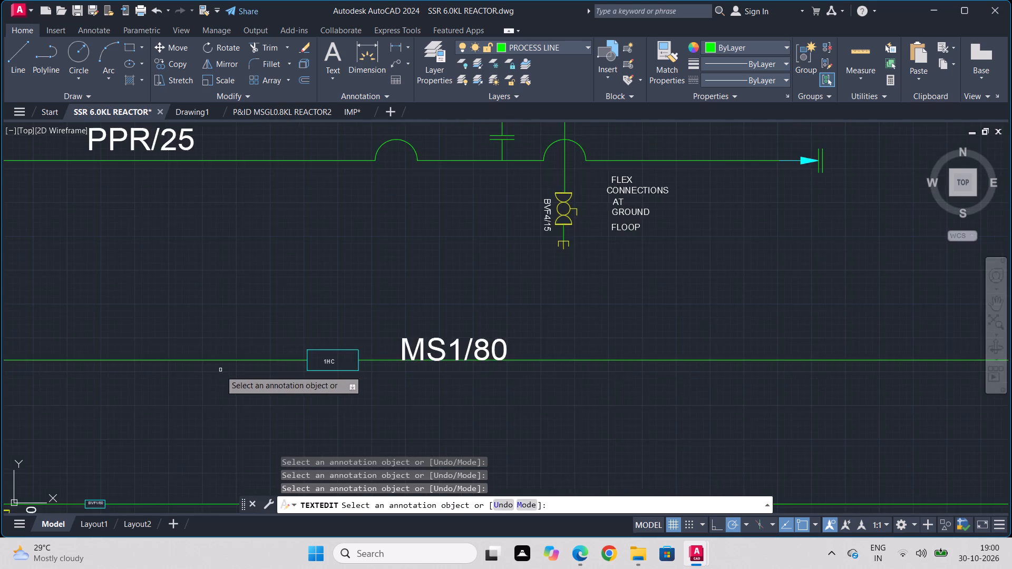
middle_drag(220, 371, 752, 228)
scroll(492, 284, up, 1)
scroll(492, 284, down, 1)
scroll(484, 280, up, 2)
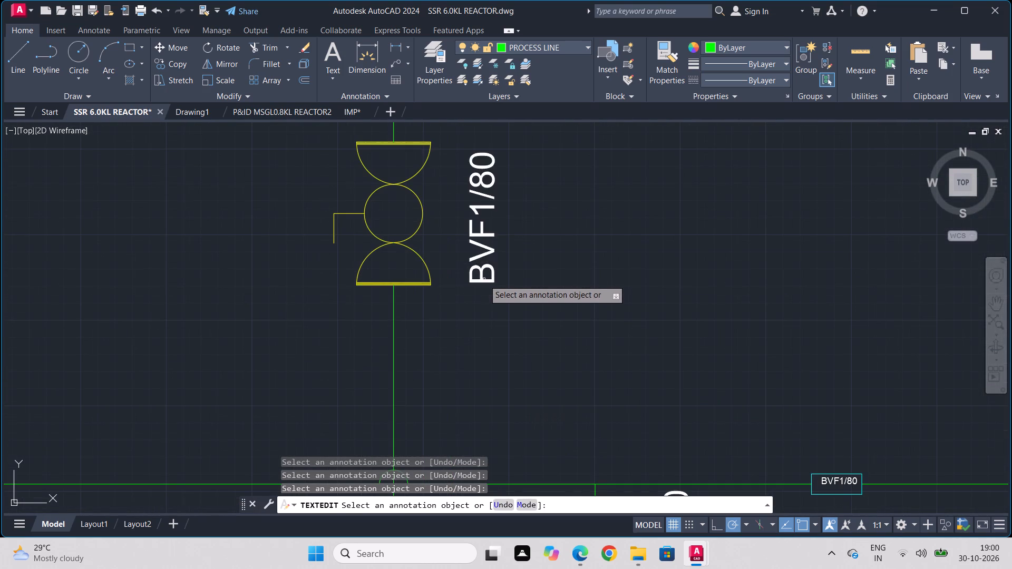
click(474, 276)
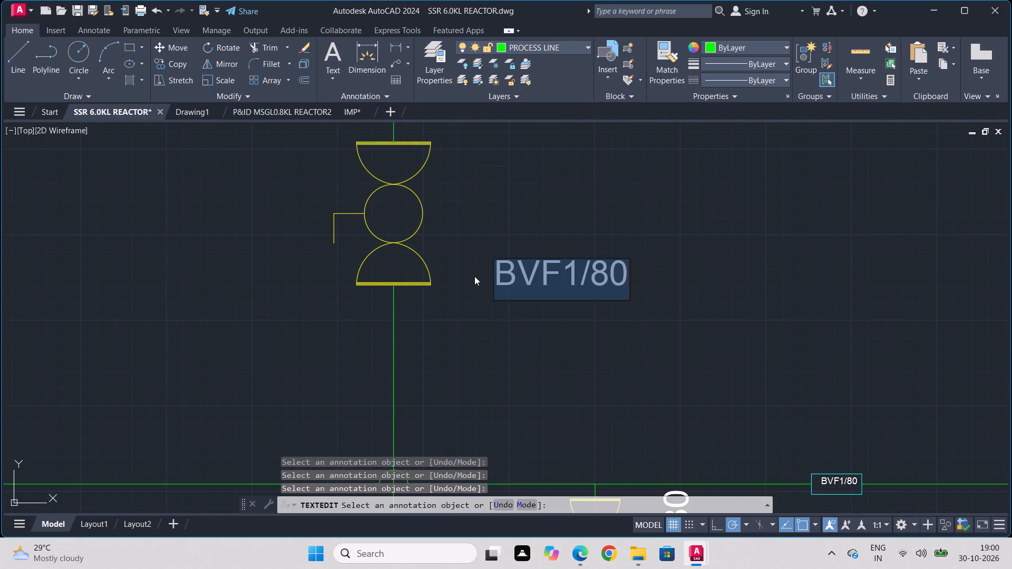
text(BVF1)
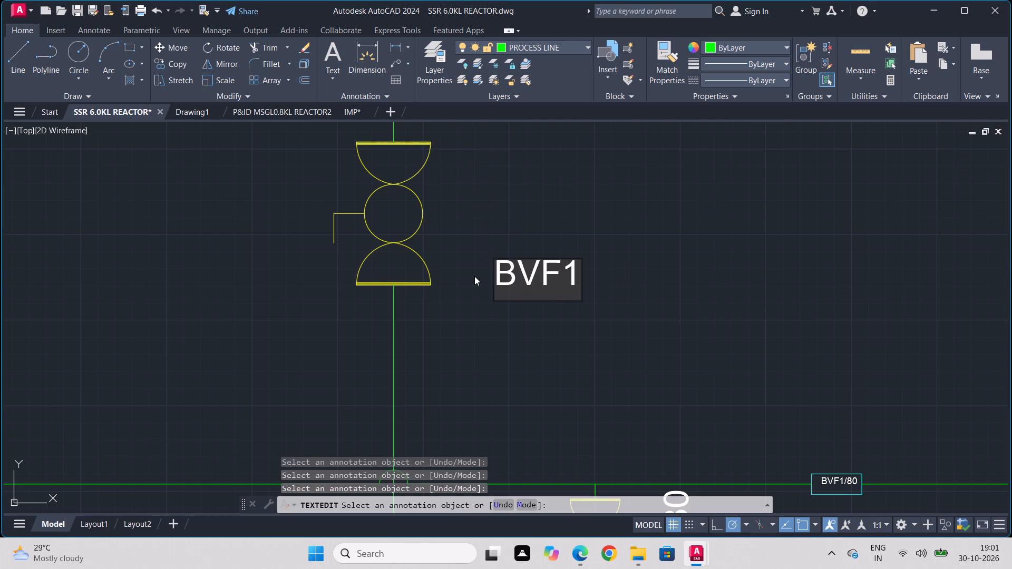
text(/25)
key(Return)
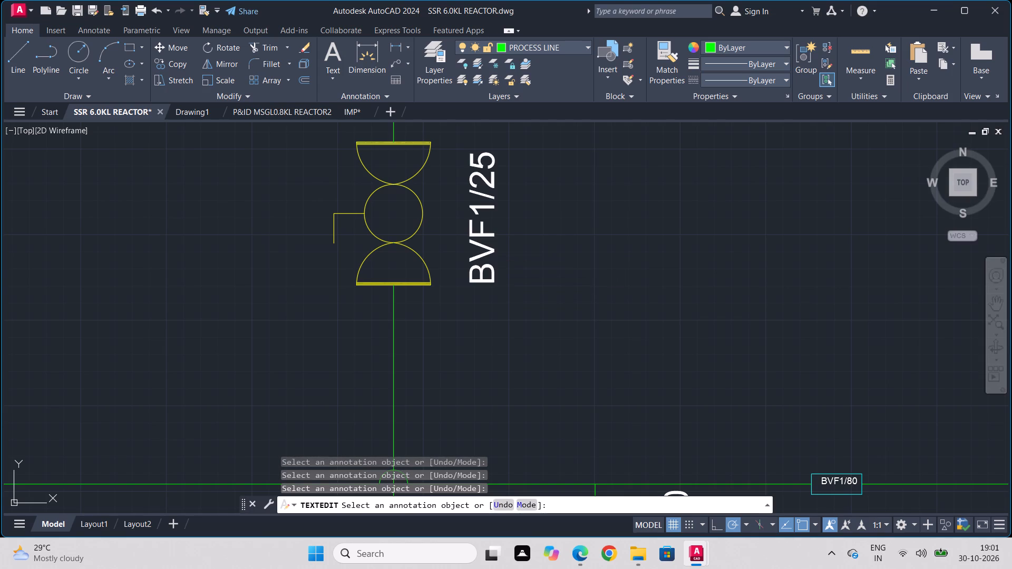
Change the text inside the cyan box on the next line down, beside the second branch valve, to 1HC.
middle_drag(547, 443, 541, 230)
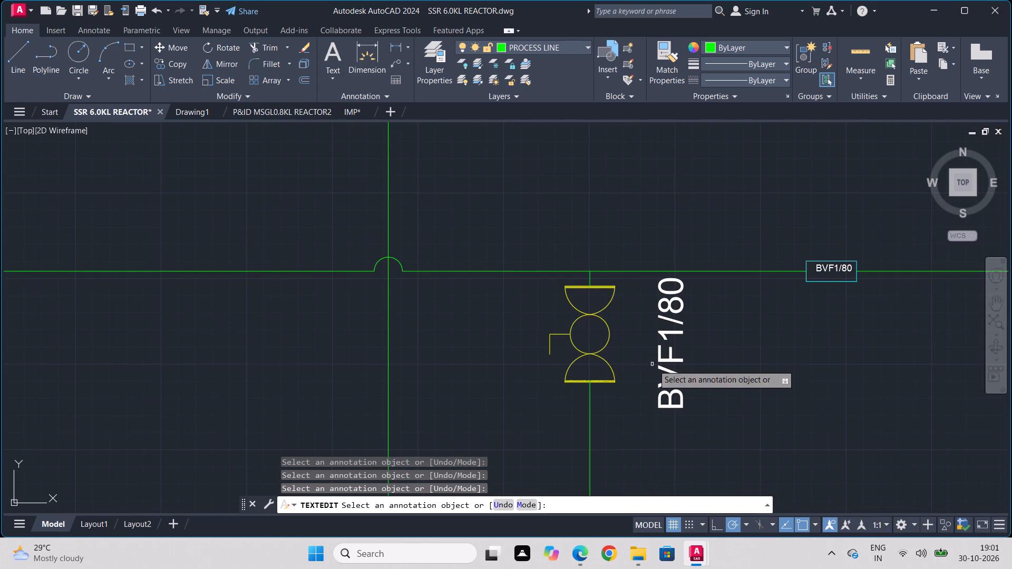
middle_drag(672, 384, 644, 270)
middle_drag(782, 217, 660, 267)
scroll(674, 218, up, 2)
click(680, 184)
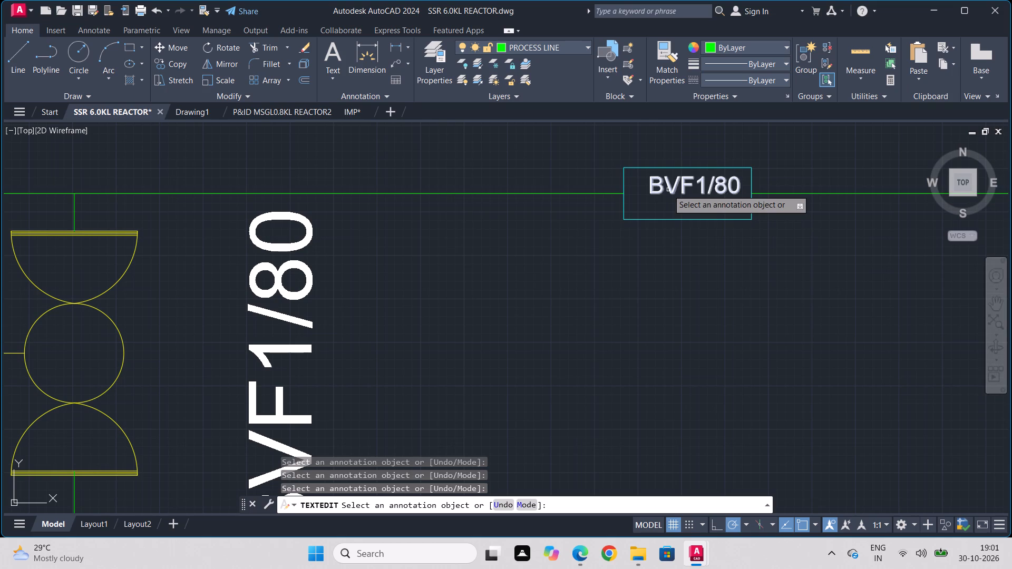
click(668, 190)
text(1HC)
key(Return)
Relabel the second vertical branch valve, below the lower 1HC line, as BVF1/25.
scroll(532, 290, down, 1)
middle_drag(488, 336, 733, 277)
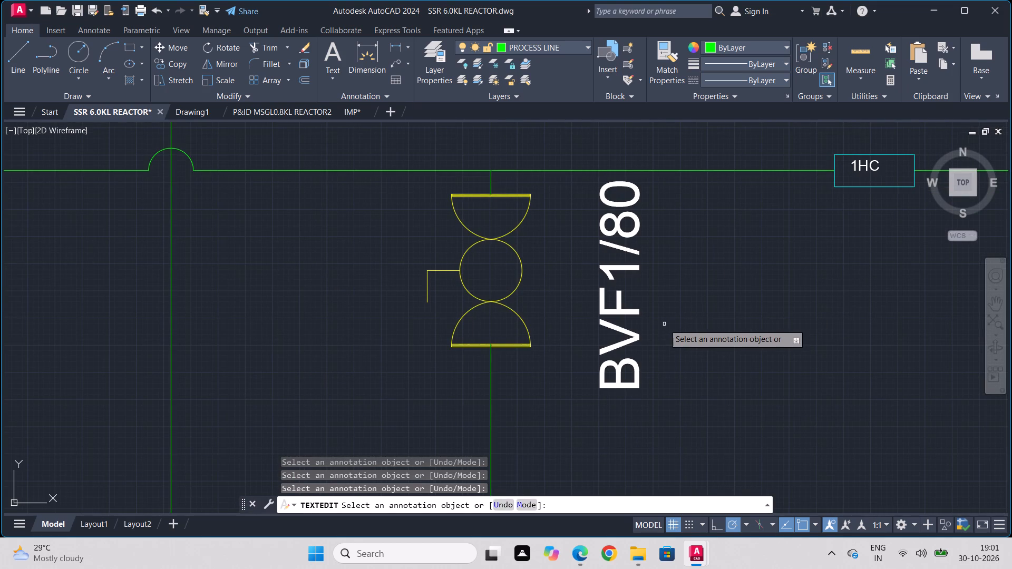
drag(604, 353, 604, 348)
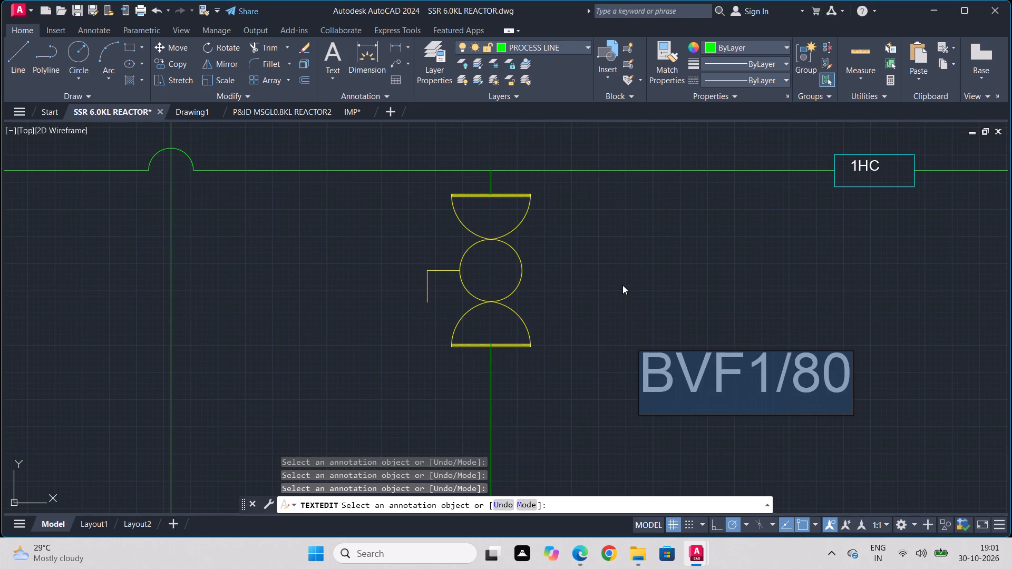
text(BVF1)
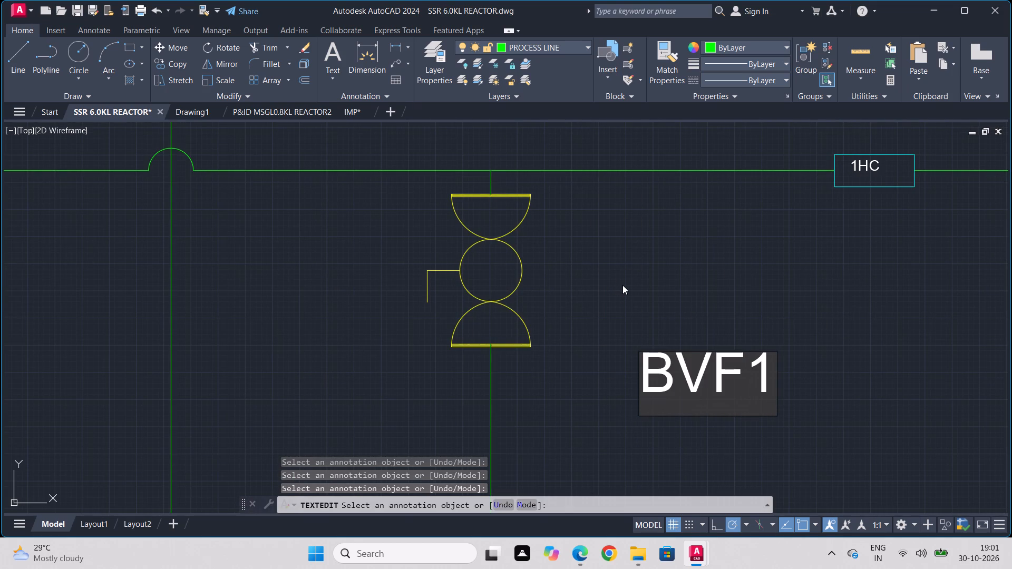
text(/25)
key(Return)
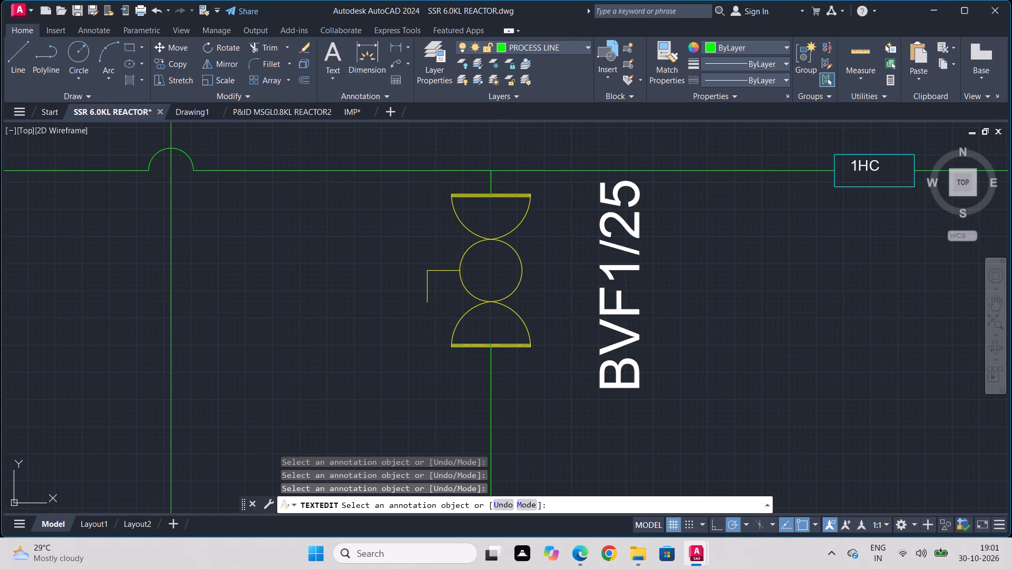
Change the pipe label above the next line down, between the two vertical branch lines, to PPR/25.
scroll(564, 291, down, 3)
middle_drag(260, 300, 414, 167)
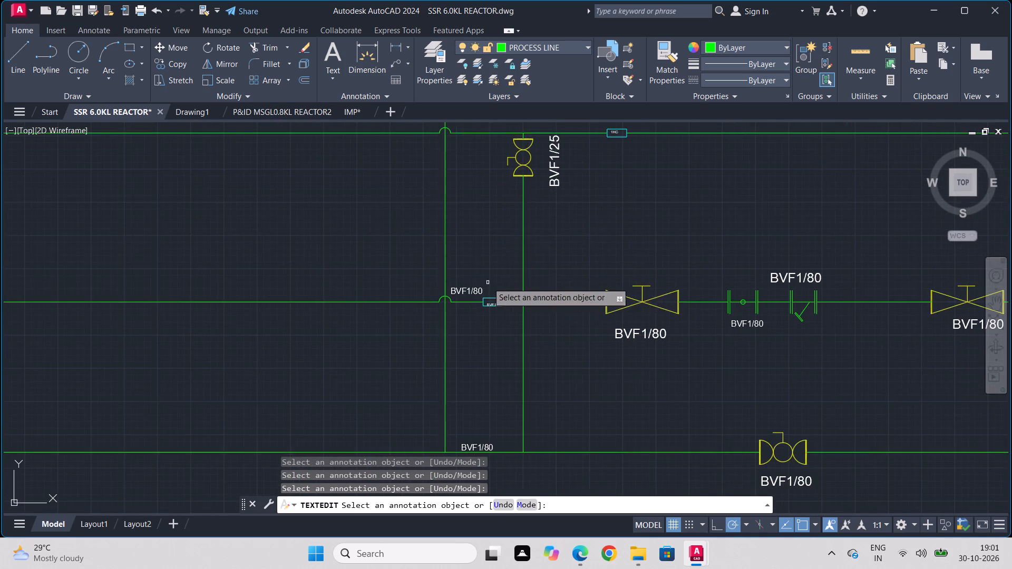
scroll(486, 282, up, 4)
middle_drag(460, 312, 508, 249)
click(439, 263)
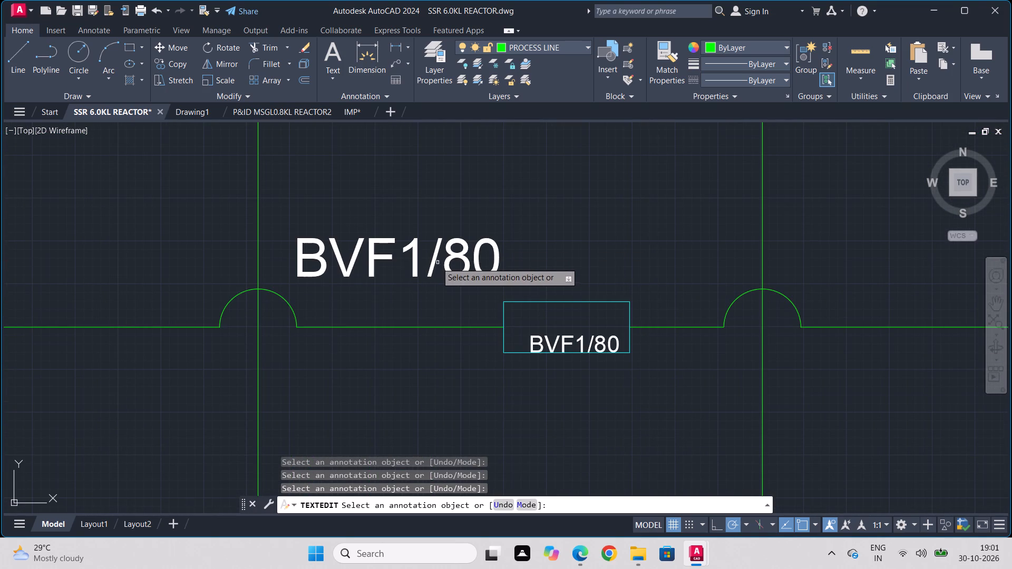
click(436, 262)
text(PPR)
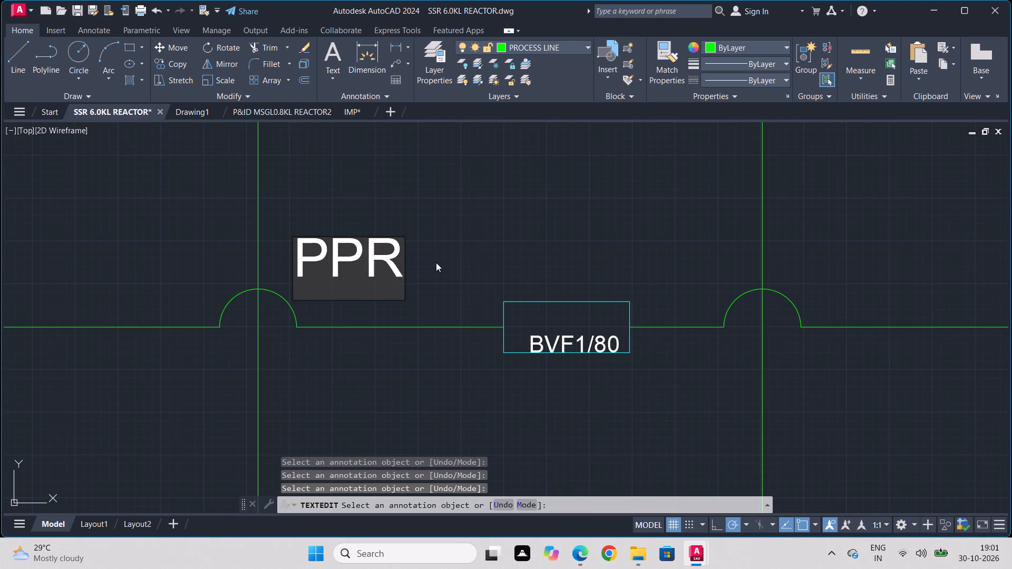
text(/25)
key(Return)
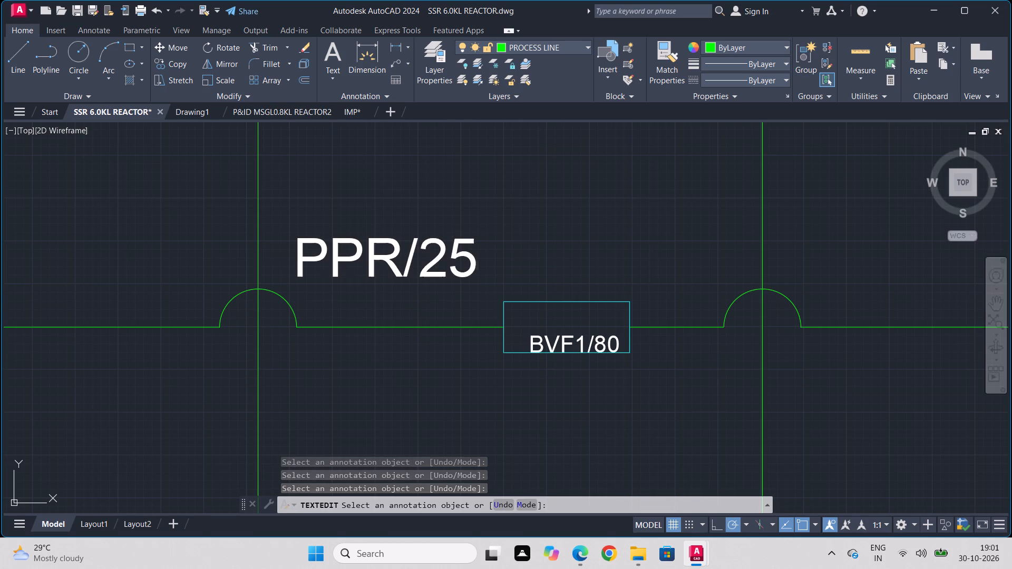
Change the text in the cyan box on the PPR/25 line to 1H.
click(540, 339)
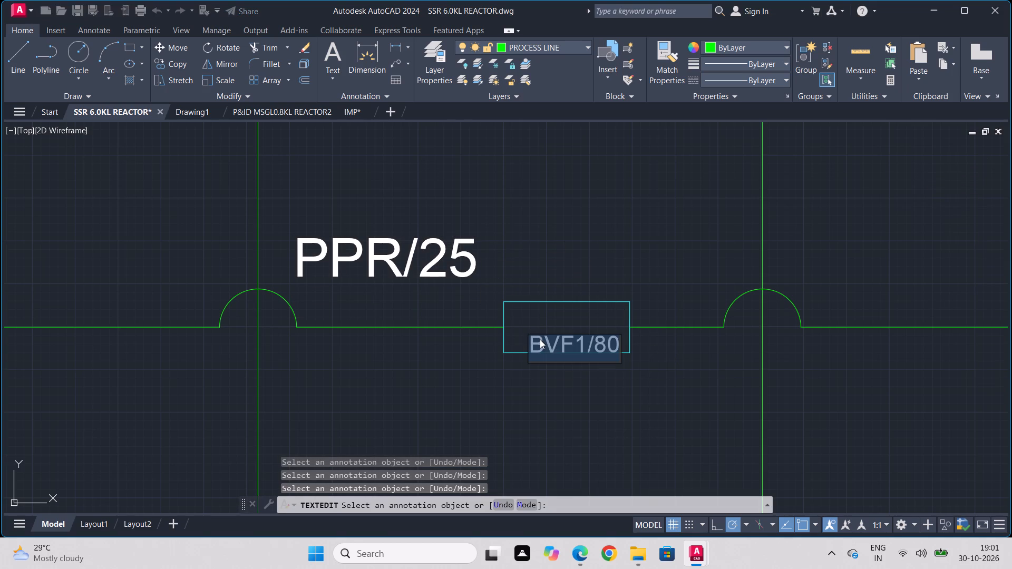
text(1H)
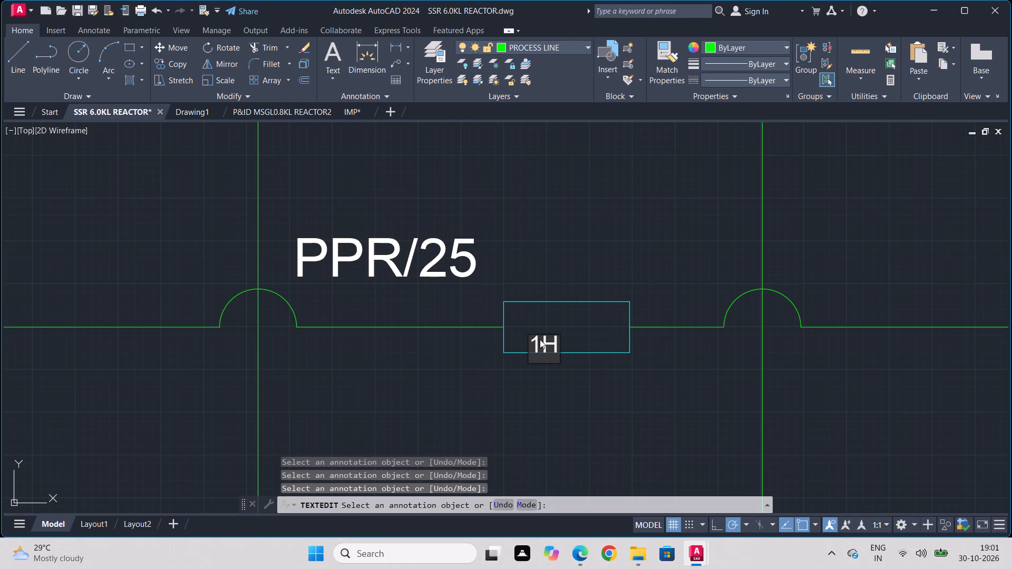
key(Return)
Relabel the first yellow valve on the 1H line, just after the branch crossings, as IVF1/25.
scroll(503, 263, down, 2)
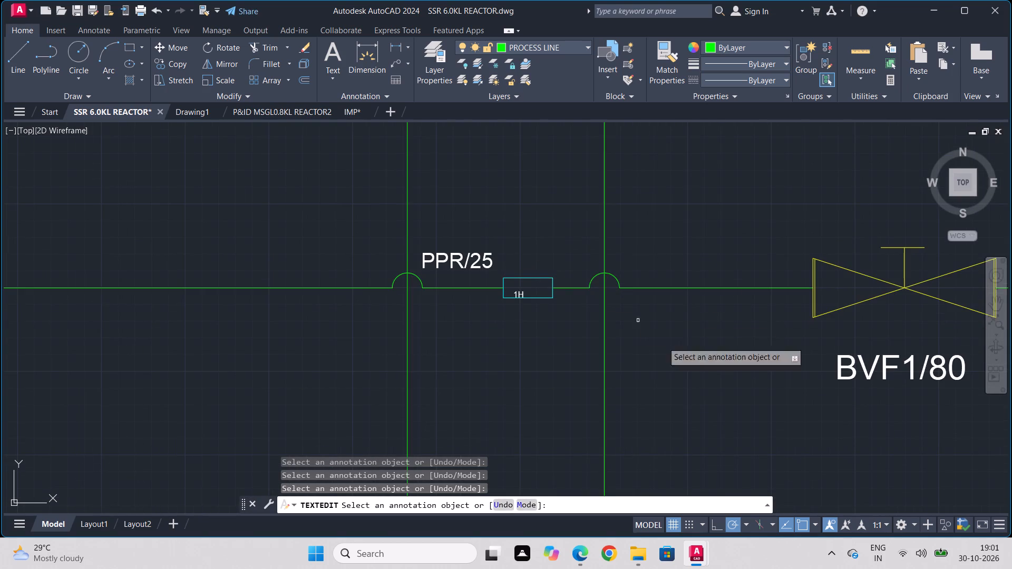
middle_drag(692, 378, 320, 261)
click(495, 253)
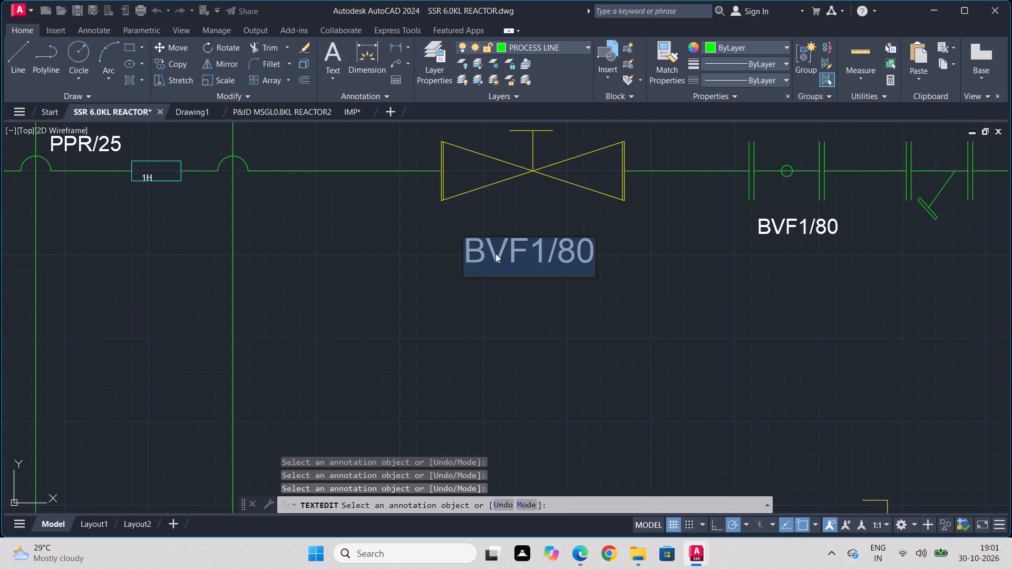
text(IVF)
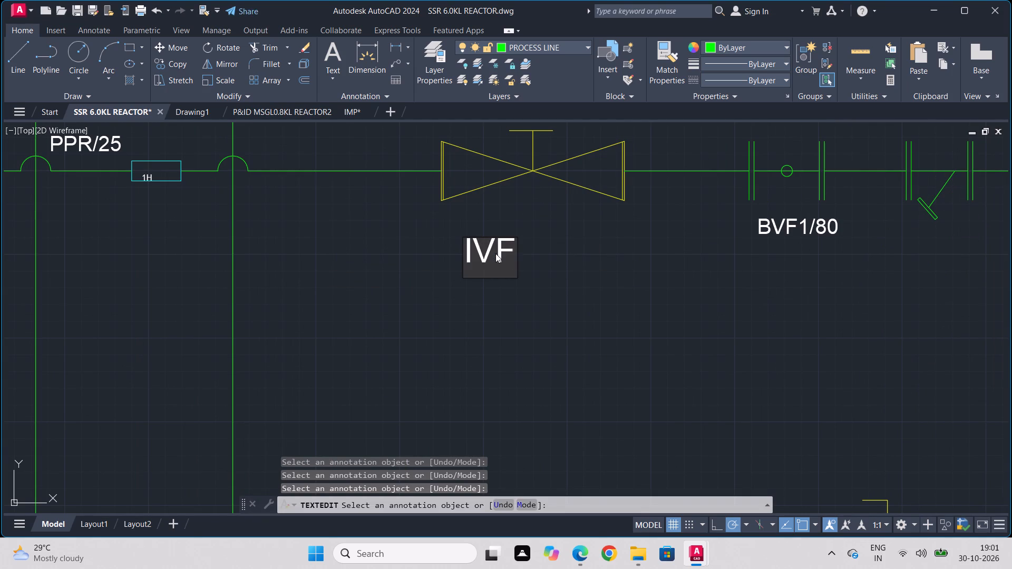
text(1/25)
key(Return)
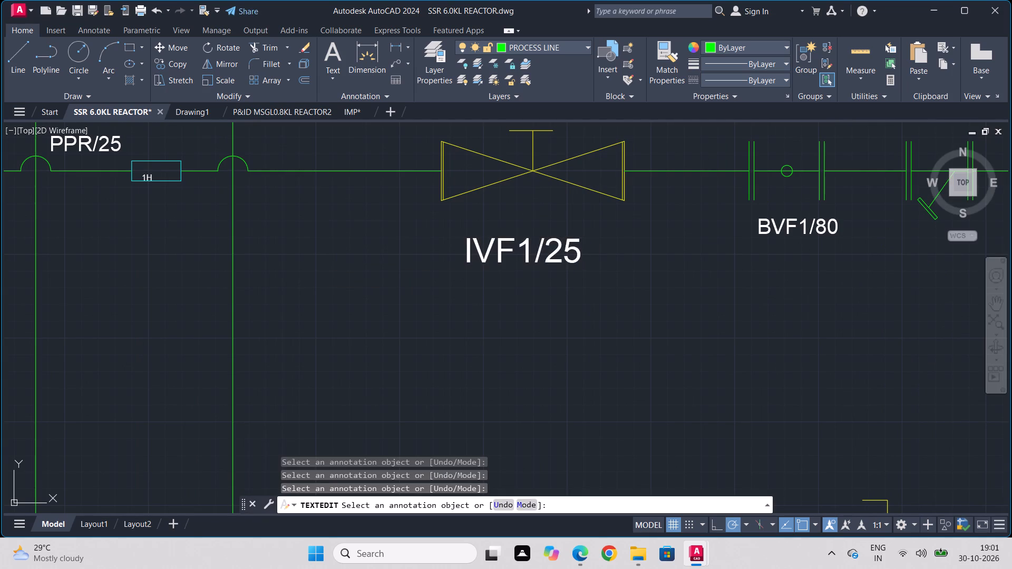
Relabel the flanged fitting with the small circle, after the first IVF1/25 valve, as FTF1/25.
click(770, 223)
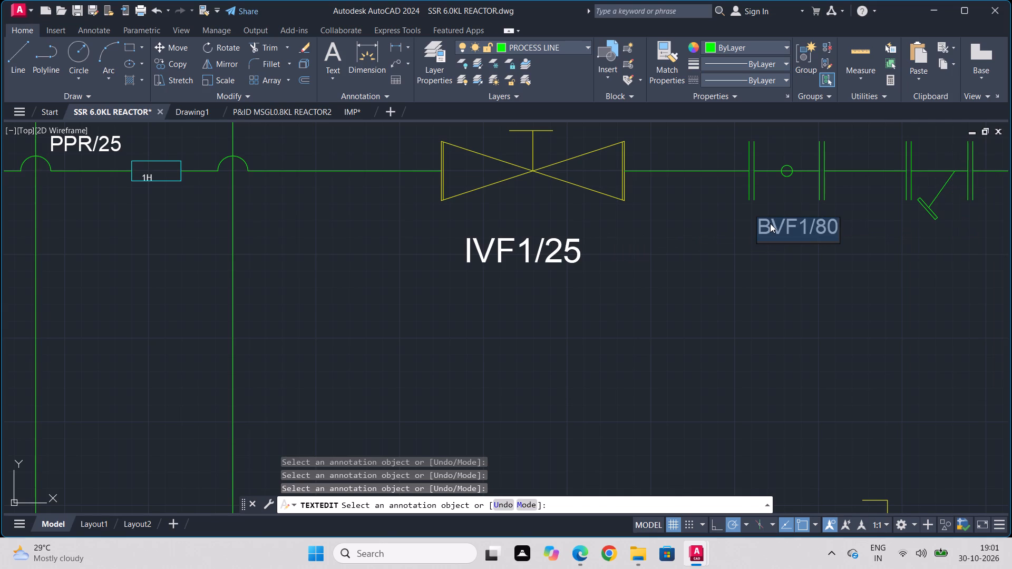
text(FTF1)
text(/25)
key(Return)
Relabel the strainer symbol next to the FTF1/25 fitting as YSF1/25.
scroll(771, 222, down, 1)
middle_drag(770, 222, 498, 307)
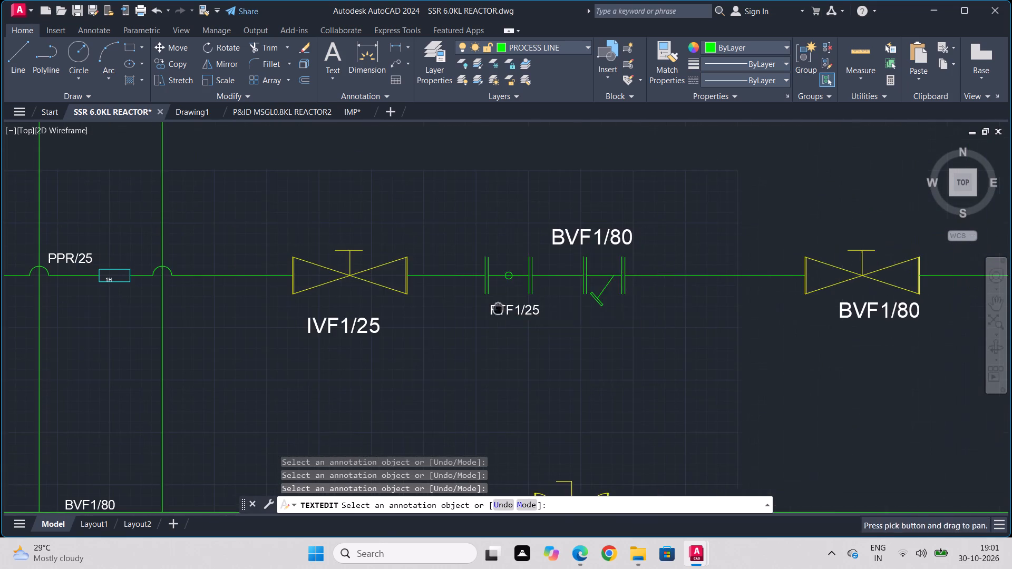
scroll(580, 241, up, 1)
click(581, 231)
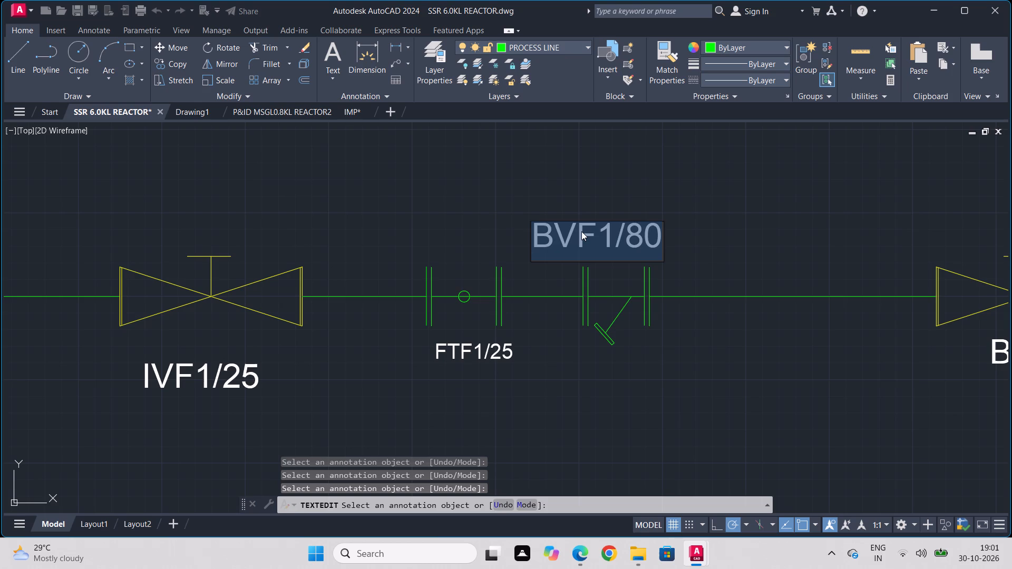
text(YSF1)
text(/25)
key(Return)
Relabel the second yellow valve on this line, downstream of the YSF1/25 strainer, as IVF1/25.
scroll(595, 267, down, 2)
middle_drag(645, 340, 515, 329)
scroll(643, 340, up, 3)
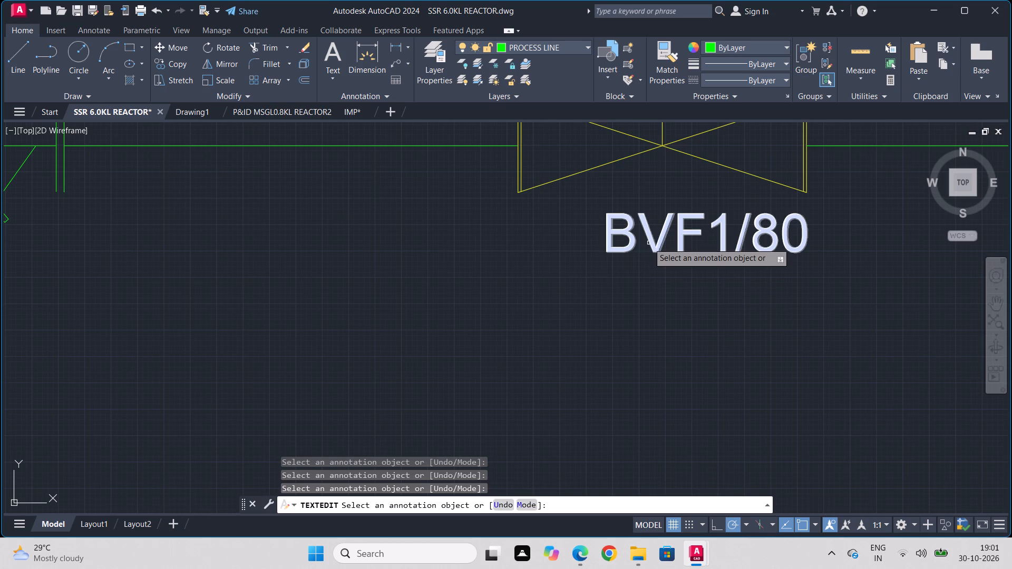
click(648, 243)
text(IV)
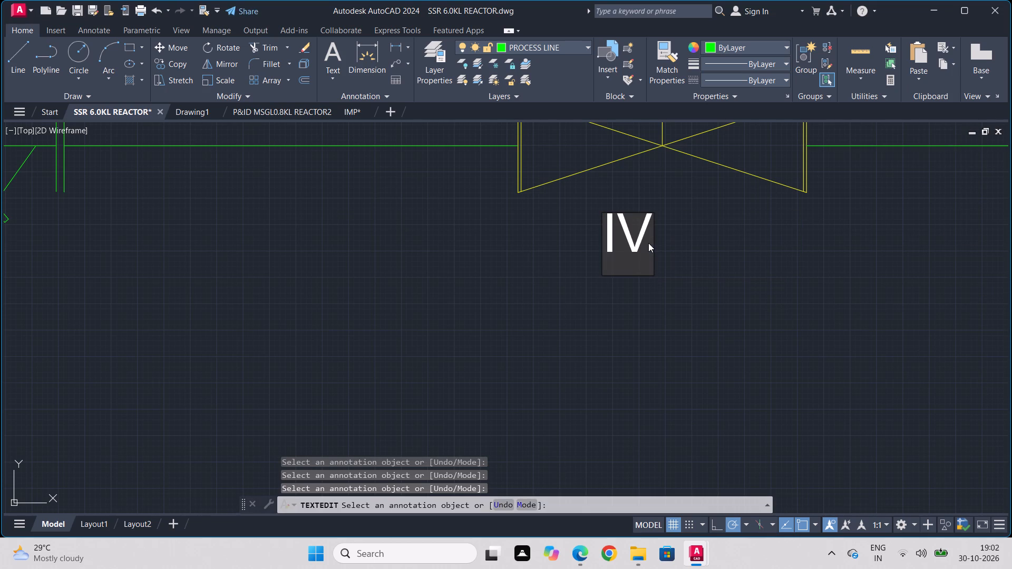
text(F1)
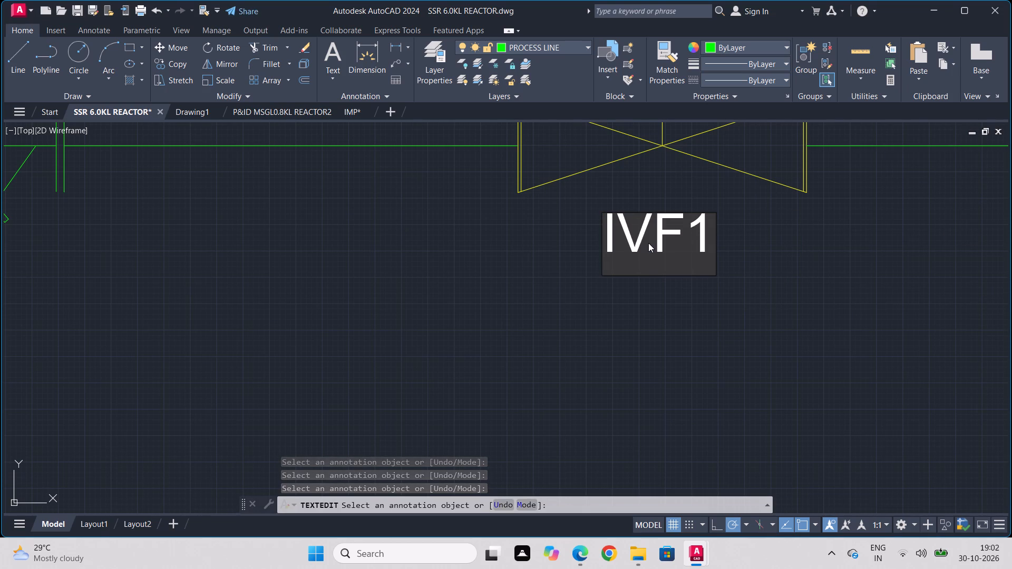
text(/25)
key(Return)
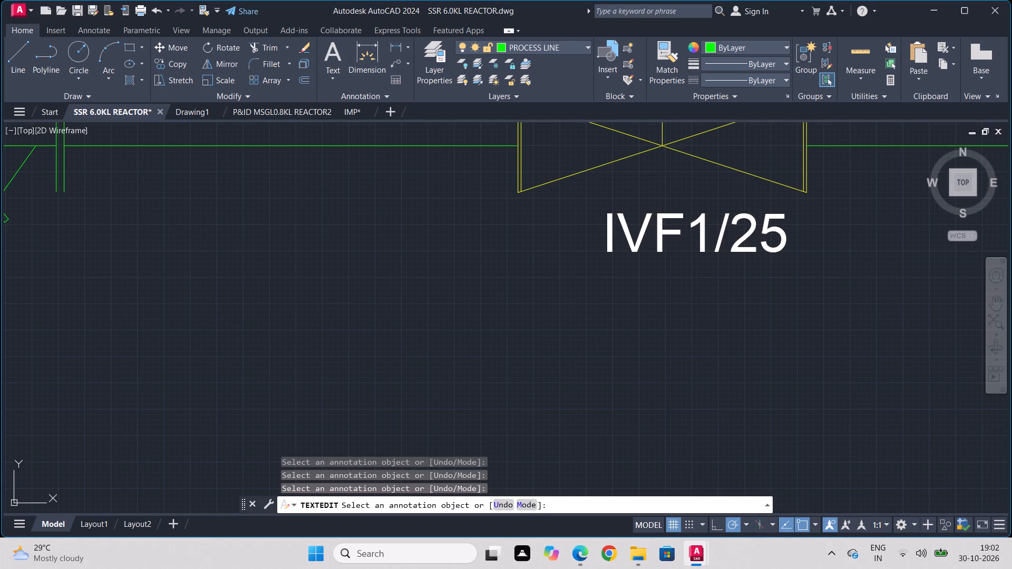
Change the pipe label on the bottom line, between the two vertical branches, to MS1/25.
scroll(612, 182, down, 3)
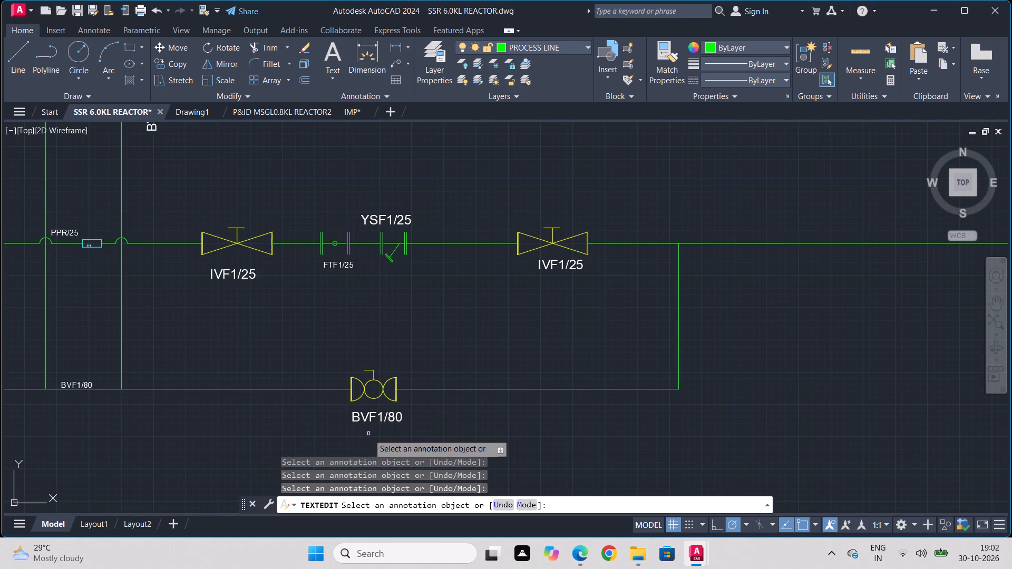
middle_drag(403, 418, 528, 275)
scroll(169, 285, up, 2)
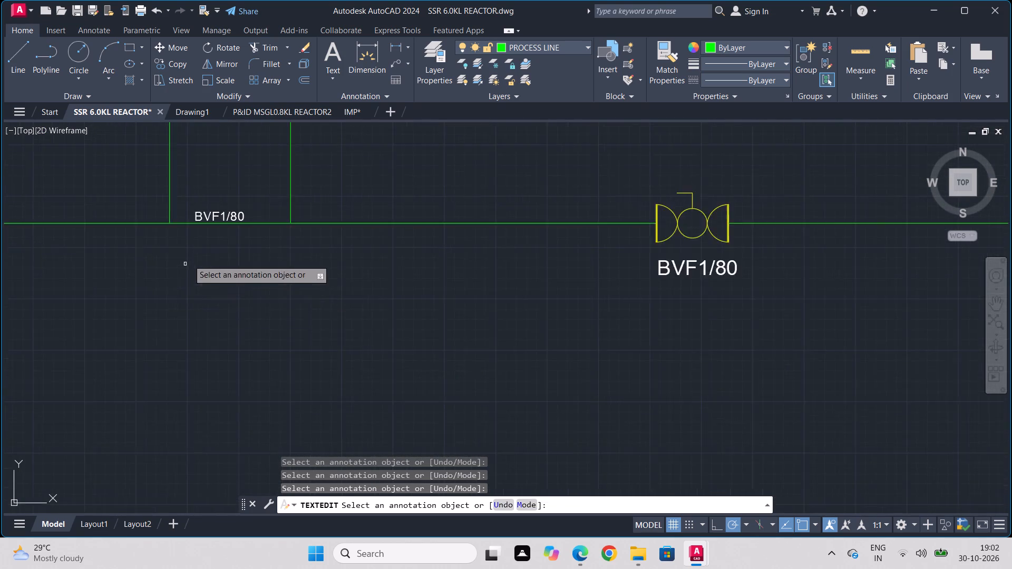
click(212, 185)
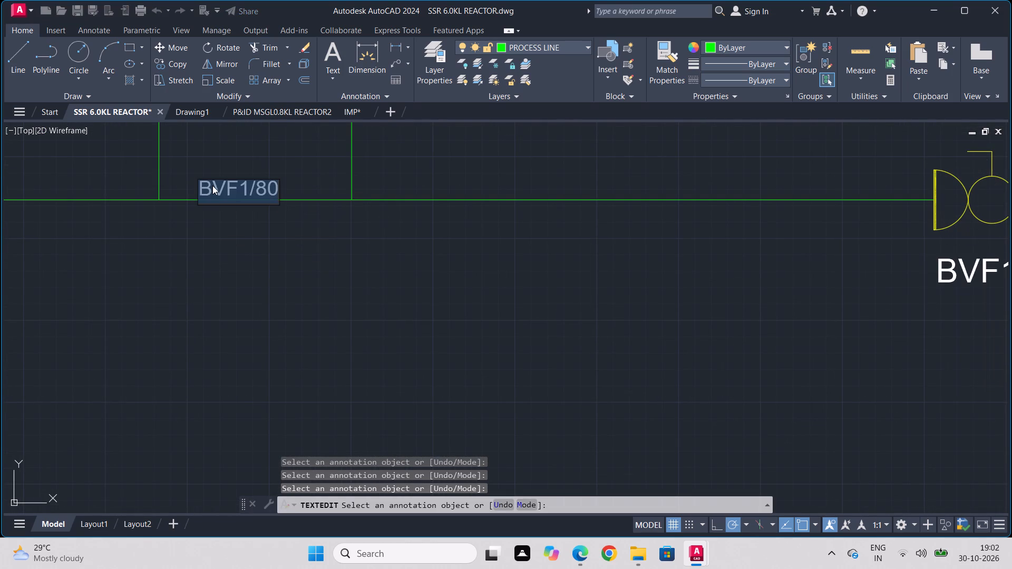
text(MS1)
text(/25)
key(Return)
Relabel the ball valve on the bottom MS1/25 line as BVF1/25.
scroll(214, 191, down, 2)
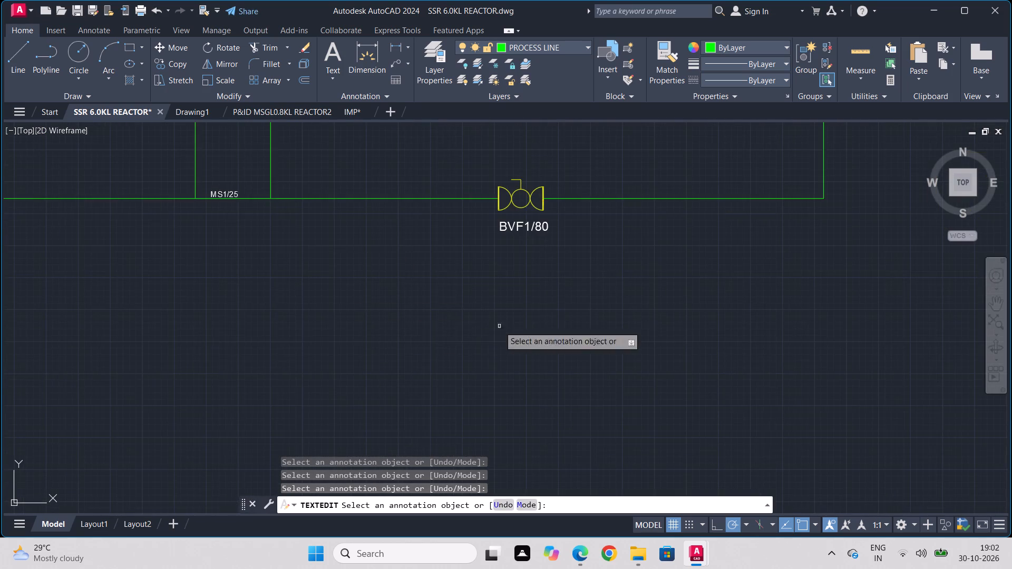
middle_drag(499, 326, 378, 307)
scroll(388, 228, up, 2)
click(397, 174)
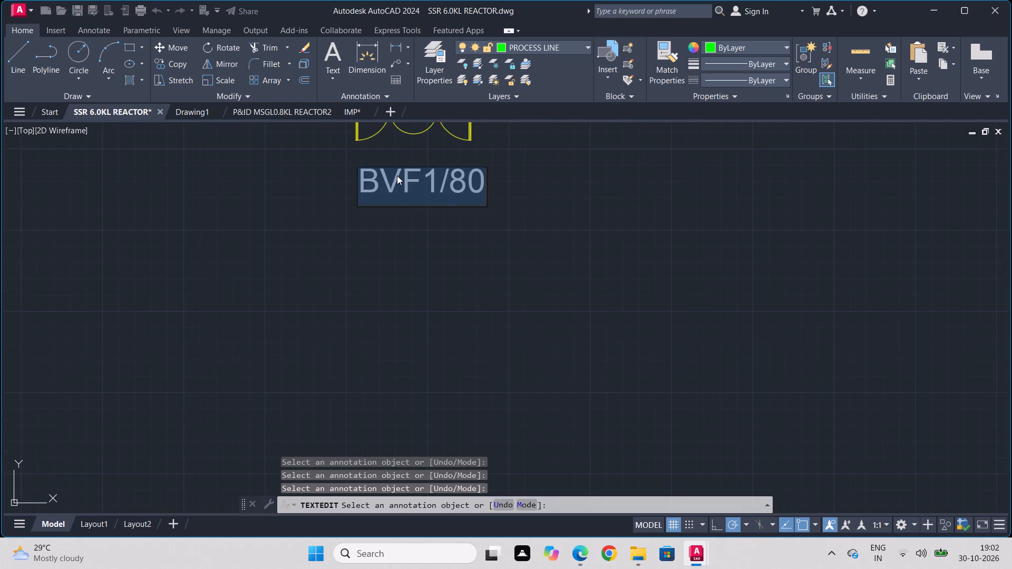
text(BVF1/)
text(25)
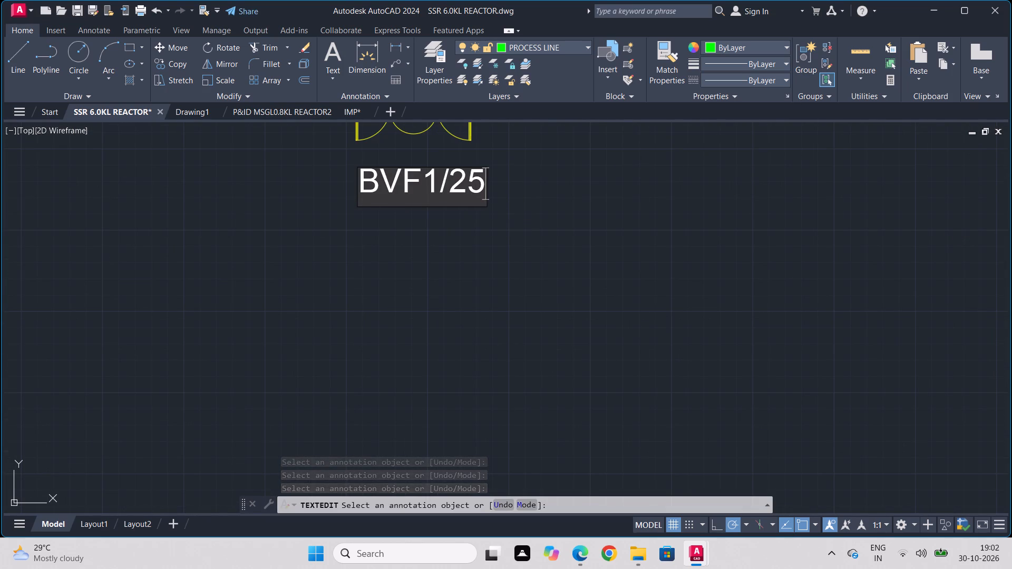
key(Return)
Copy the small PPR/25 pipe label up onto the lower 1HC line, between the branch crossing and the second BVF1/25 valve.
scroll(383, 211, down, 3)
middle_drag(439, 184, 503, 358)
scroll(503, 358, down, 1)
scroll(405, 264, up, 2)
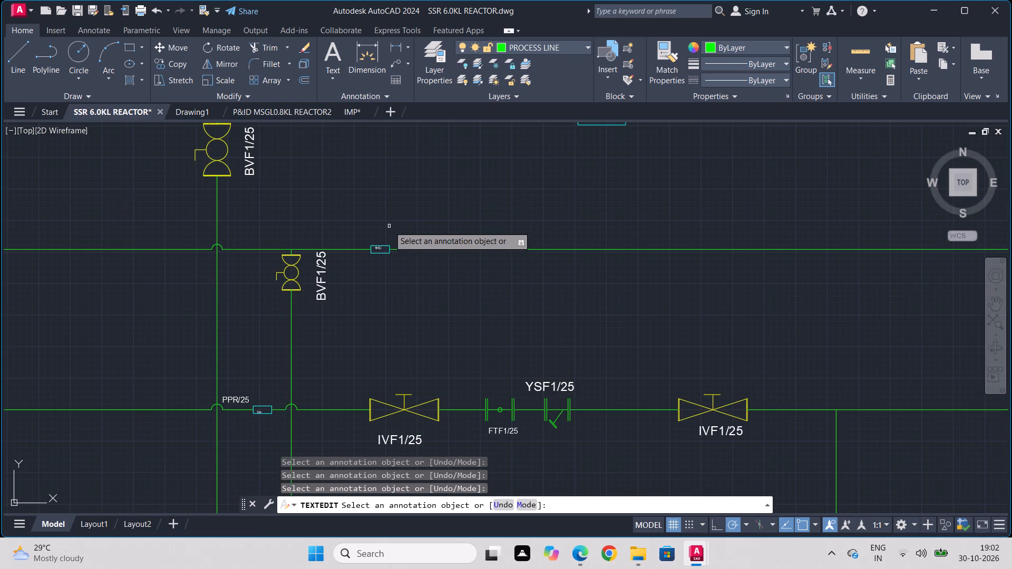
scroll(371, 265, down, 1)
middle_drag(371, 265, 517, 364)
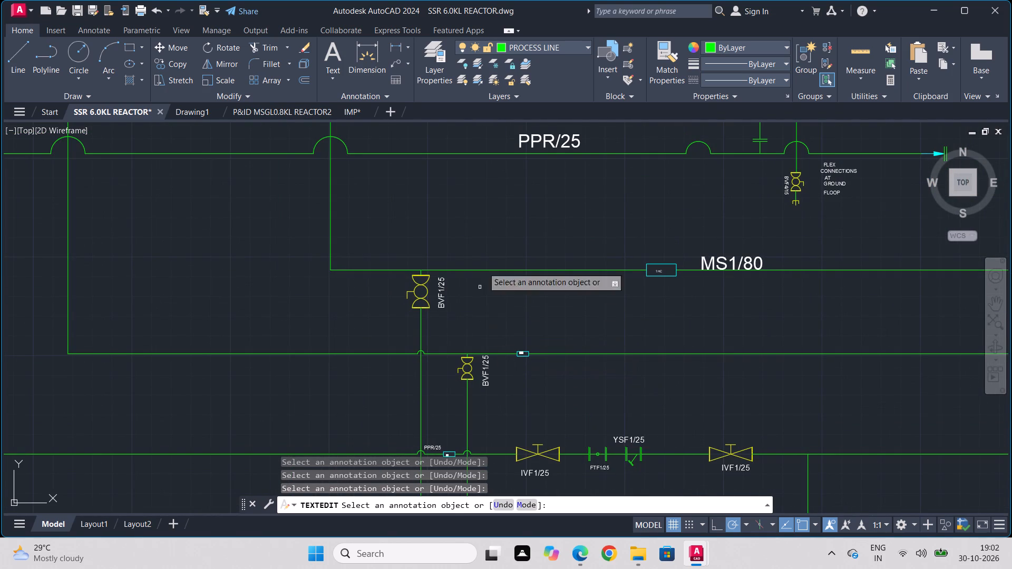
middle_drag(451, 321, 490, 197)
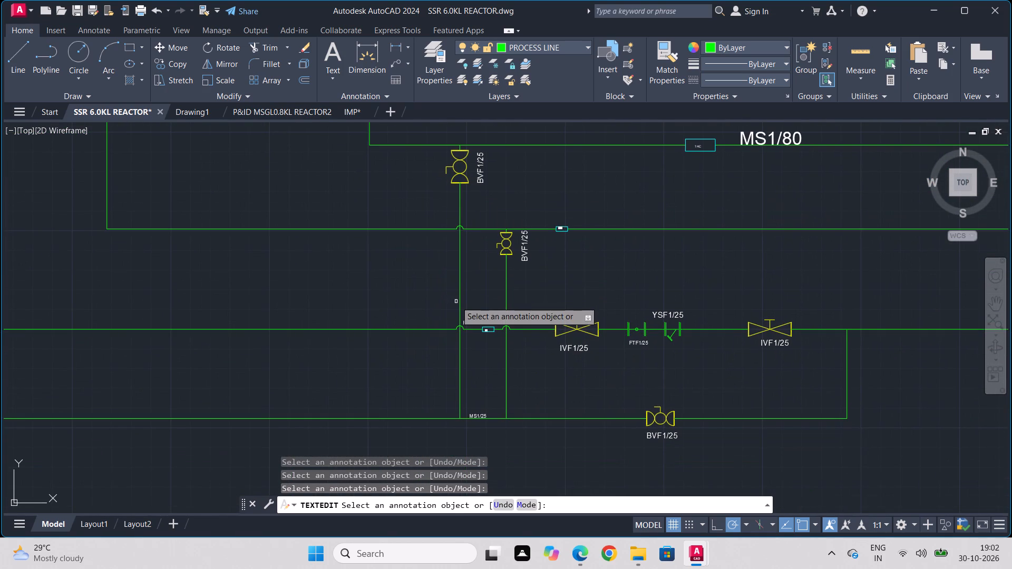
scroll(500, 266, up, 1)
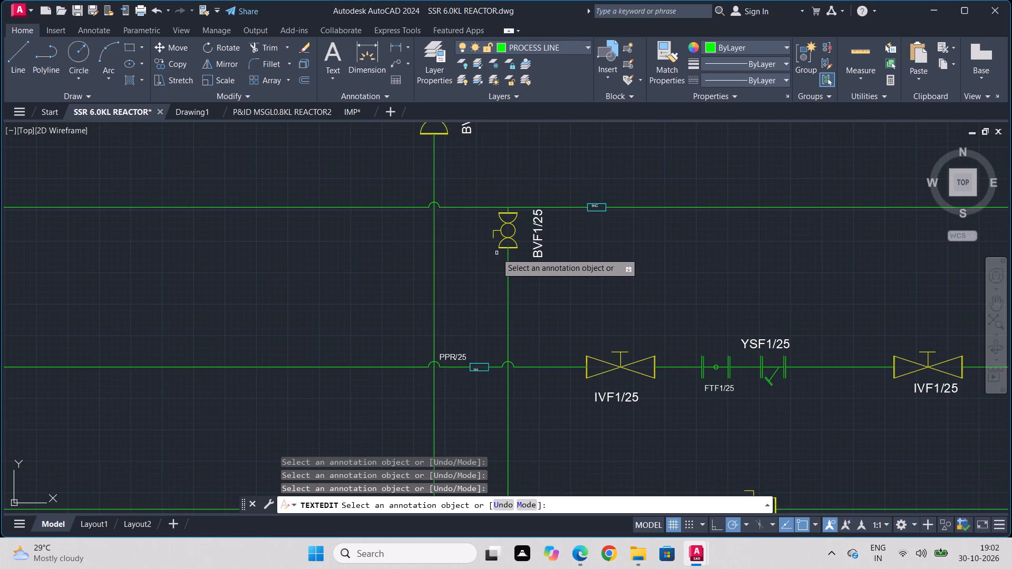
key(Escape)
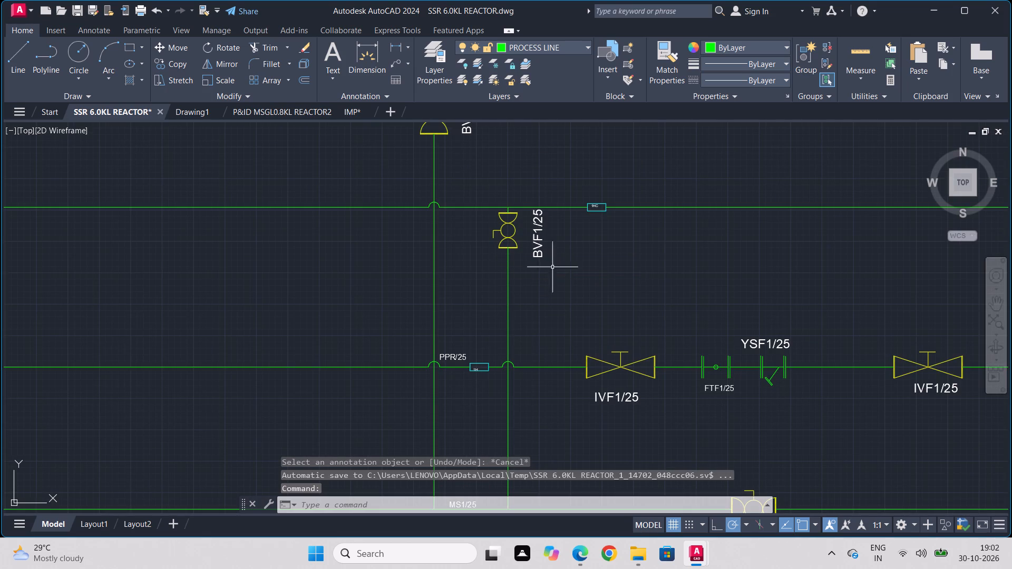
click(448, 357)
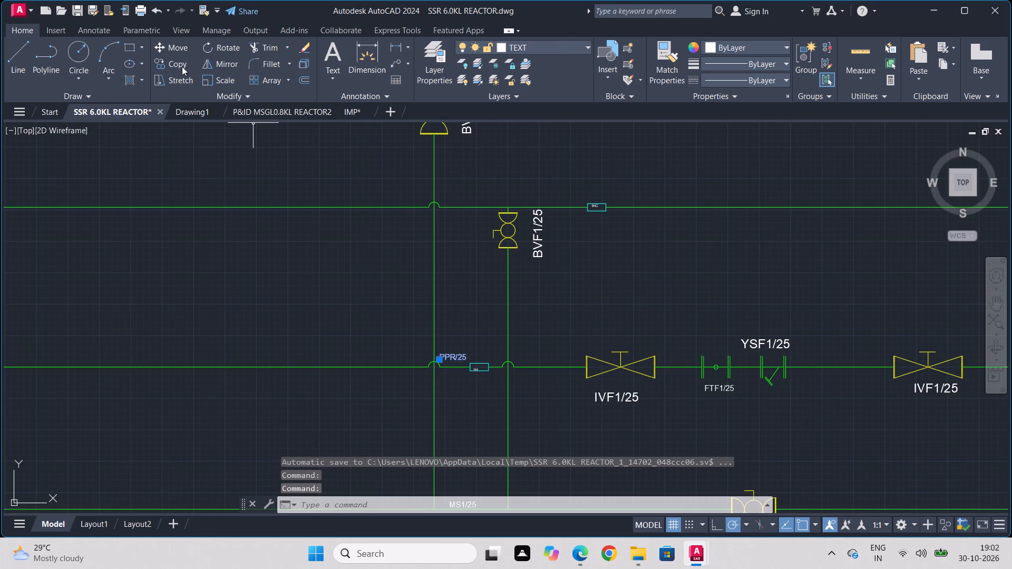
click(182, 65)
click(443, 356)
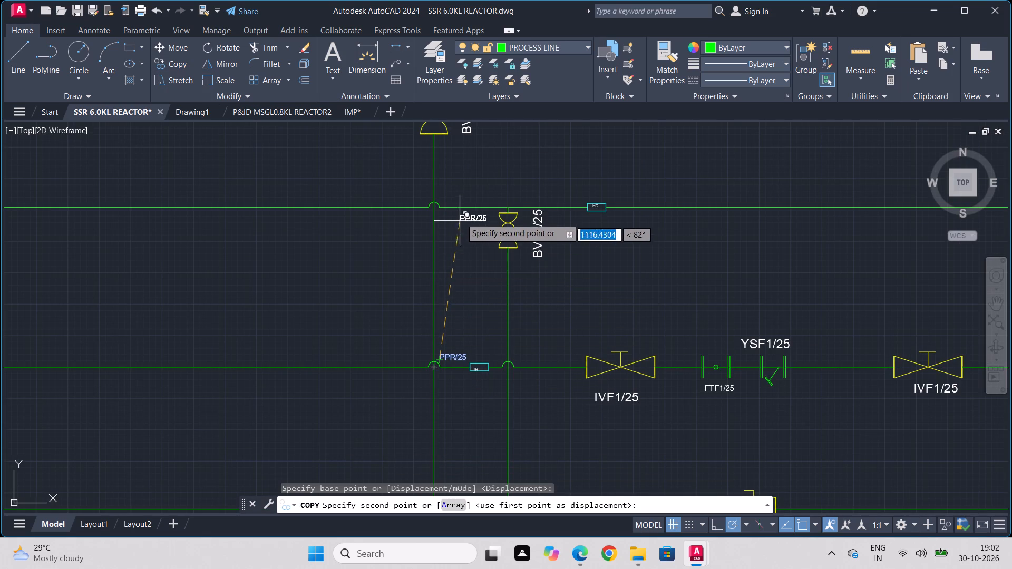
click(462, 201)
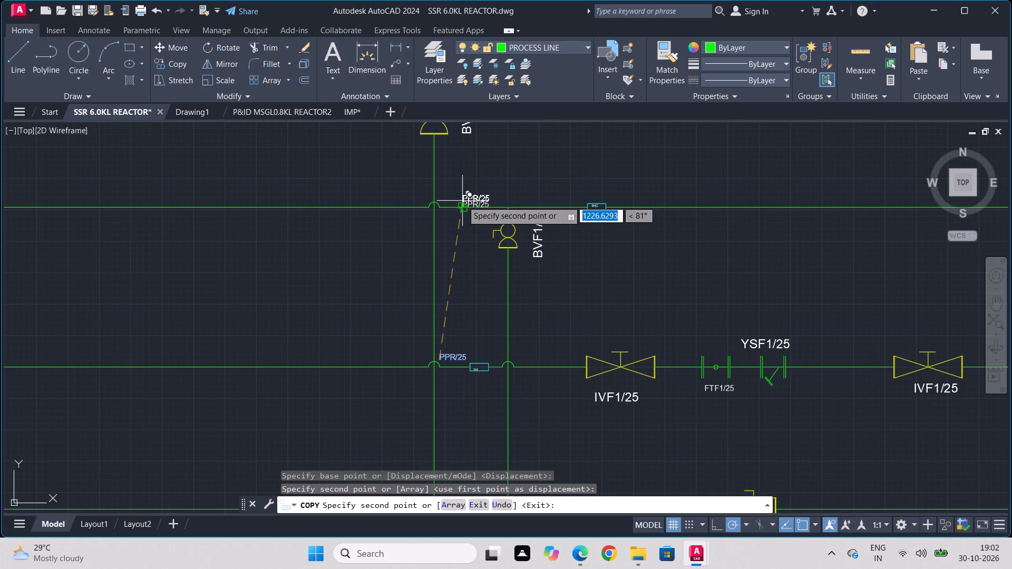
key(Escape)
Change the copied PPR/25 pipe label on the lower 1HC line to MS1/80.
scroll(469, 207, up, 3)
click(472, 201)
right_click(472, 201)
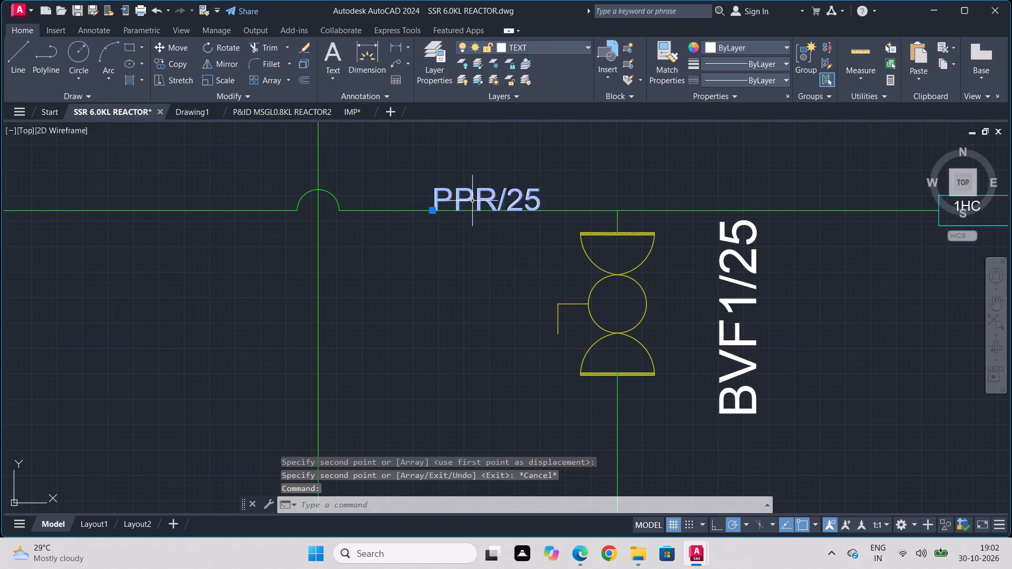
click(499, 227)
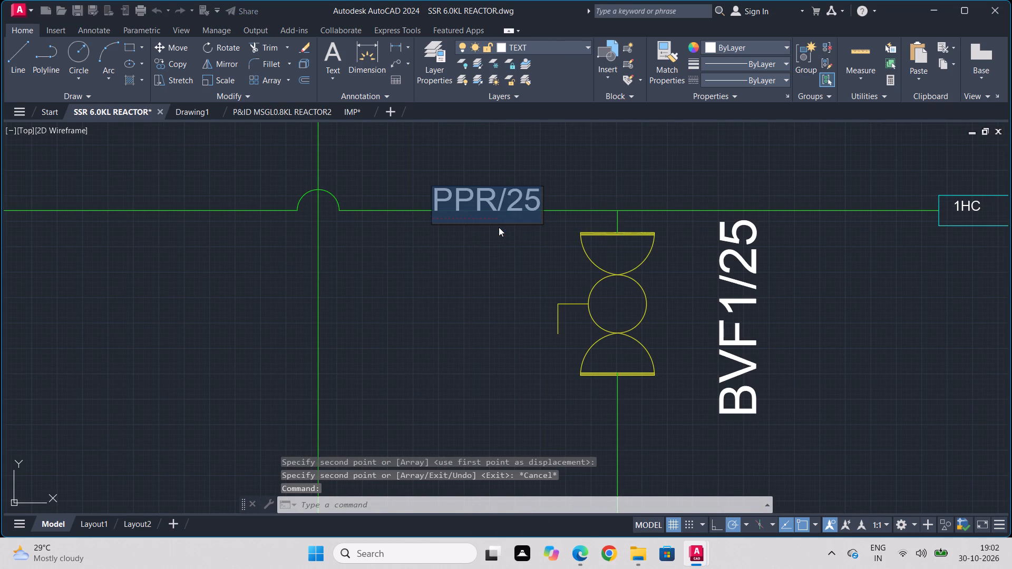
text(MS1)
key(slash)
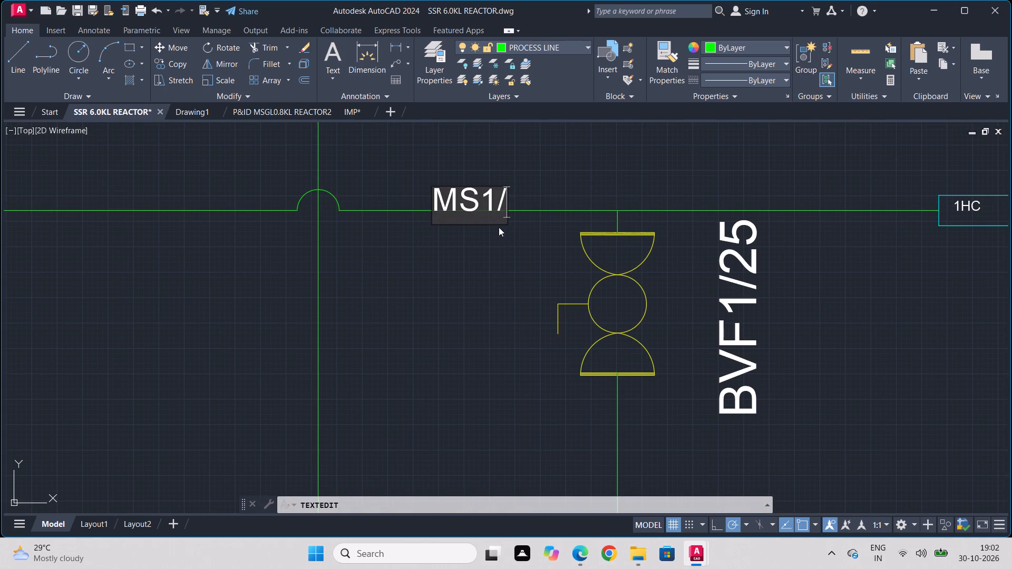
text(80)
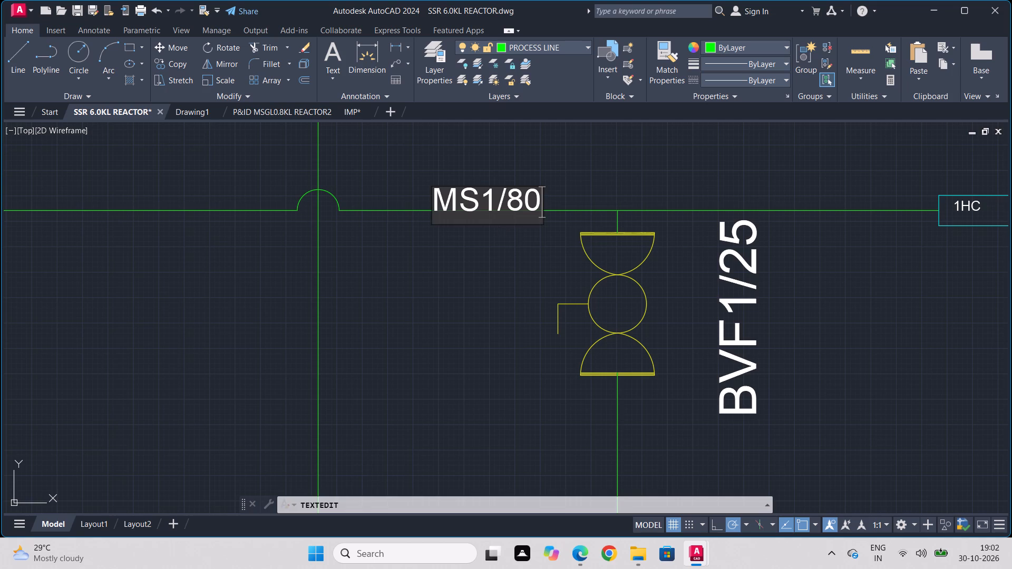
key(Return)
key(Escape)
Copy the zigzag 1HC symbol with its label from under the MS1/100 header to beside the SSP-13 reactor's outer wall, above the 6.0KL text.
scroll(544, 250, down, 3)
scroll(906, 422, down, 1)
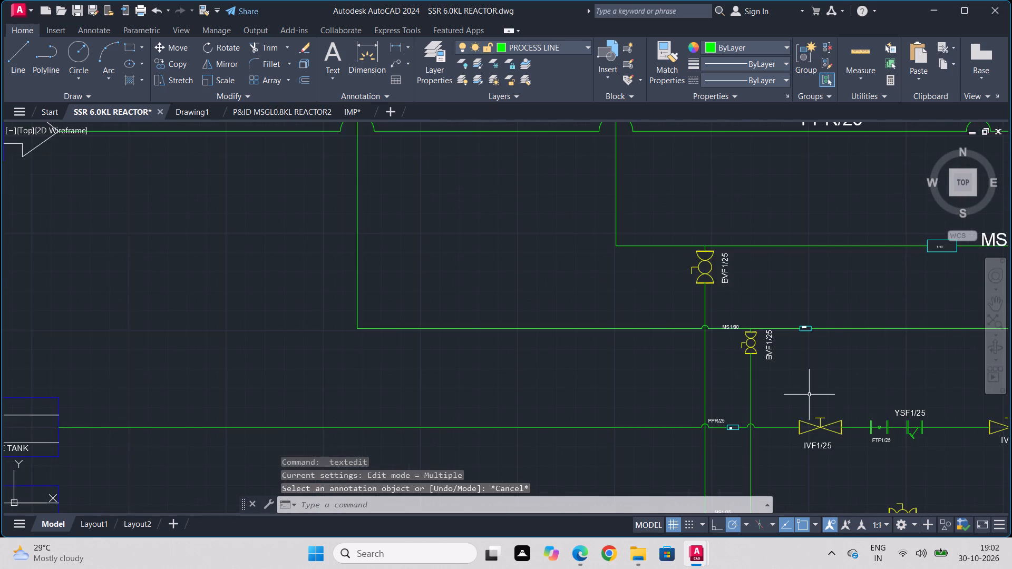
middle_drag(809, 395, 489, 339)
scroll(446, 339, down, 1)
scroll(630, 409, down, 1)
middle_drag(630, 411, 567, 339)
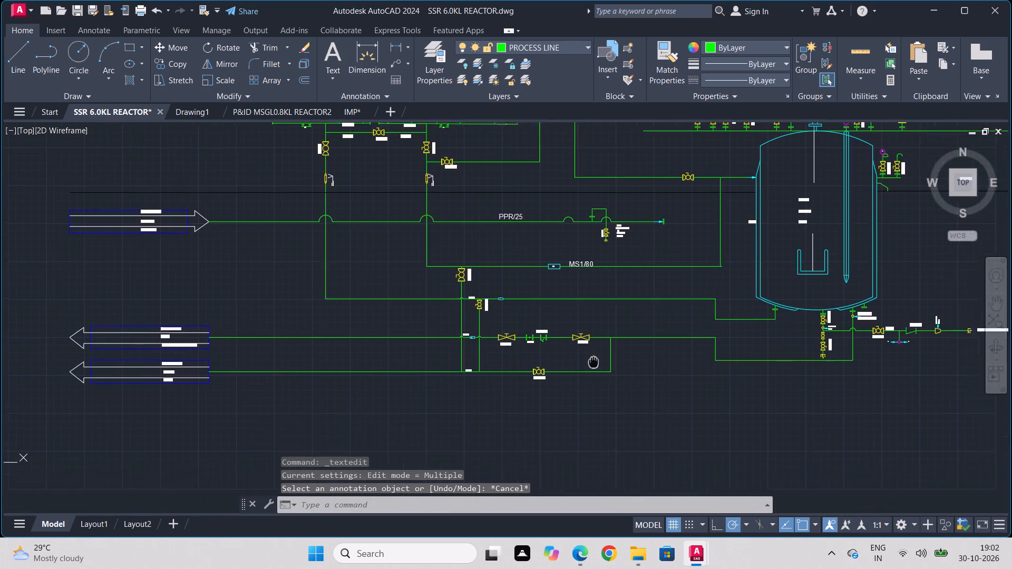
middle_drag(567, 339, 460, 300)
scroll(650, 262, up, 3)
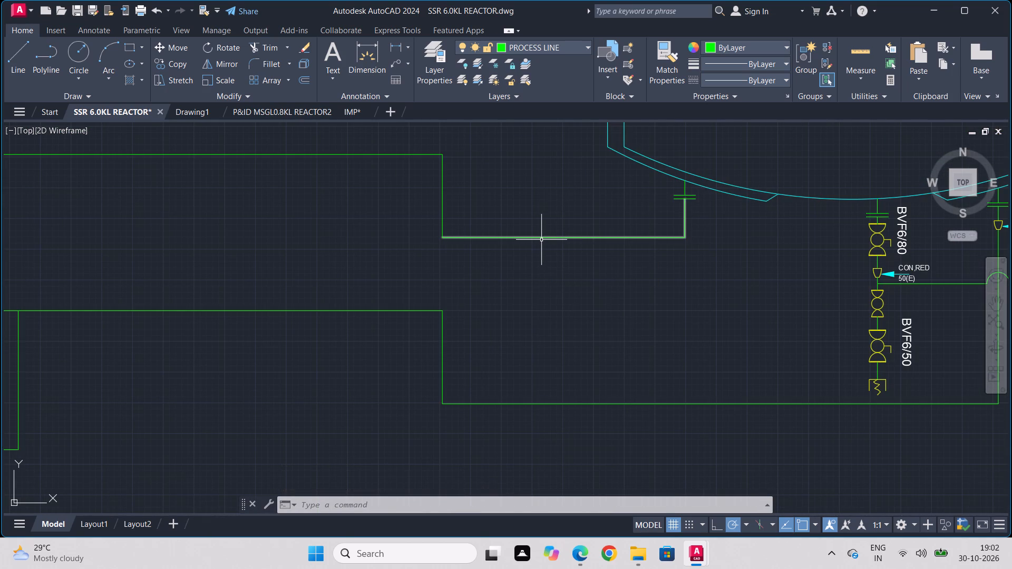
scroll(697, 264, down, 1)
middle_drag(697, 264, 764, 439)
scroll(758, 433, down, 2)
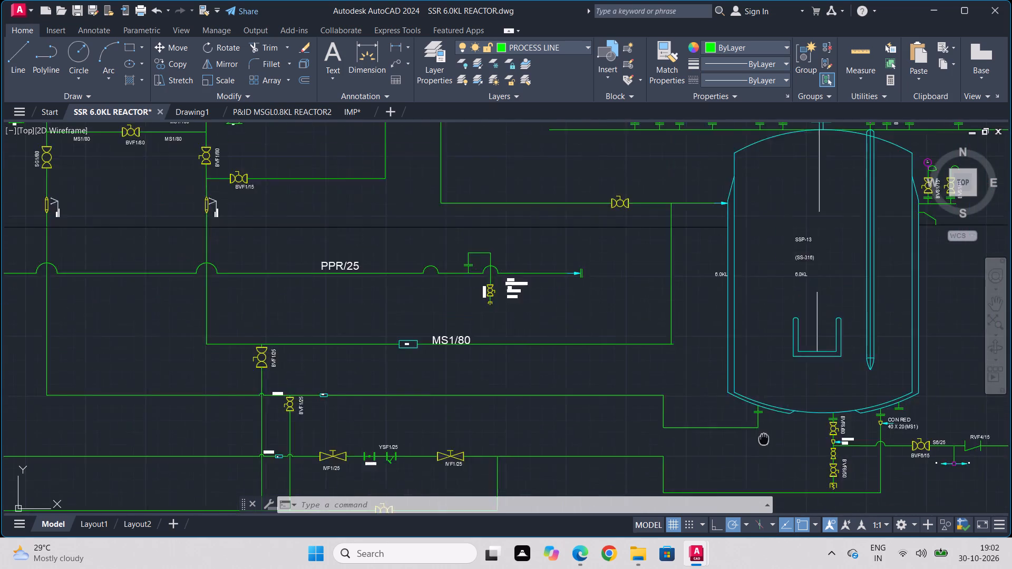
scroll(323, 241, up, 3)
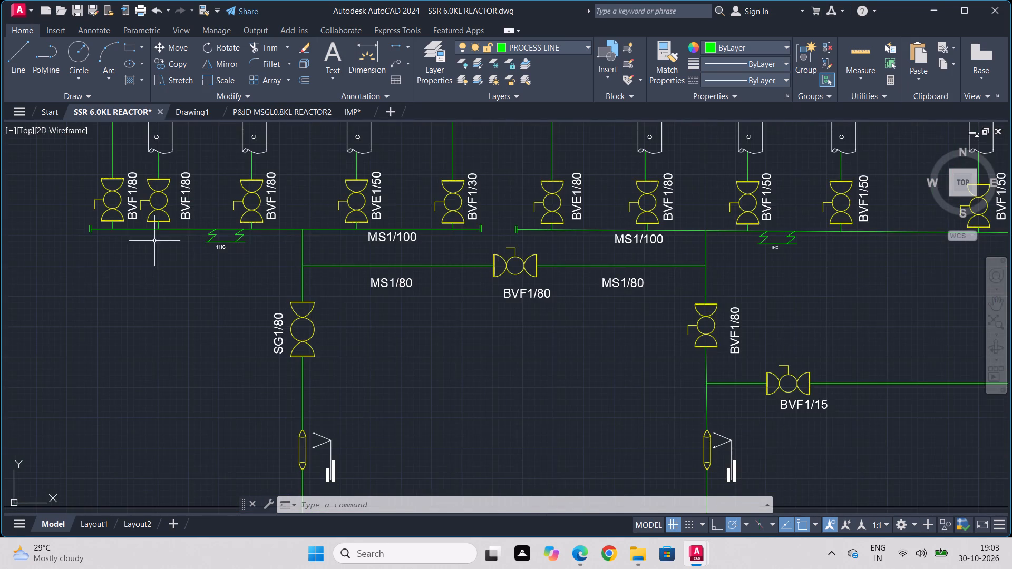
middle_drag(154, 241, 394, 237)
scroll(435, 223, up, 3)
click(605, 239)
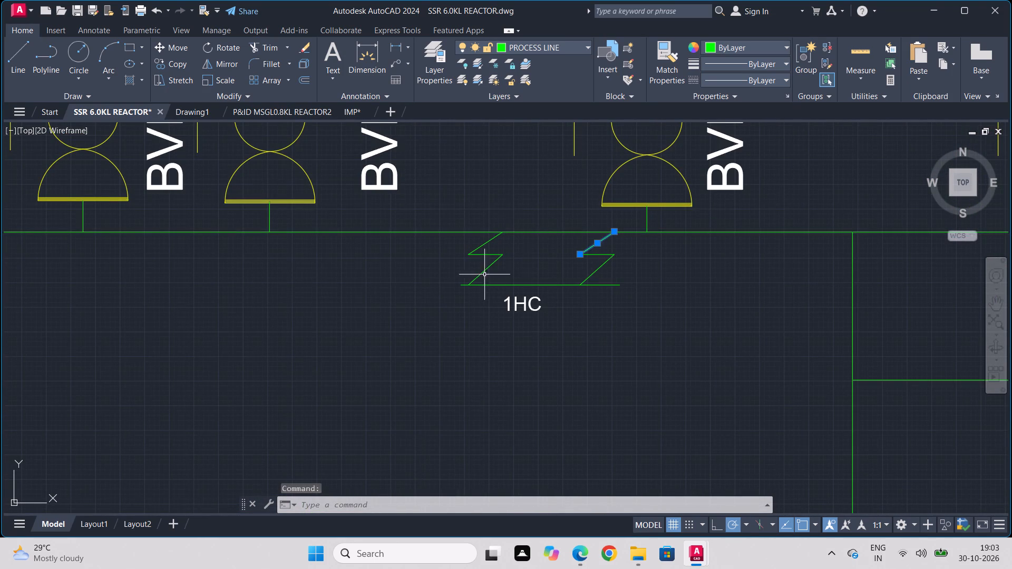
click(638, 236)
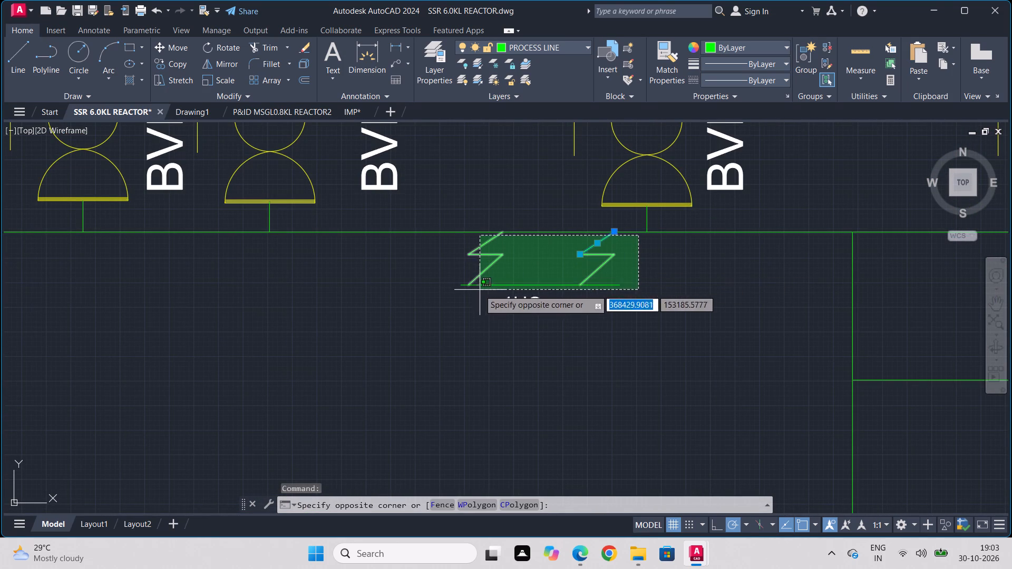
click(465, 326)
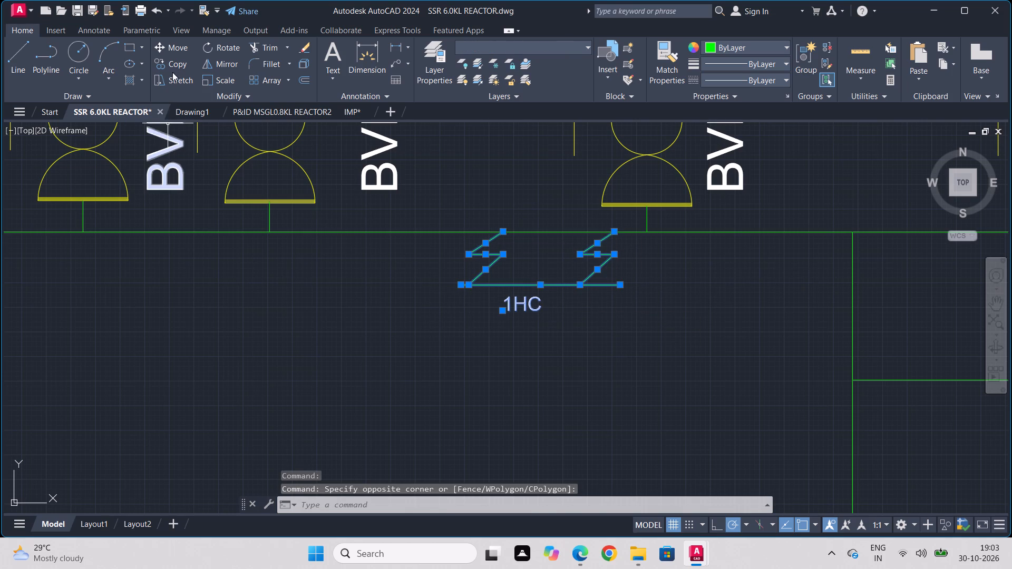
click(174, 64)
click(613, 234)
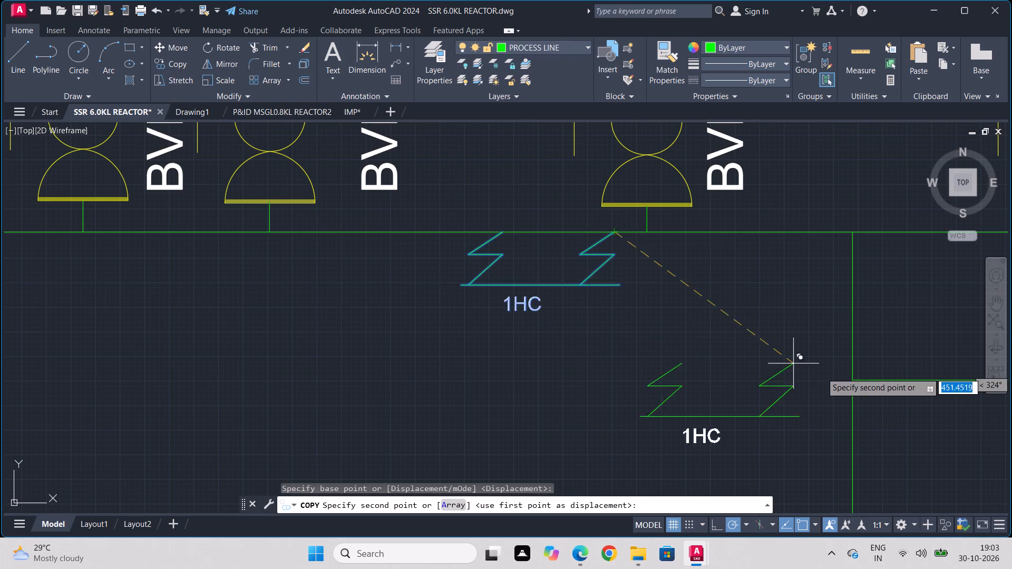
scroll(970, 400, down, 2)
middle_drag(980, 401, 513, 281)
scroll(634, 302, down, 1)
scroll(842, 321, down, 2)
middle_drag(853, 322, 200, 236)
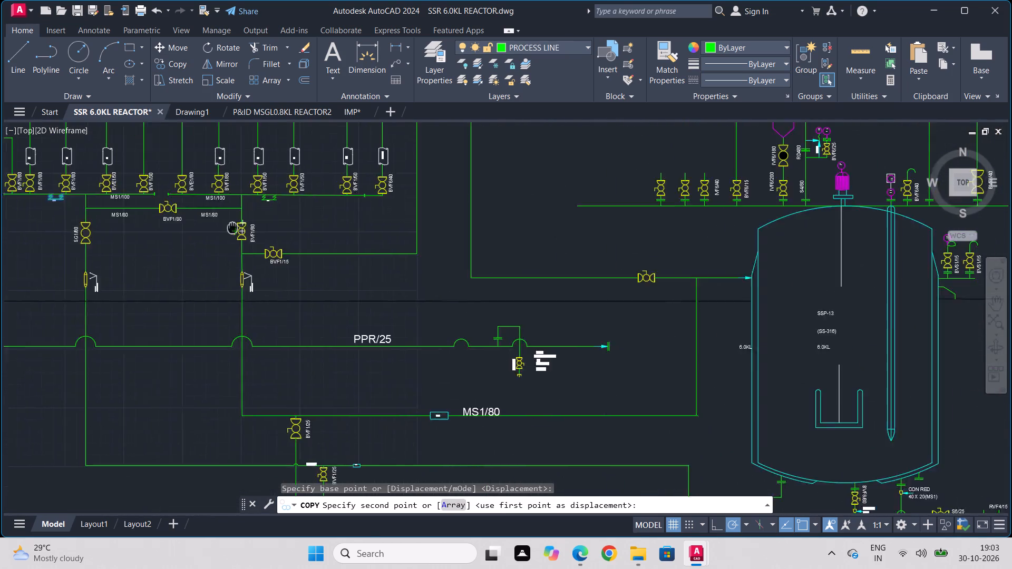
middle_drag(200, 236, 174, 242)
scroll(164, 246, down, 1)
scroll(495, 328, up, 3)
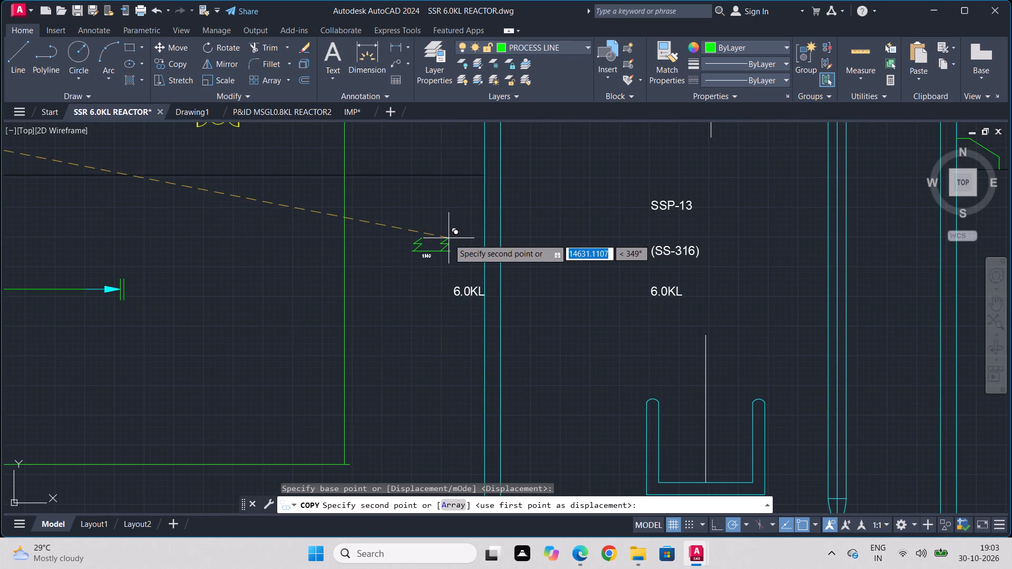
click(458, 236)
key(Escape)
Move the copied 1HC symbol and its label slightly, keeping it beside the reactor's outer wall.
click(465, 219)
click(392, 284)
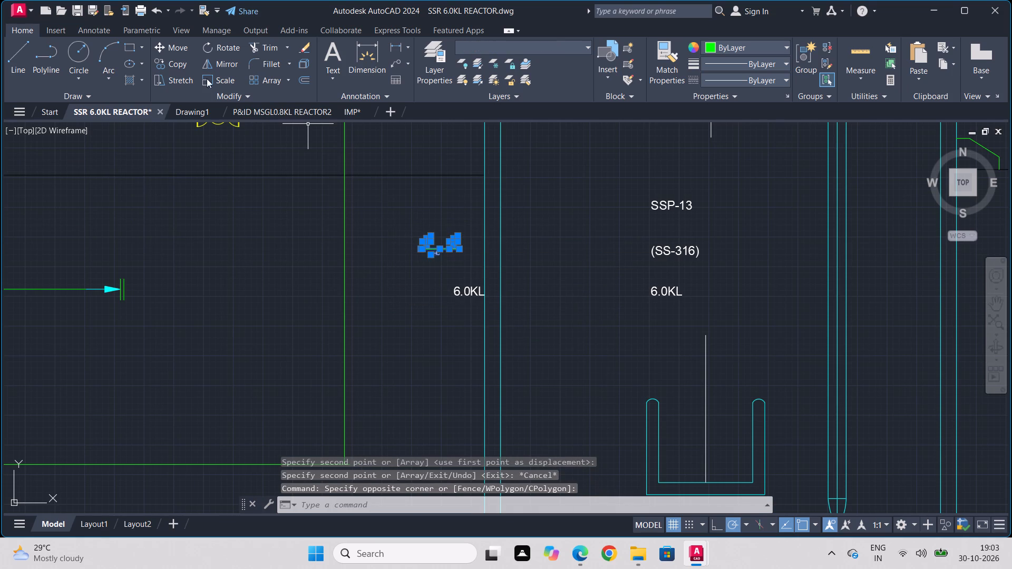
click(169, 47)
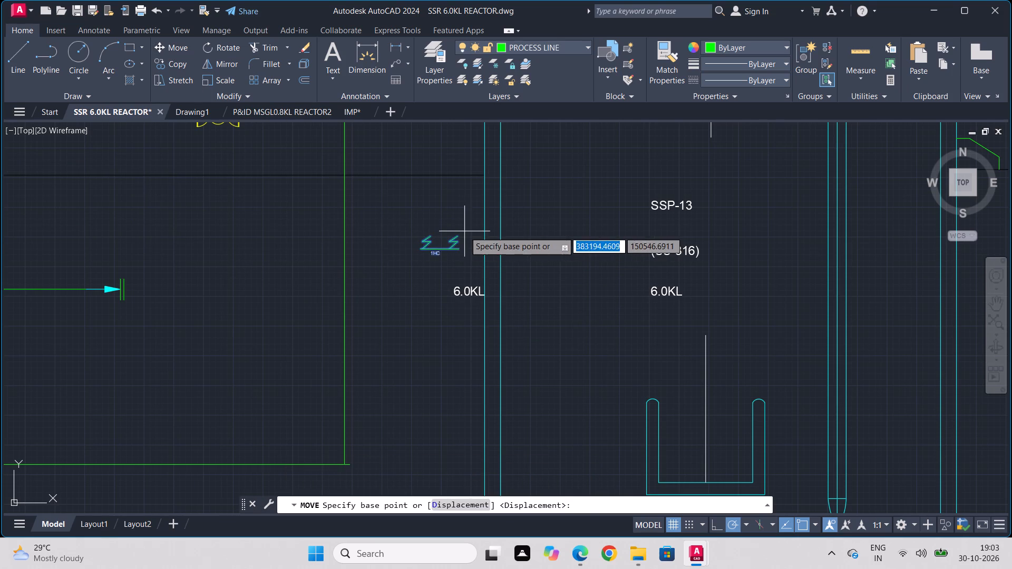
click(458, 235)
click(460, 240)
Scale the copied 1HC symbol and its label up slightly.
click(470, 217)
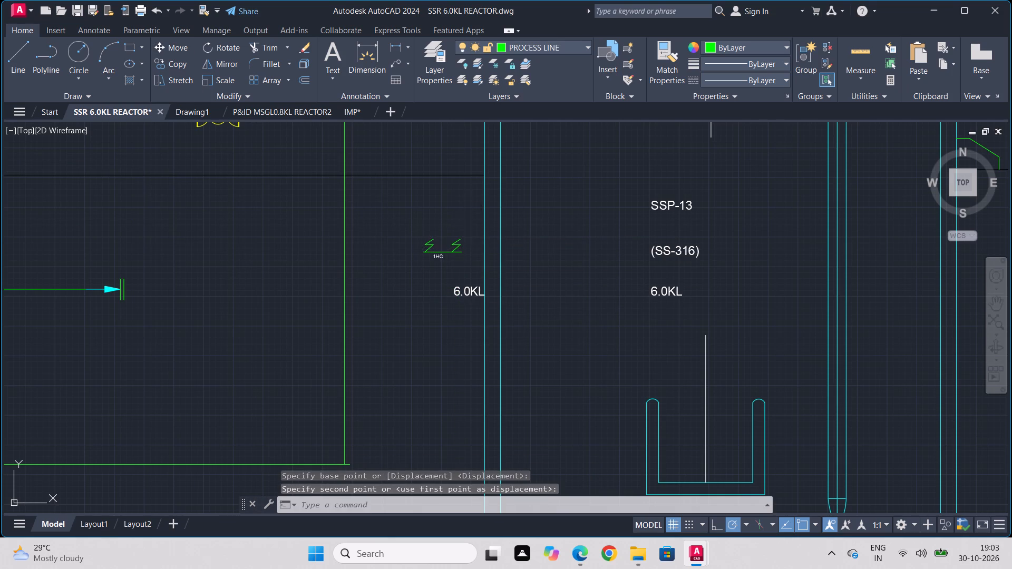
click(422, 259)
click(209, 80)
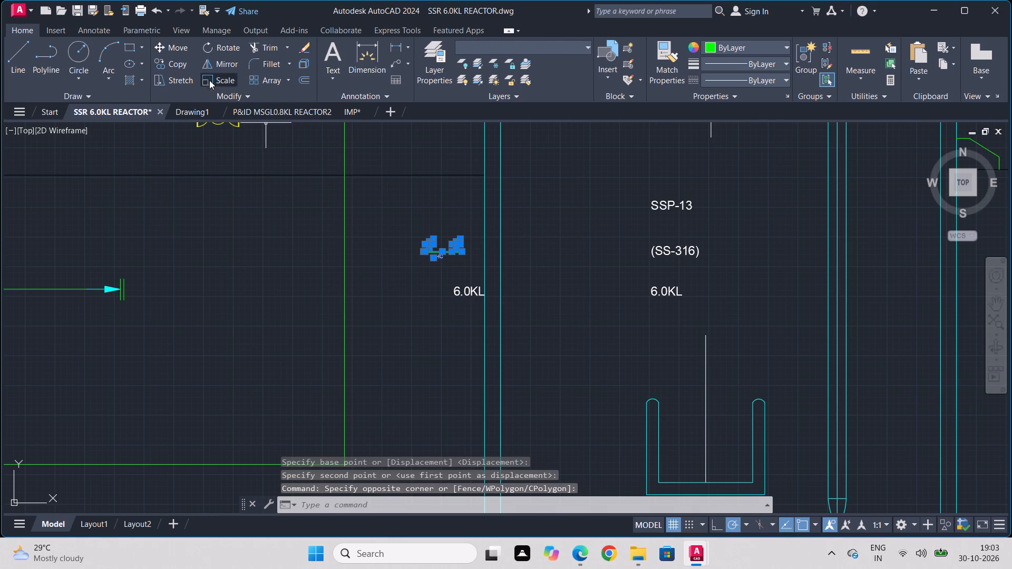
click(460, 234)
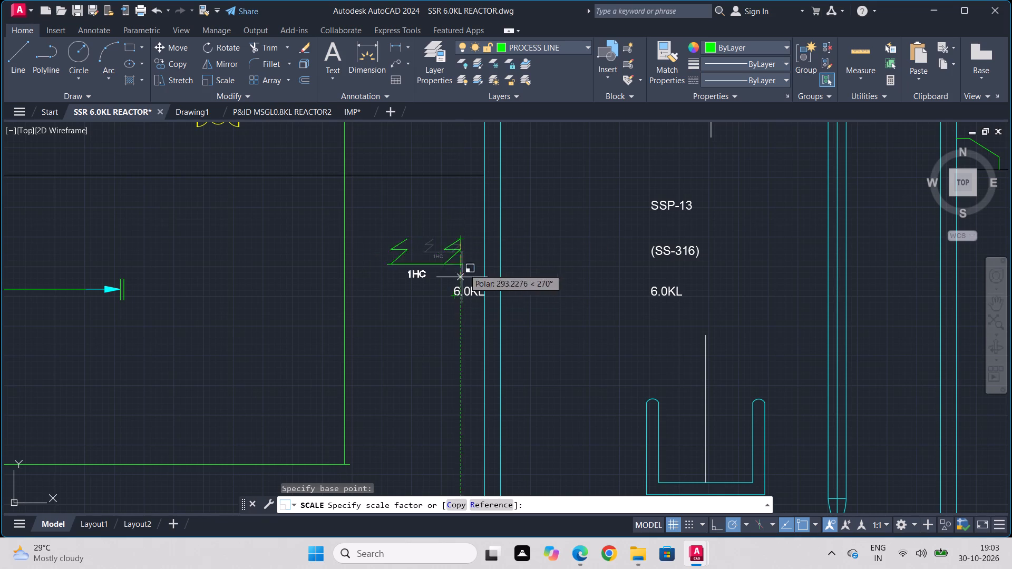
click(453, 263)
Rotate the enlarged 1HC symbol and its label 270° so it stands vertically with the zigzags facing the reactor.
drag(459, 204, 453, 214)
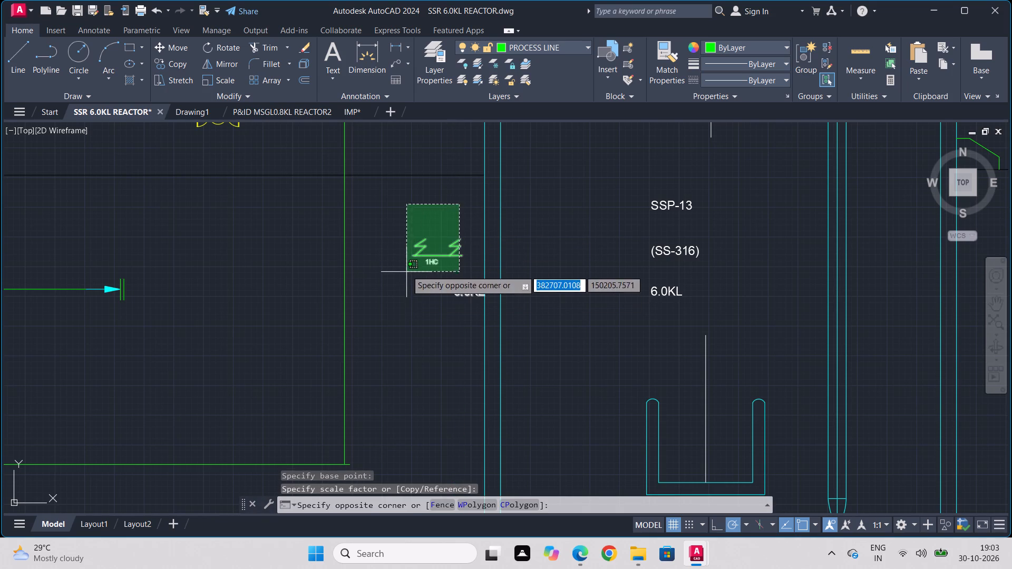
click(406, 270)
click(217, 49)
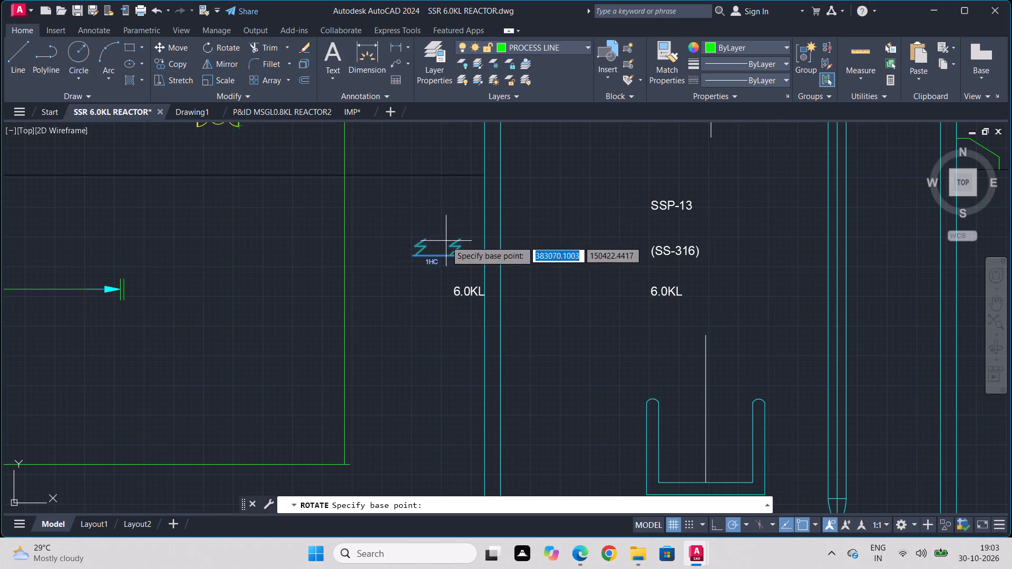
click(461, 237)
click(464, 286)
Move the vertical symbol so its zigzag ends touch the reactor's outer wall, above the 6.0KL text.
click(460, 191)
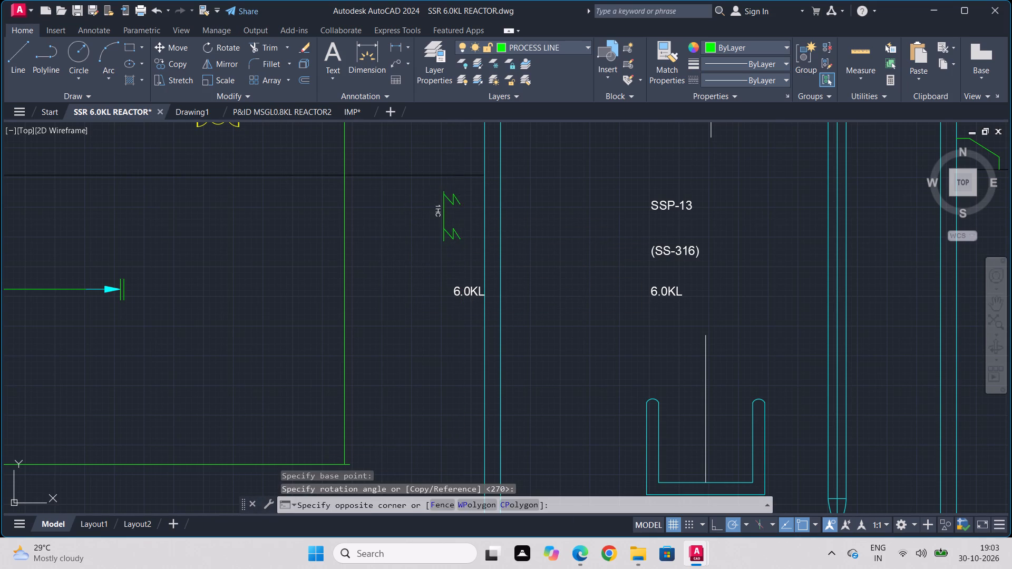
click(417, 273)
click(182, 48)
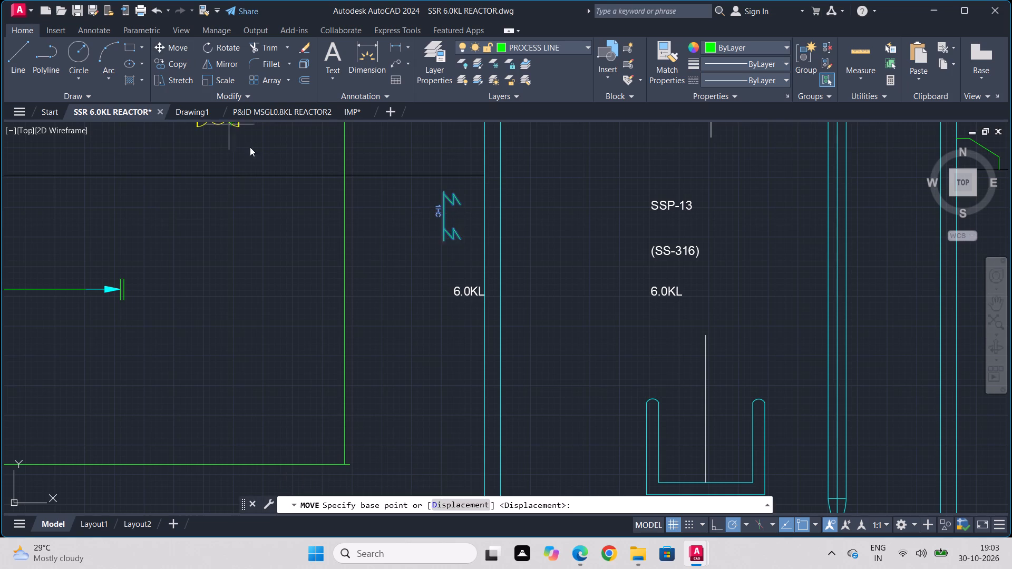
scroll(426, 250, up, 1)
click(478, 234)
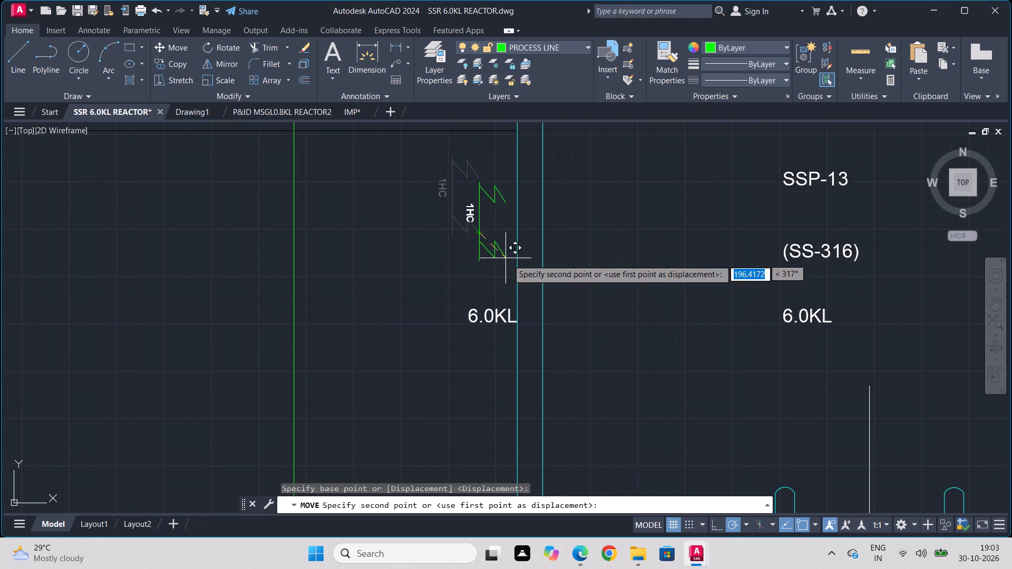
click(516, 266)
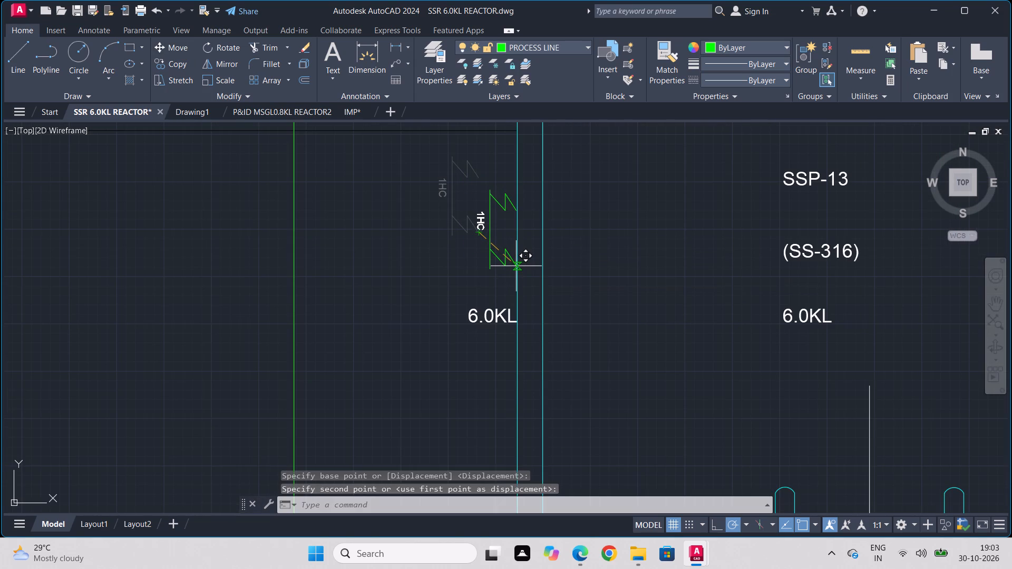
Delete the 1HC label from the vertical zigzag symbol at the reactor wall.
scroll(478, 212, up, 3)
click(478, 212)
click(467, 276)
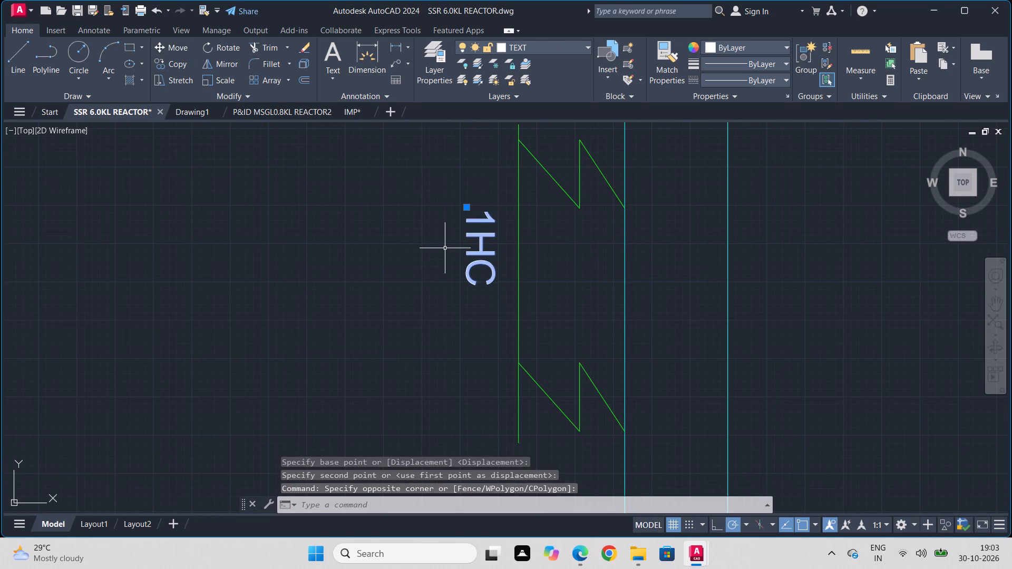
key(Delete)
Rotate the 6.0KL text outside the reactor wall 270° so it reads vertically.
scroll(453, 325, down, 1)
middle_drag(458, 339, 482, 169)
click(549, 316)
click(400, 383)
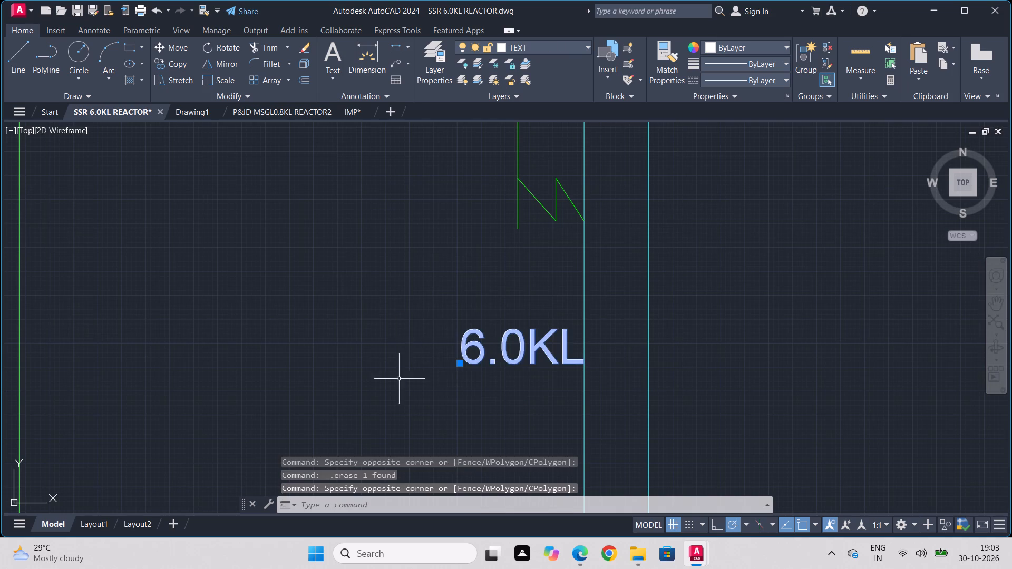
click(226, 43)
click(489, 359)
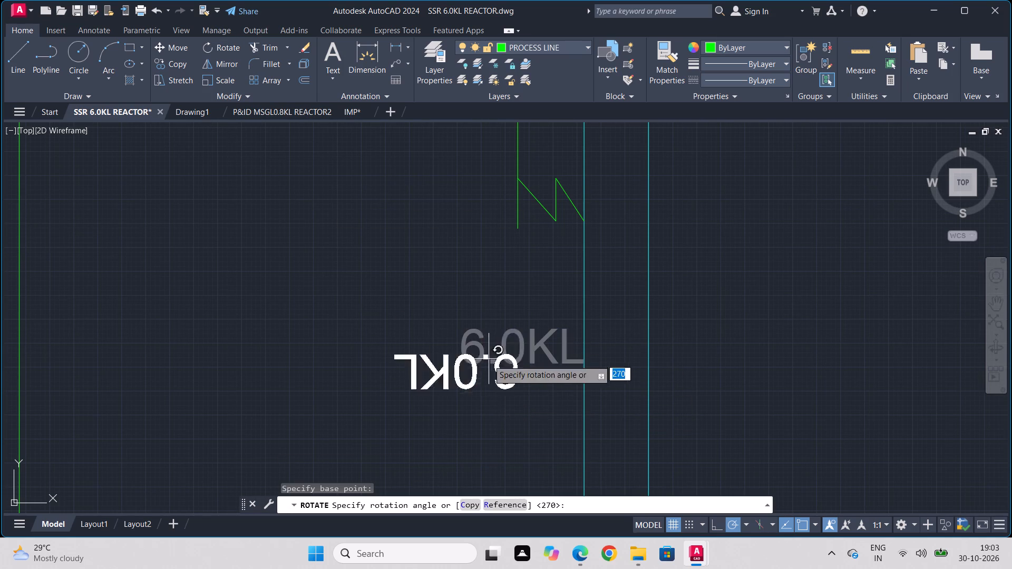
click(490, 457)
Move the vertical 6.0KL text up alongside the zigzag symbol's vertical line at the reactor wall.
click(527, 328)
click(472, 427)
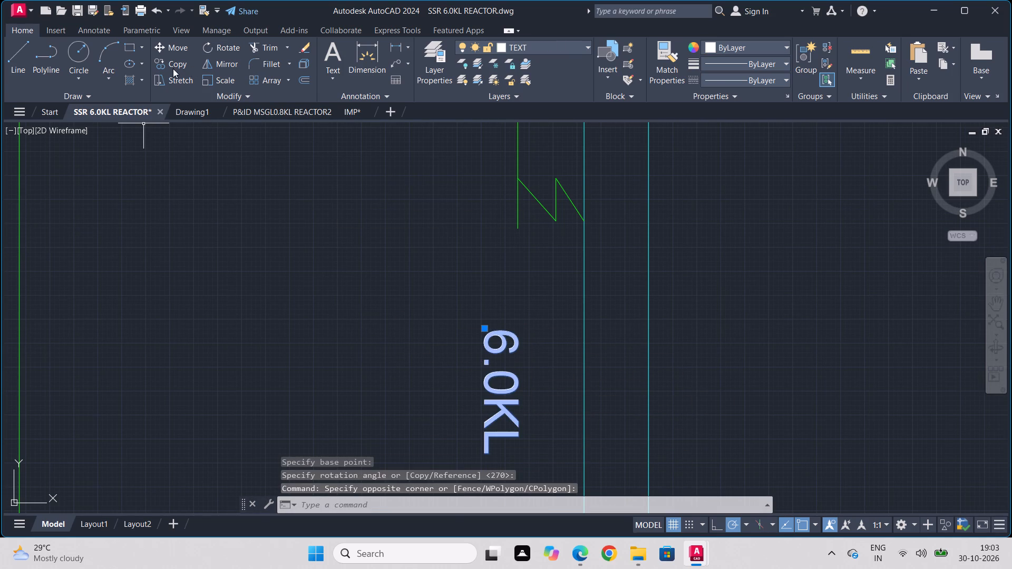
click(180, 31)
click(22, 31)
click(162, 51)
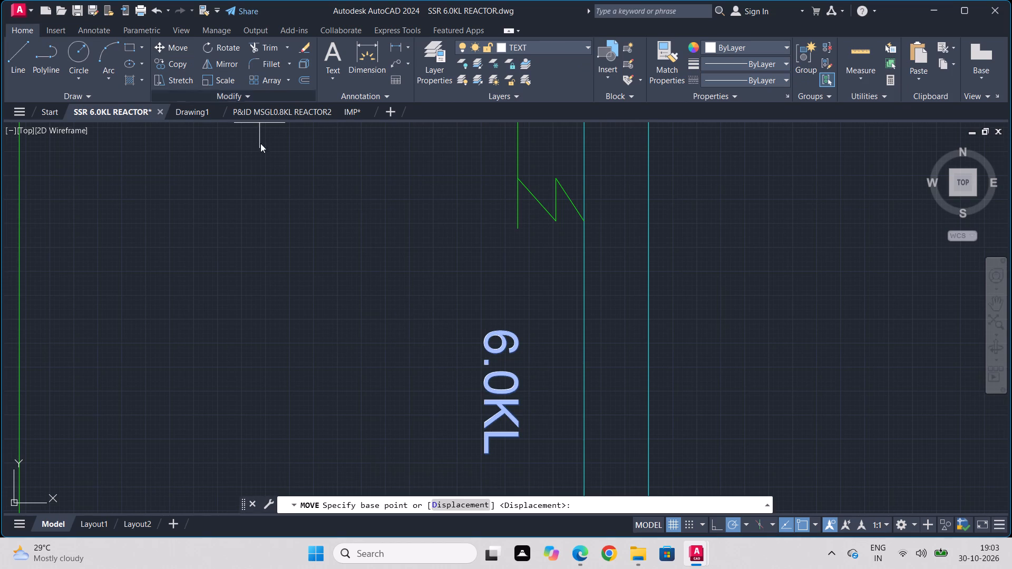
drag(478, 359, 500, 322)
middle_drag(476, 183, 474, 323)
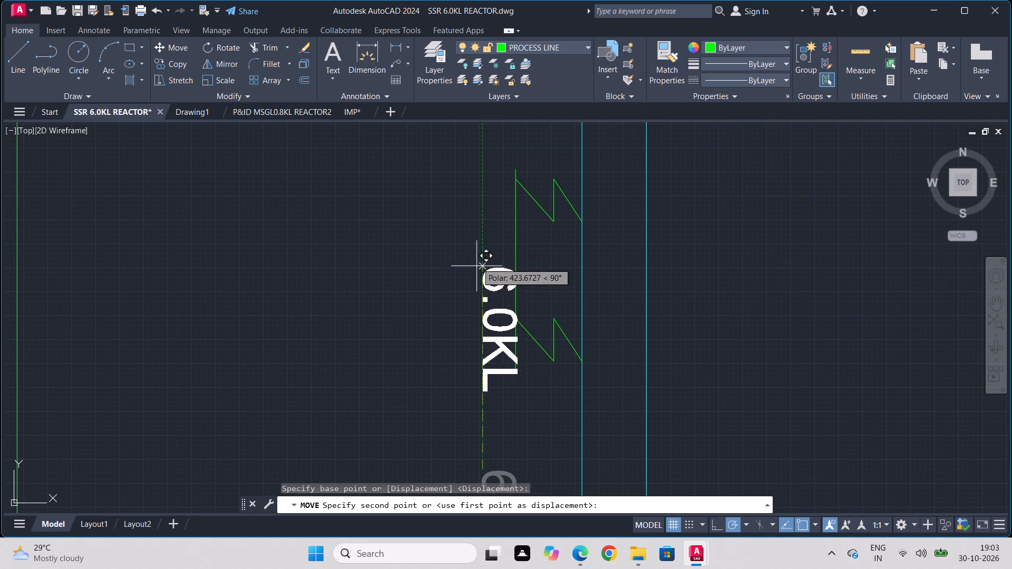
click(473, 207)
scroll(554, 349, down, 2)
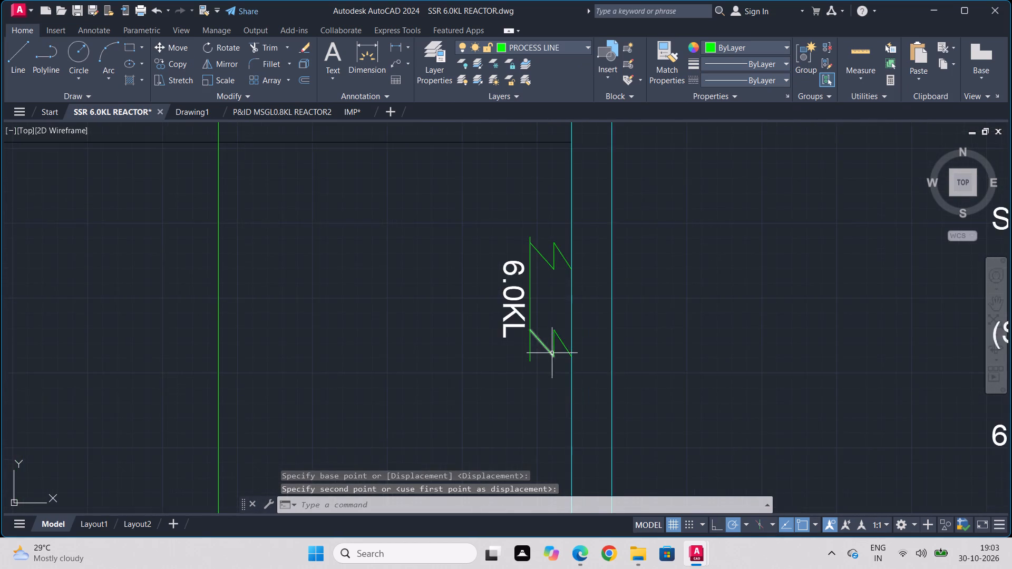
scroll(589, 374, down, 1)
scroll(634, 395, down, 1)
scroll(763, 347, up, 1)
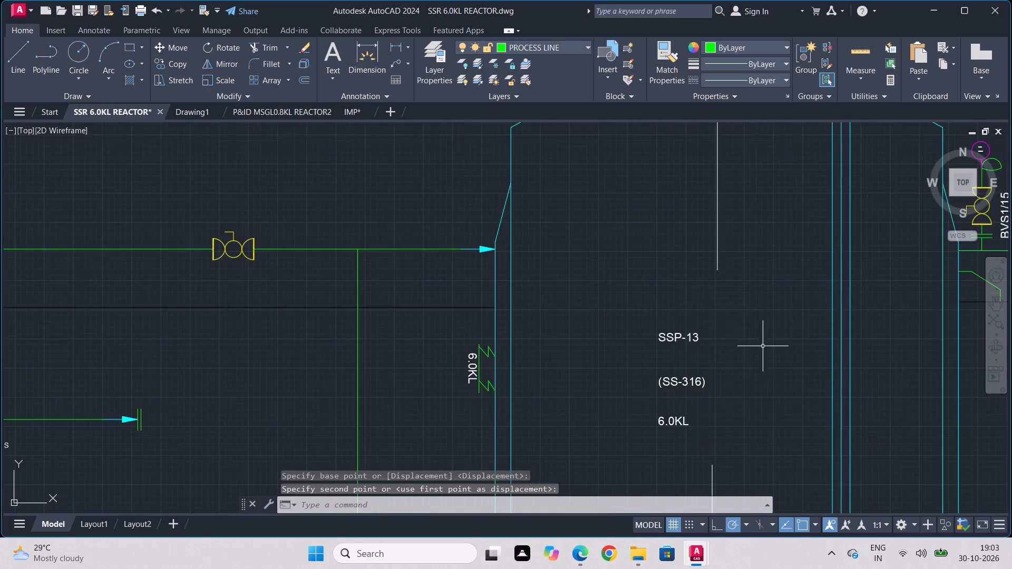
Scale up the SSP-13 text inside the reactor to about two and a half times its size.
click(703, 311)
click(644, 365)
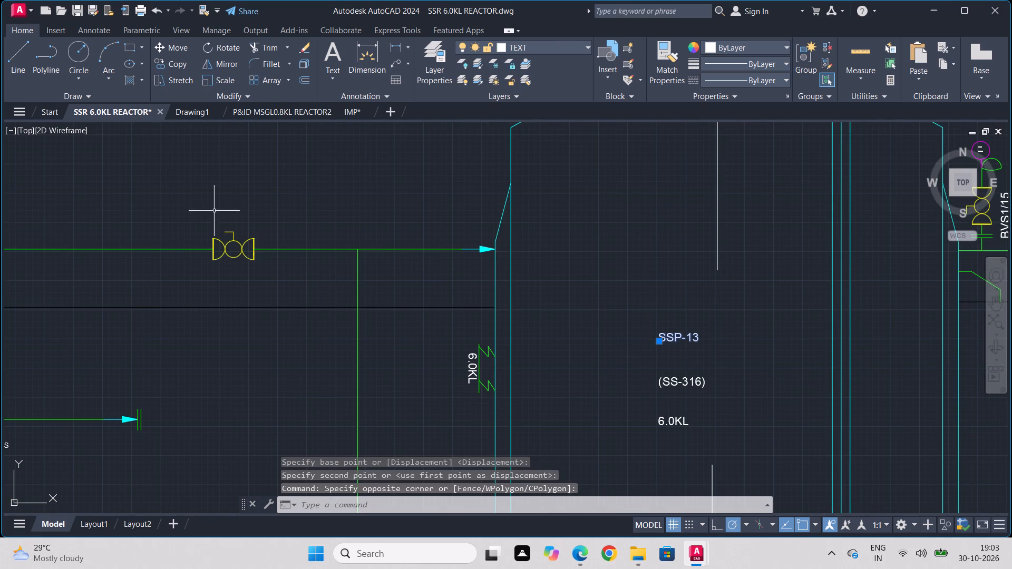
click(224, 85)
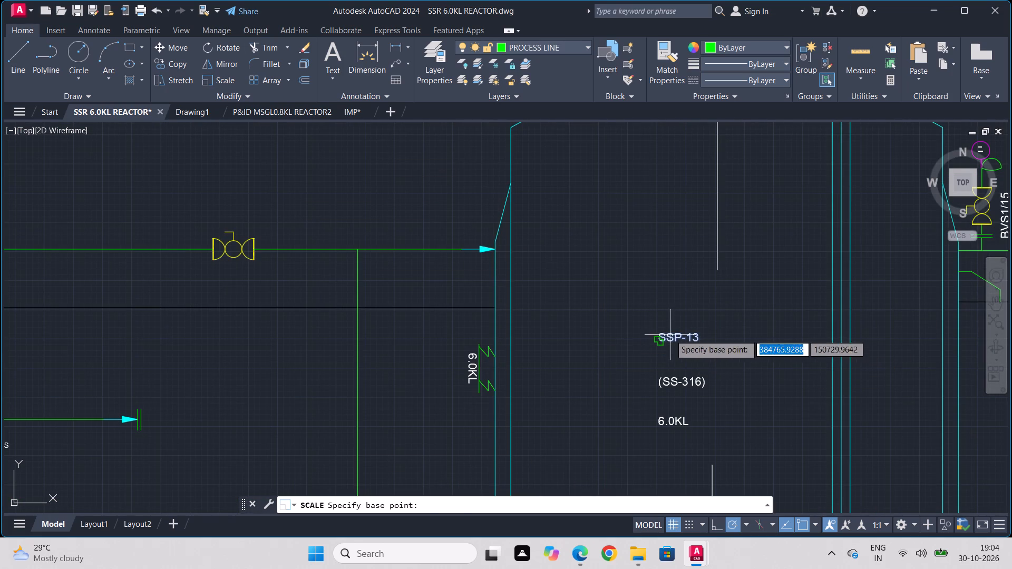
click(670, 335)
click(610, 357)
Scale up the (SS-316) text below SSP-13 in the reactor to match the enlarged SSP-13 text.
click(737, 373)
click(606, 406)
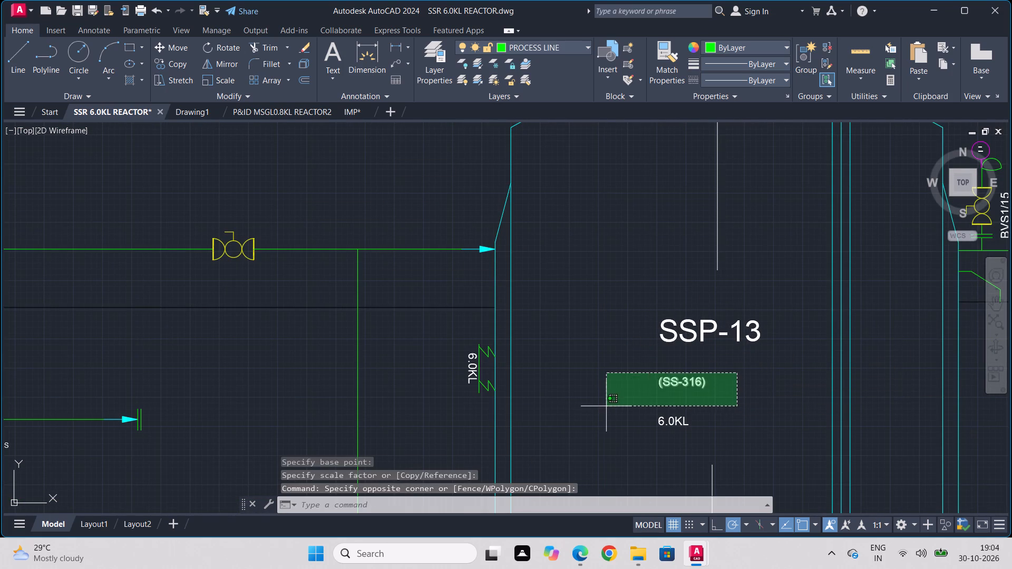
click(212, 79)
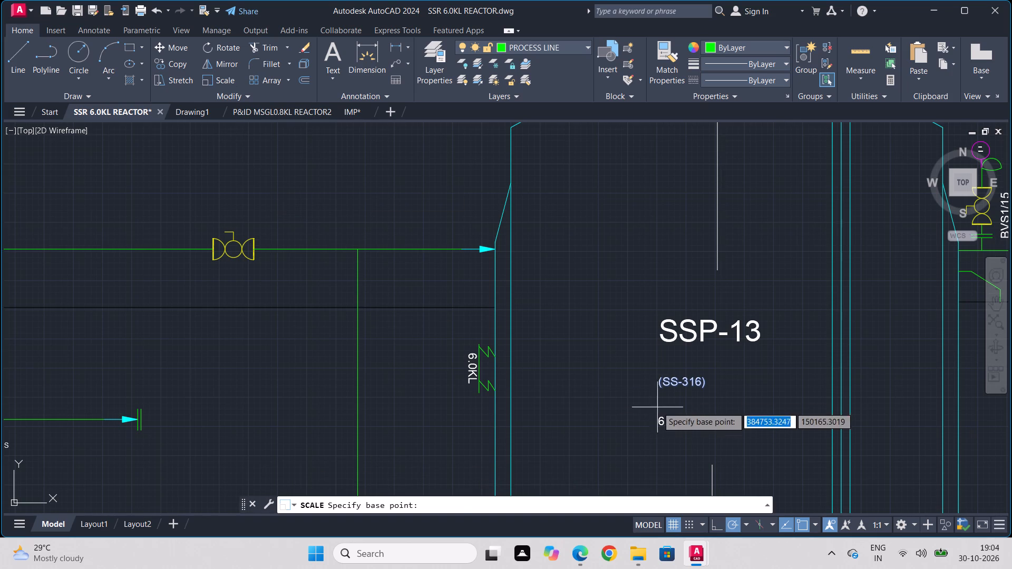
click(657, 387)
click(605, 413)
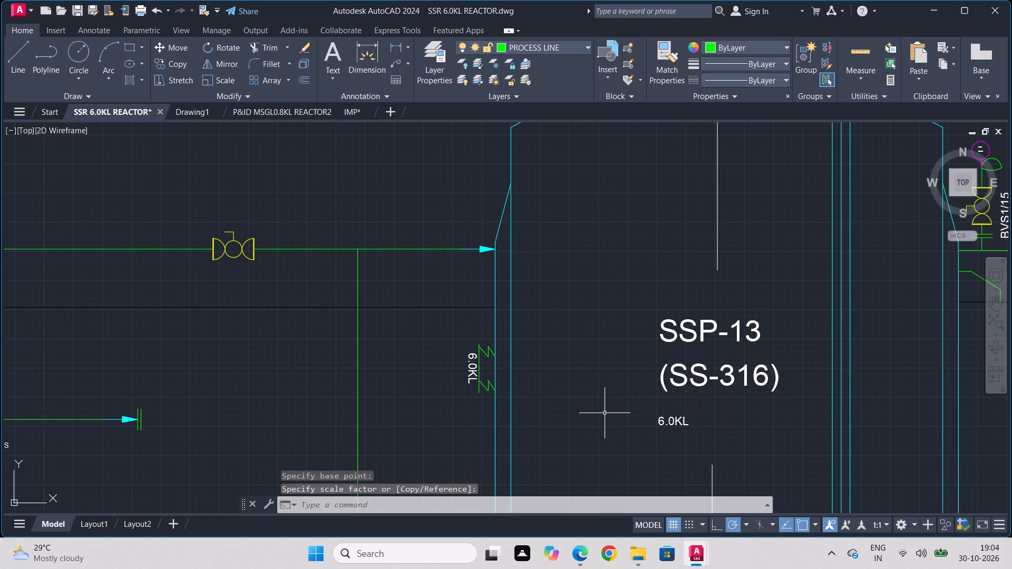
Scale up the 6.0KL text inside the reactor, below (SS-316), to match the two enlarged lines above it.
click(712, 420)
drag(565, 439, 585, 426)
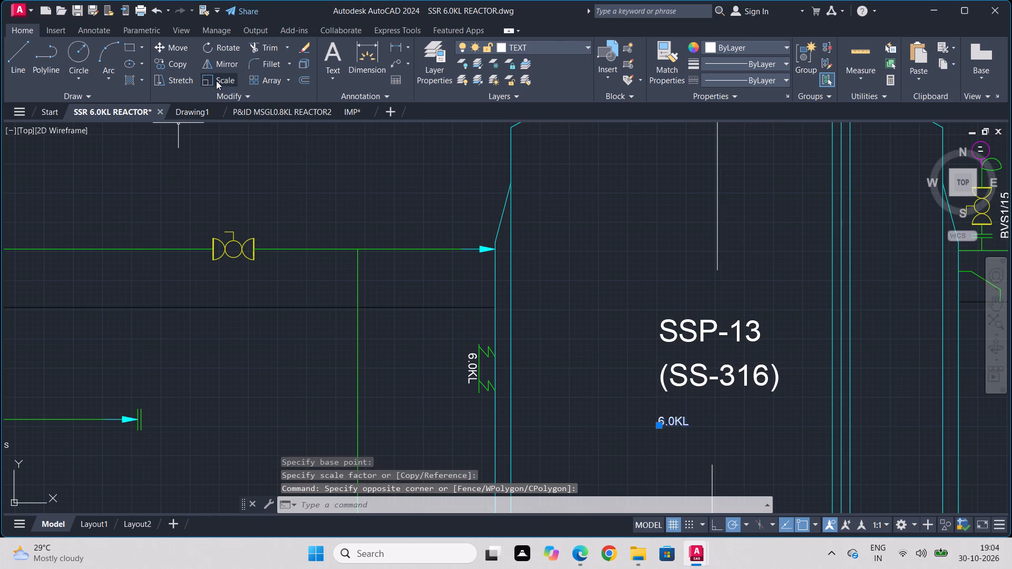
click(216, 81)
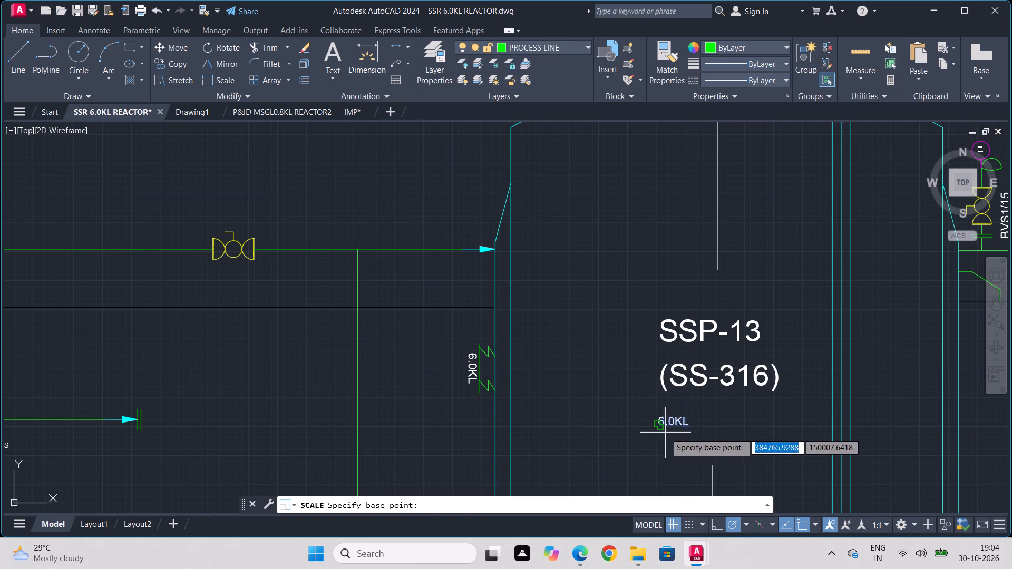
click(658, 424)
click(628, 444)
Delete the stray BVF6/25 label and the small dash text above it in the empty area beside reactor SSP-13.
scroll(699, 436, up, 2)
scroll(698, 439, down, 1)
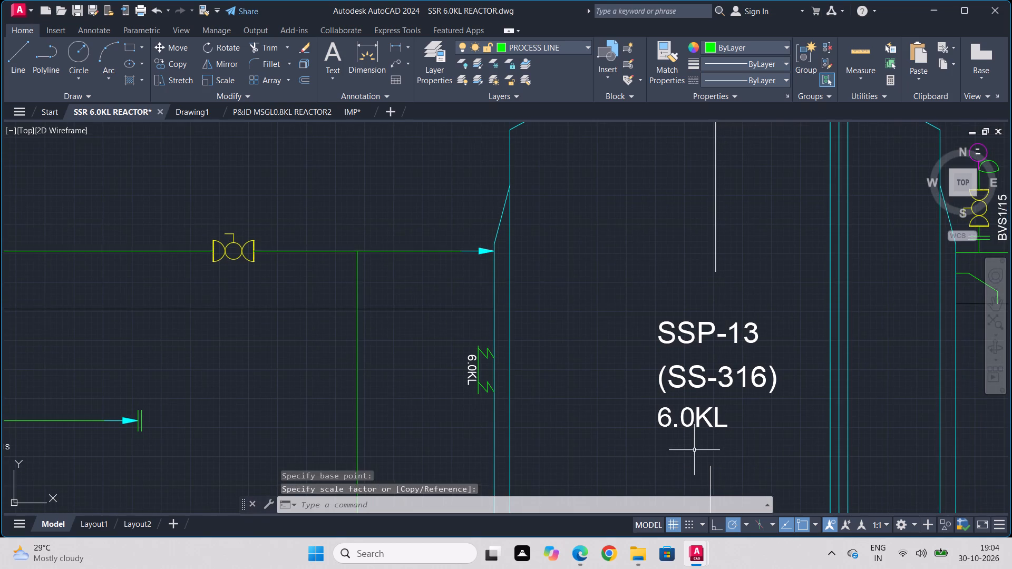
scroll(694, 450, down, 2)
middle_drag(700, 437, 615, 290)
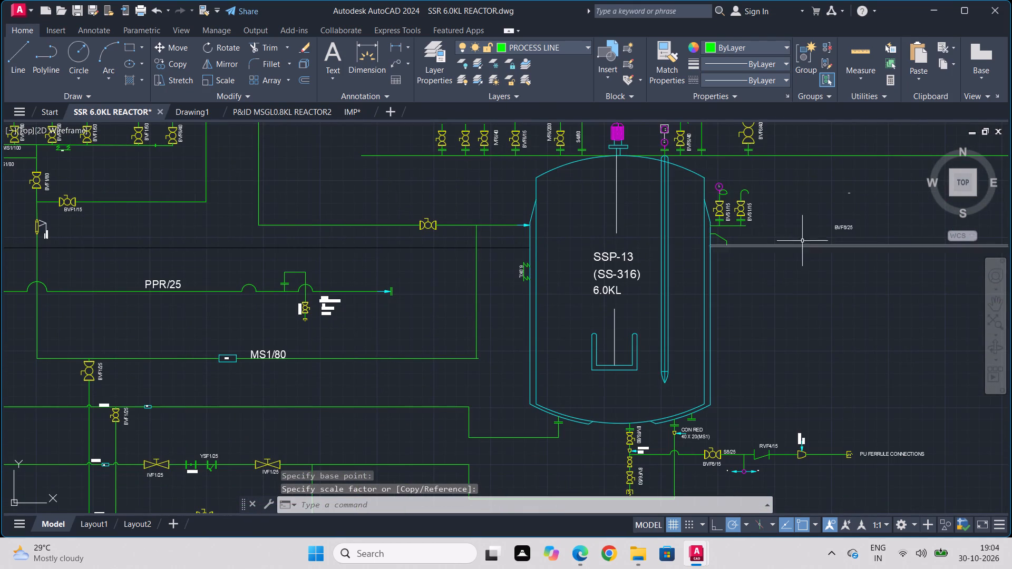
middle_drag(804, 239, 612, 308)
scroll(666, 278, up, 2)
click(666, 223)
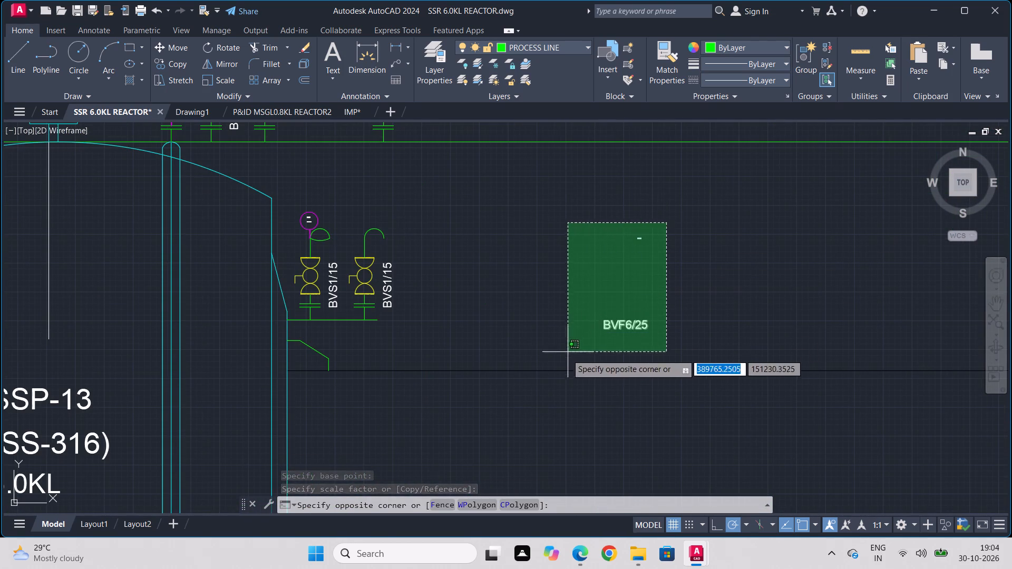
click(566, 356)
key(Delete)
Stretch the free end of the black THICKNESS-layer line between the two blank outlet arrows horizontally past the arrow tips.
scroll(568, 349, down, 2)
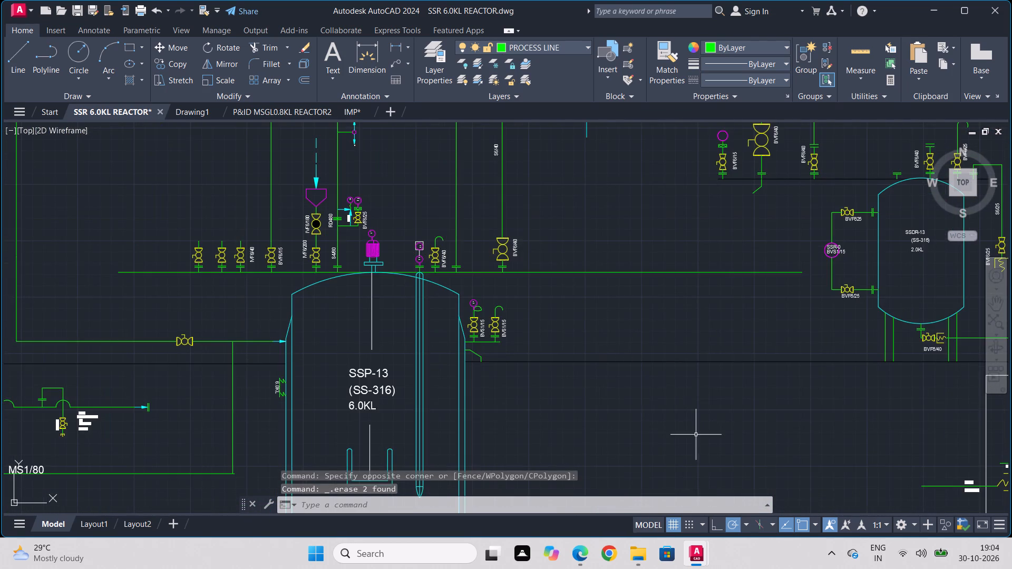
middle_drag(697, 436, 336, 314)
scroll(310, 315, down, 1)
scroll(601, 328, up, 2)
middle_drag(799, 315, 657, 354)
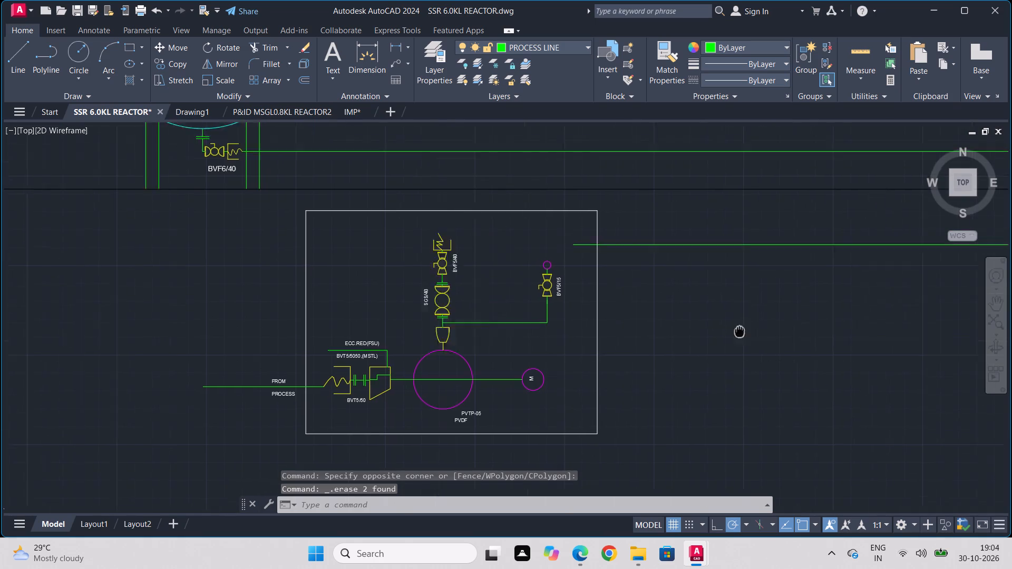
middle_drag(657, 354, 213, 485)
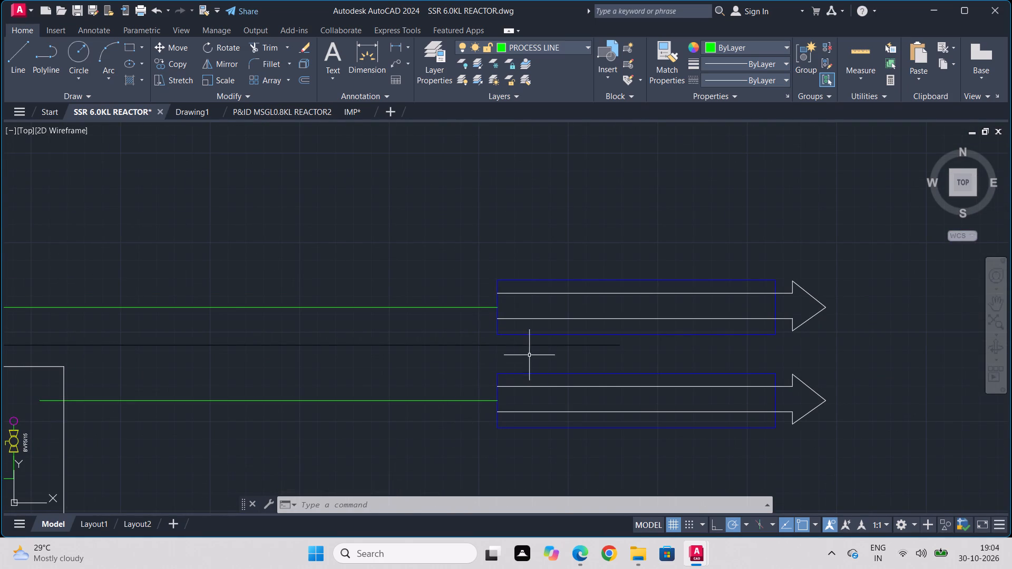
click(586, 349)
click(599, 340)
click(599, 344)
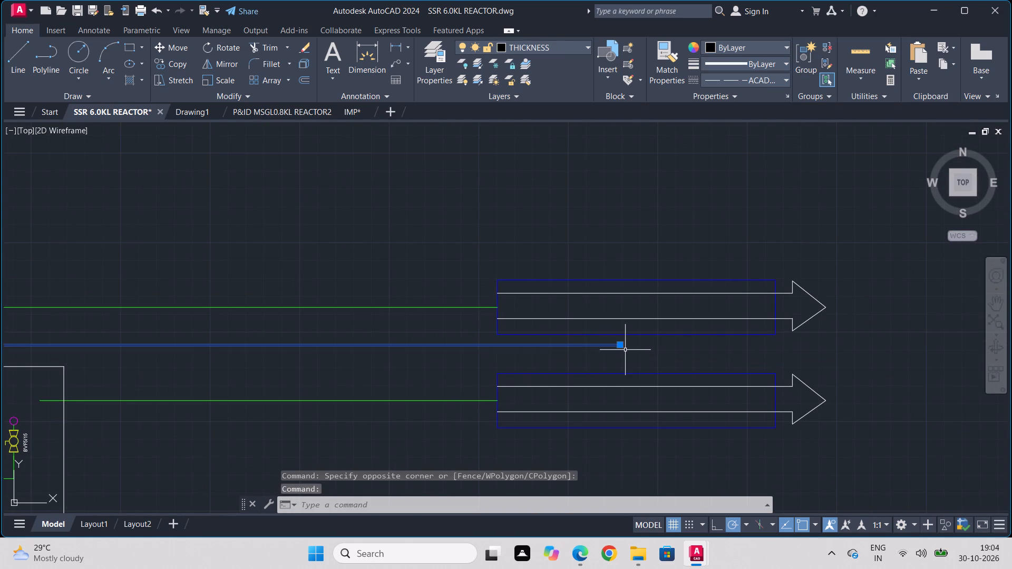
click(622, 344)
click(621, 347)
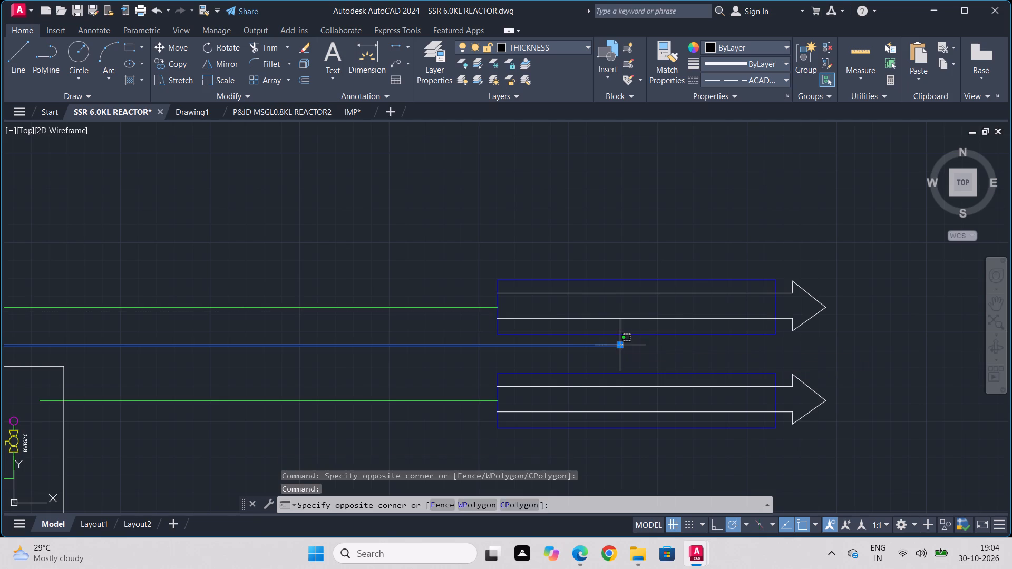
drag(622, 344, 630, 346)
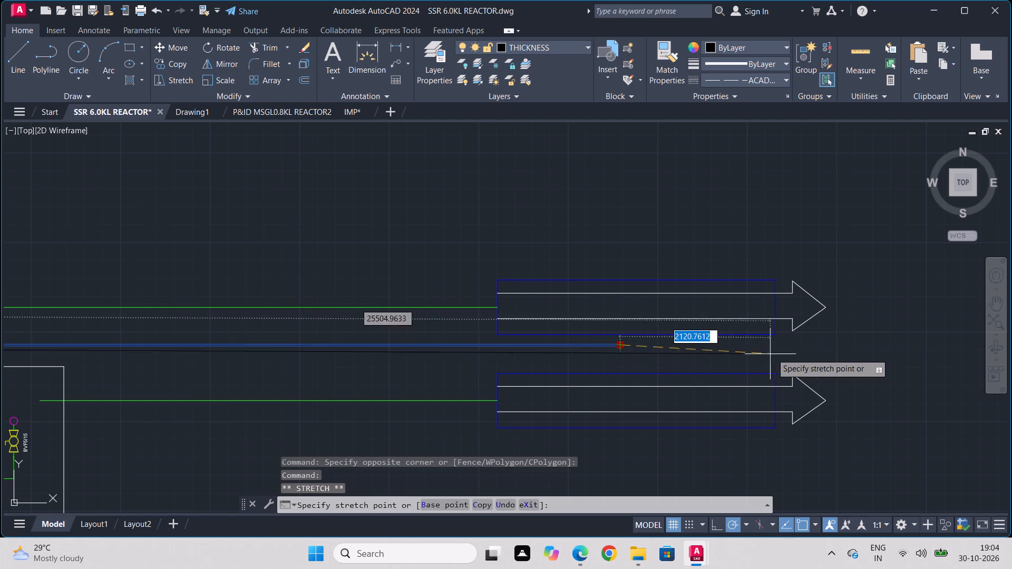
click(903, 345)
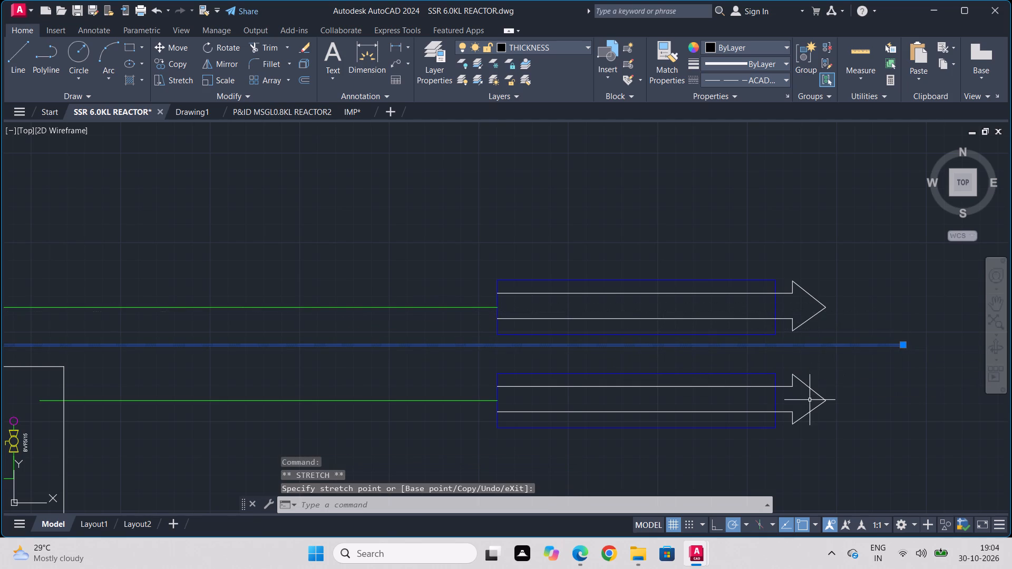
key(Escape)
scroll(474, 426, down, 2)
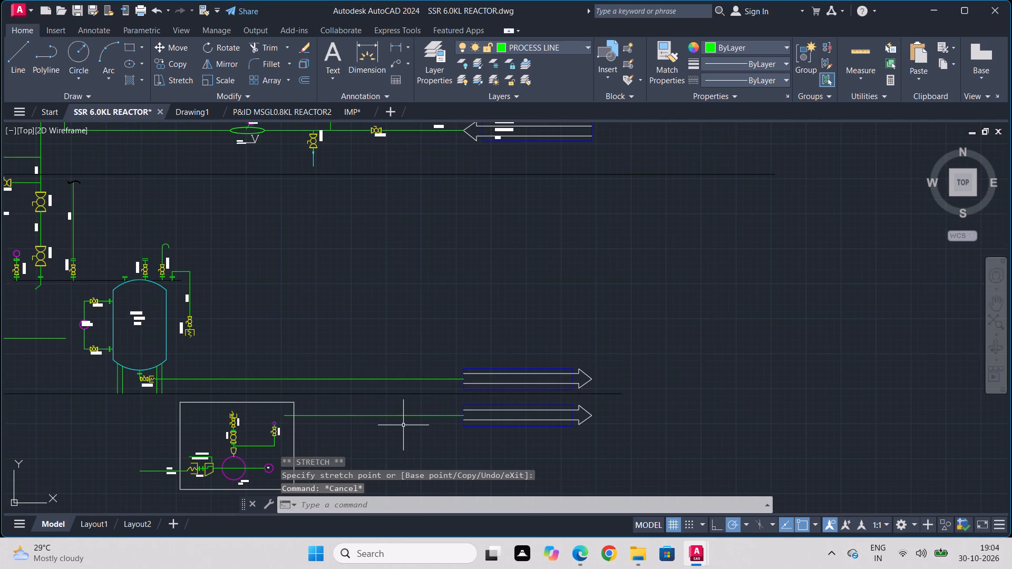
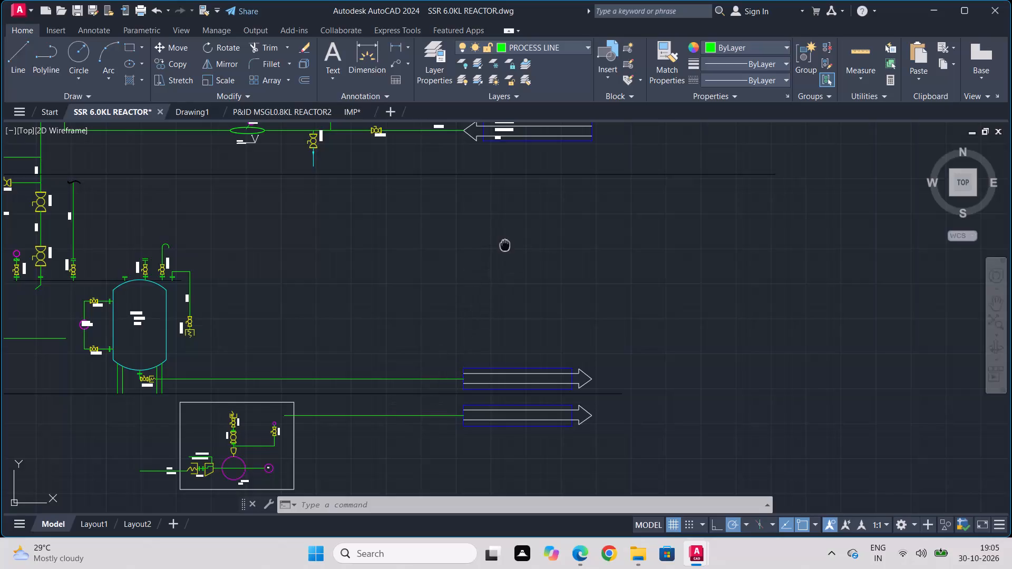
Copy the US202003-P--- label from the CHWS(+5° C) arrow into the three rows of the upper empty right-pointing arrow.
scroll(546, 233, up, 2)
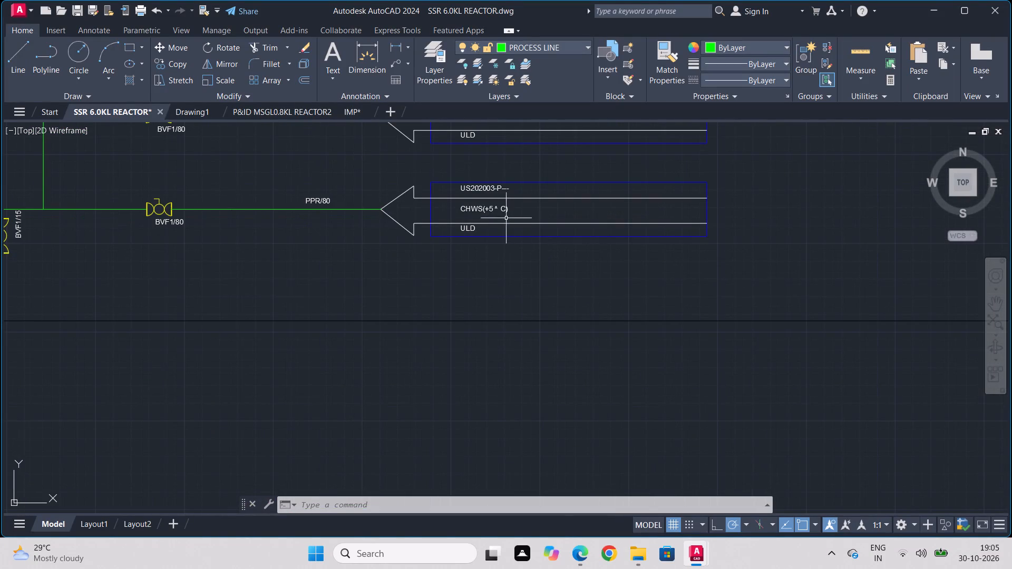
click(481, 189)
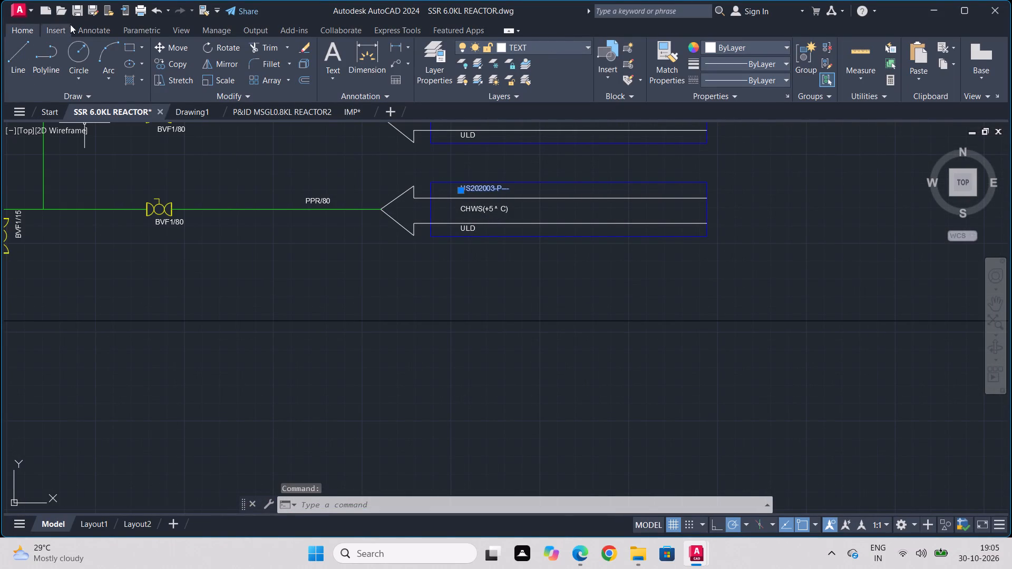
click(162, 63)
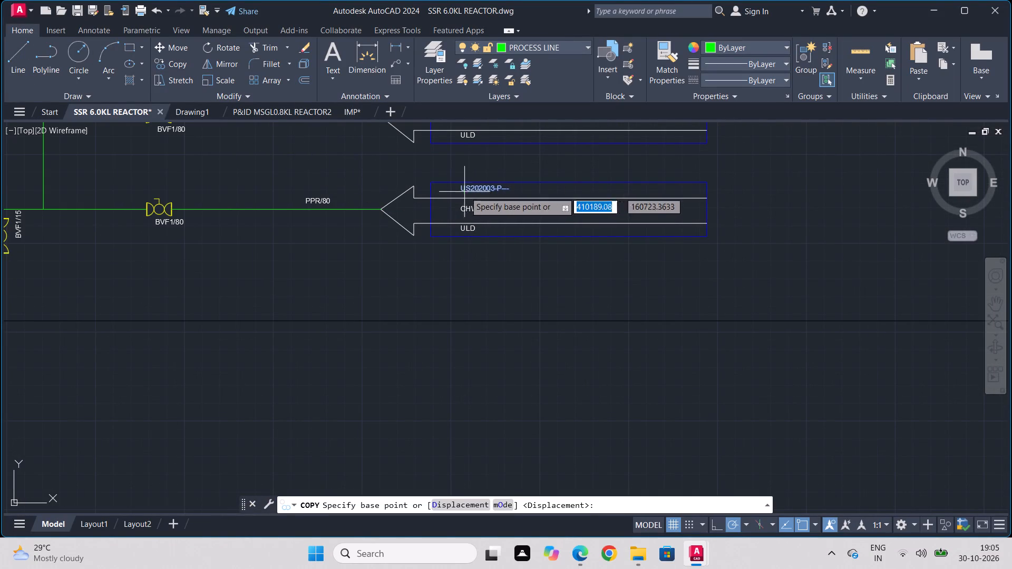
click(465, 191)
scroll(461, 391, down, 1)
middle_drag(461, 391, 477, 155)
middle_drag(482, 341, 499, 274)
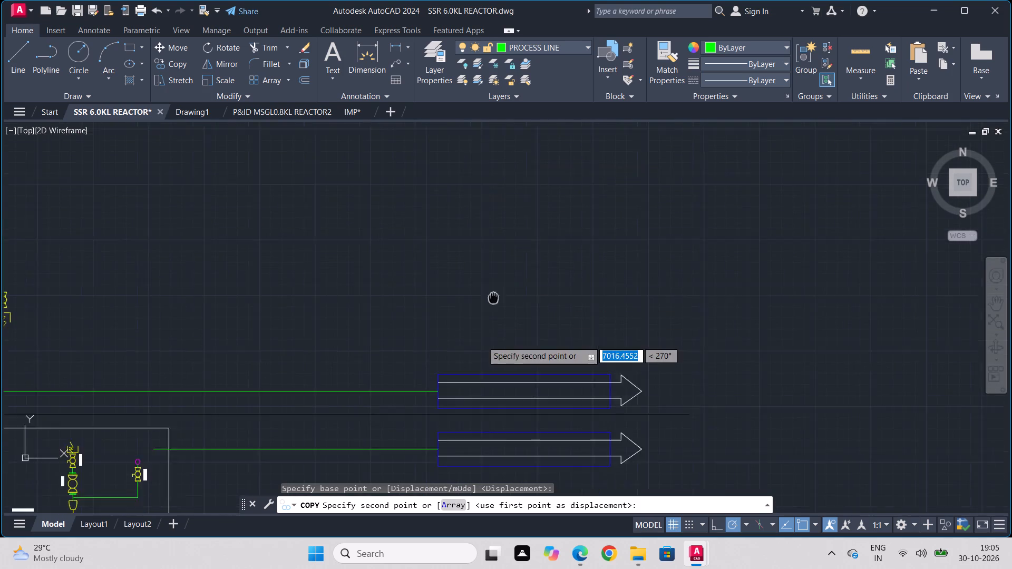
middle_drag(499, 274, 536, 136)
scroll(513, 225, up, 4)
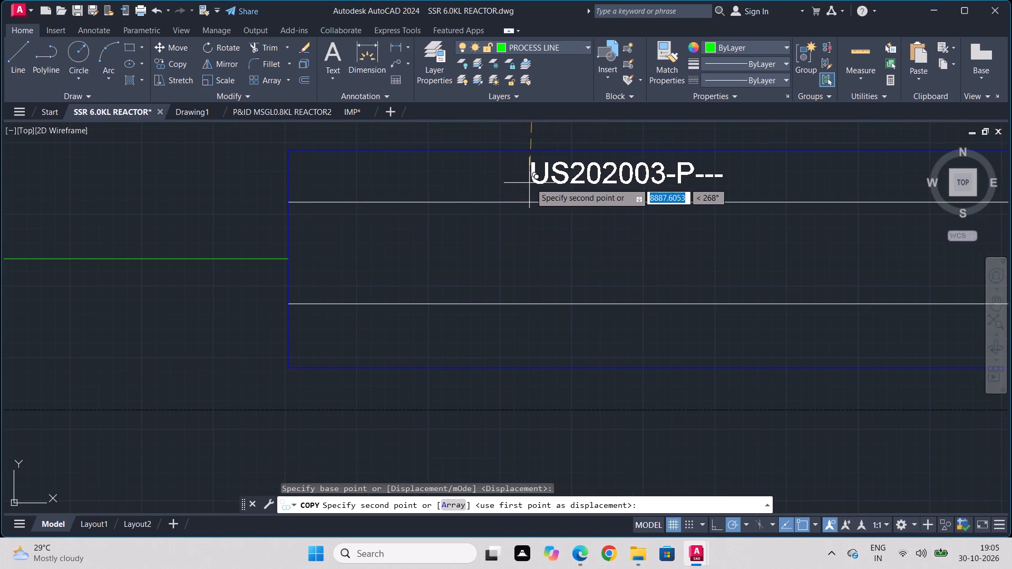
click(532, 183)
click(536, 256)
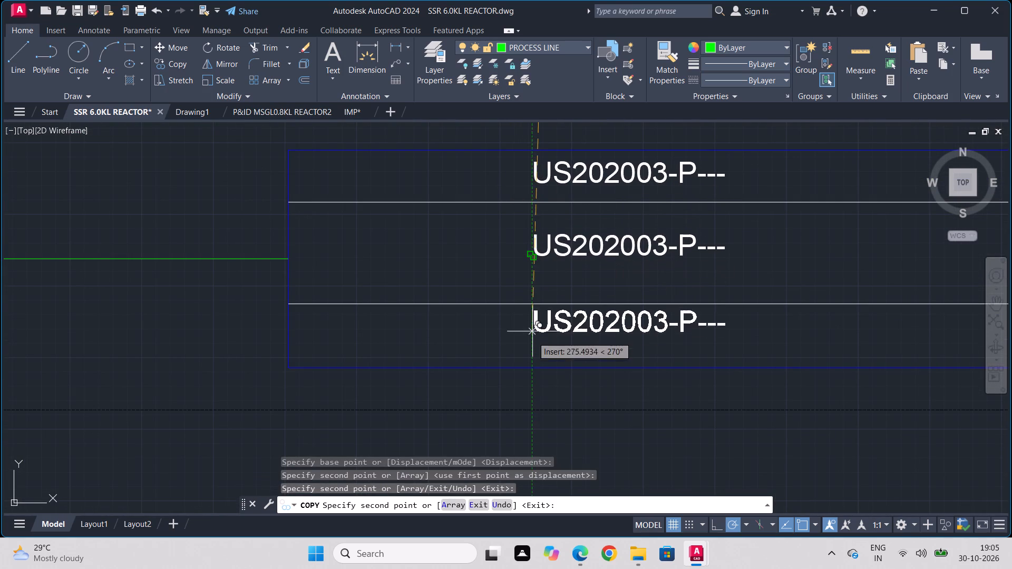
click(531, 344)
Place three more copies of the US202003-P--- label in the rows of the lower right-pointing arrow and end the Copy.
scroll(533, 412, down, 1)
middle_drag(533, 412, 579, 220)
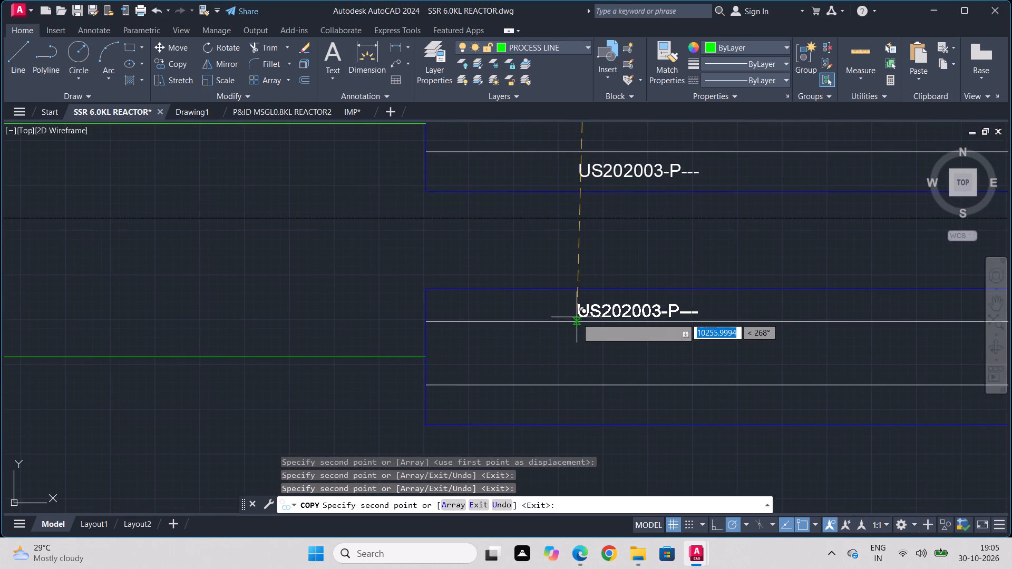
click(578, 309)
click(577, 357)
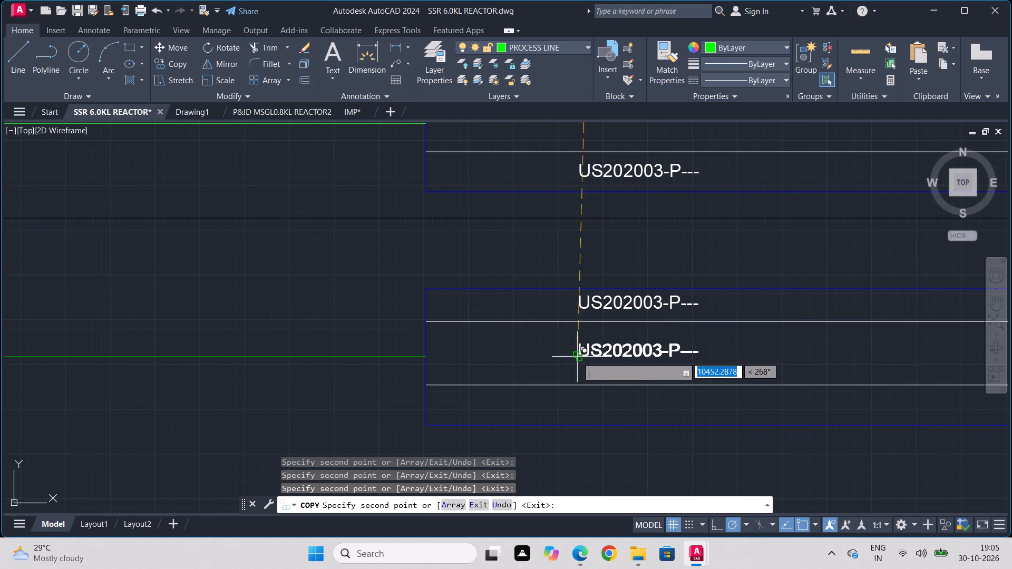
click(577, 409)
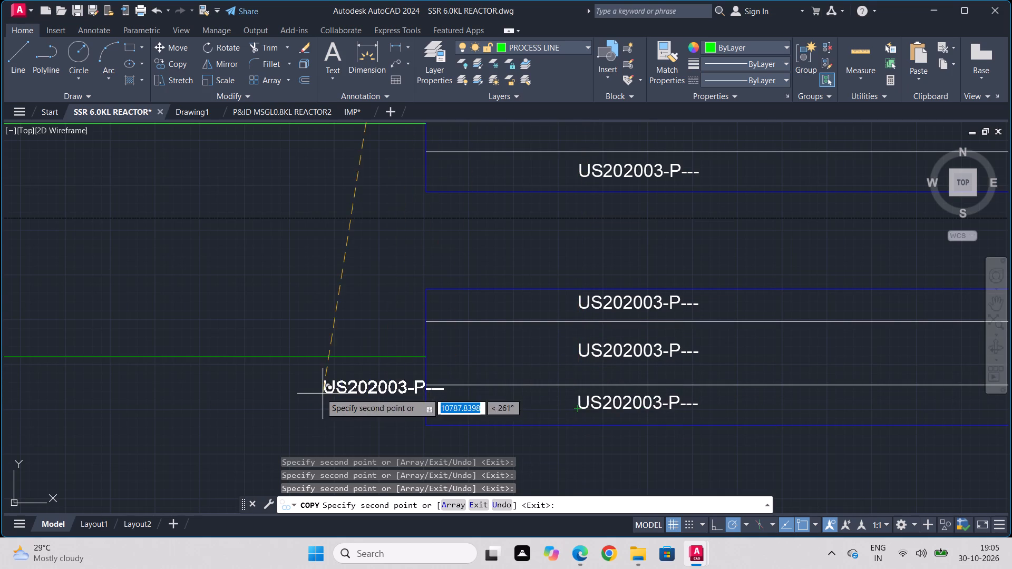
scroll(320, 393, down, 1)
middle_drag(319, 393, 712, 396)
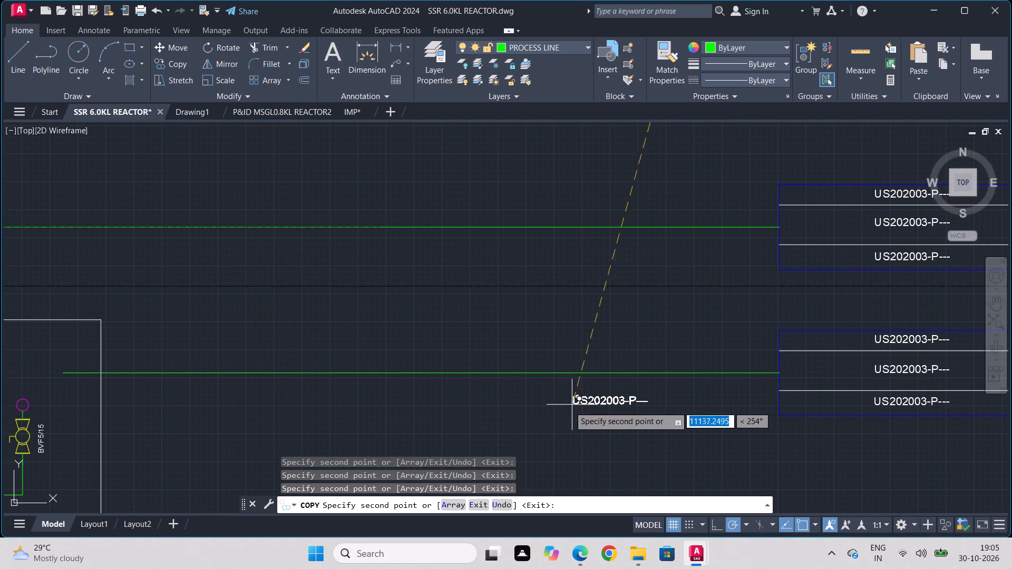
key(Escape)
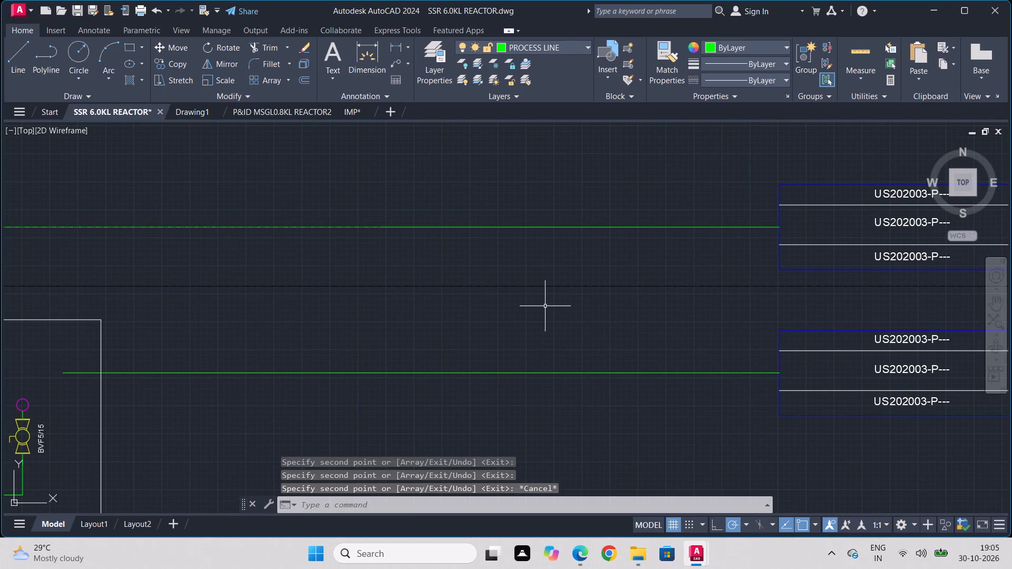
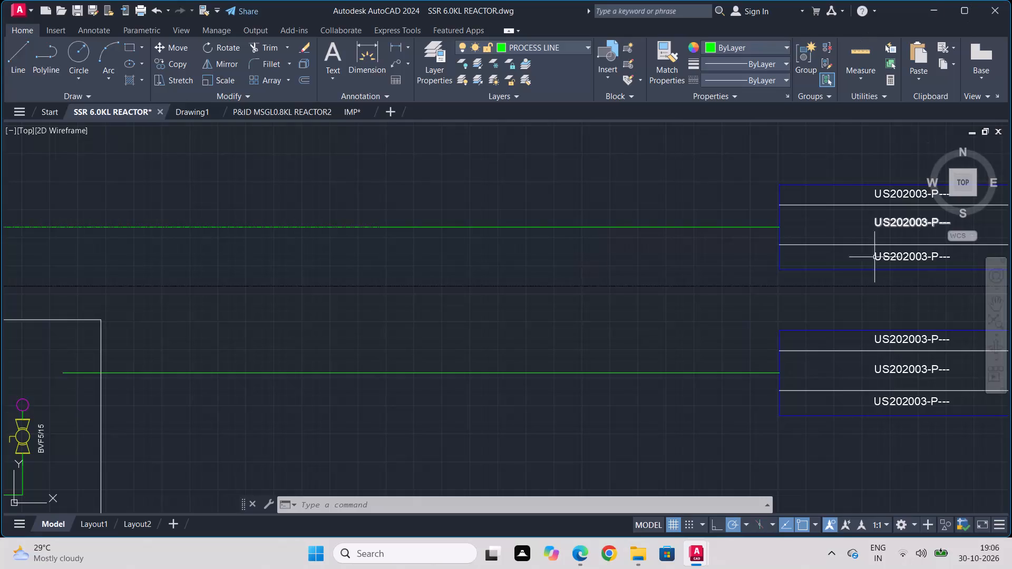
Replace the middle-row text of the upper outgoing arrow with INTERMEDIATE STORAGE TANK.
middle_drag(880, 243, 698, 248)
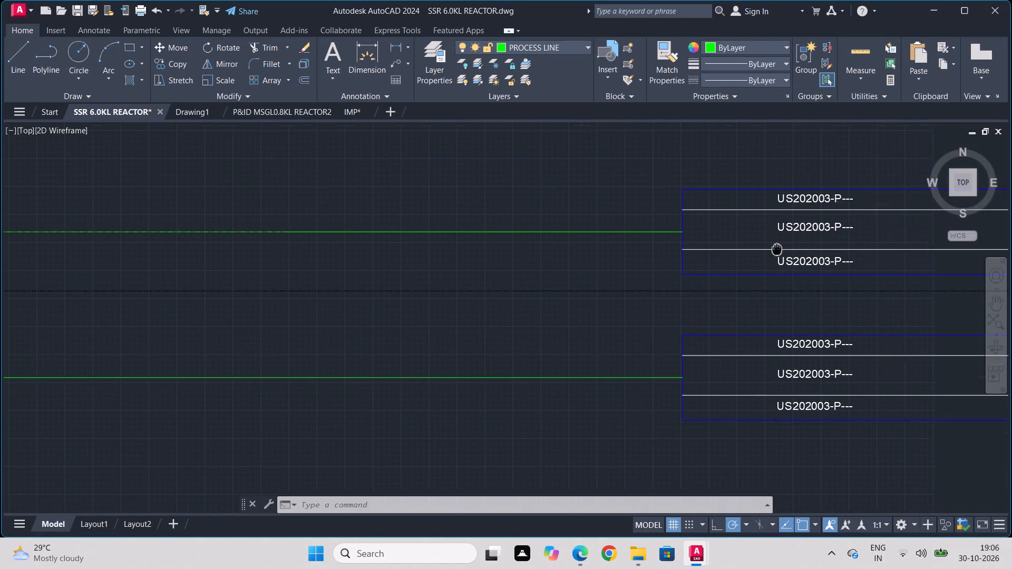
middle_drag(698, 248, 610, 248)
click(630, 230)
right_click(630, 230)
right_click(630, 230)
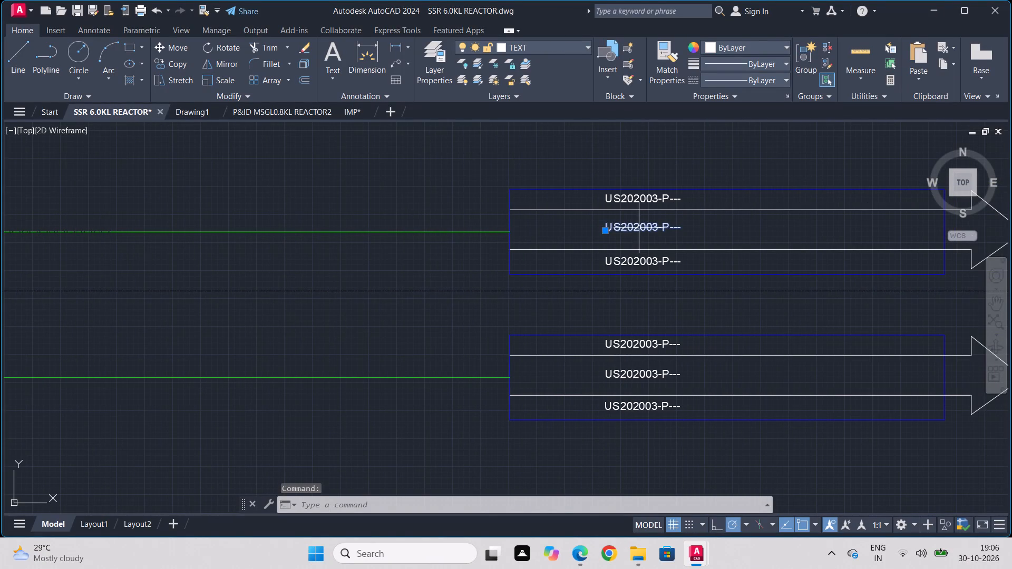
right_click(642, 227)
click(652, 223)
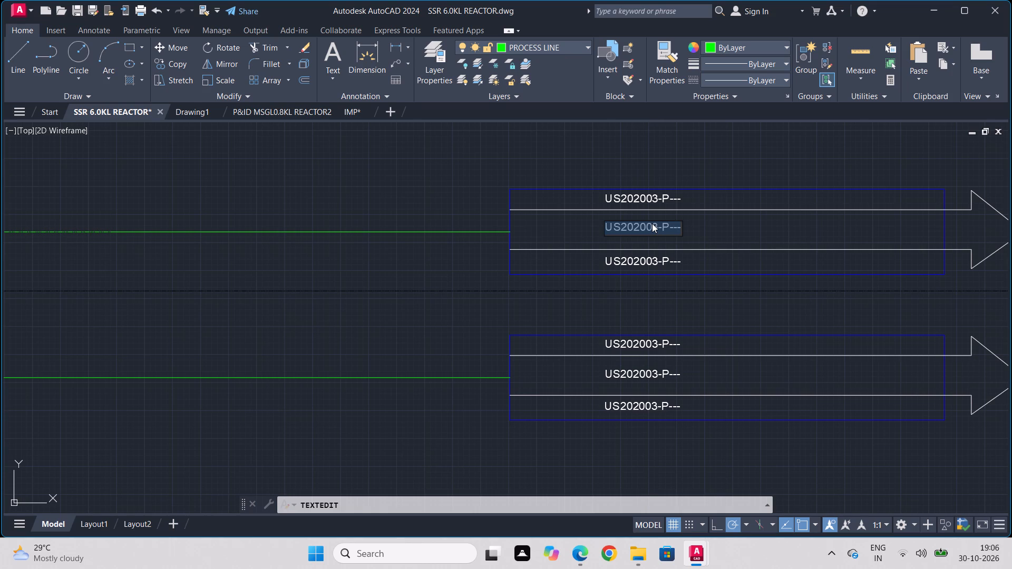
text(IN)
text(TERMEDIATE STORAGE TANK)
key(Return)
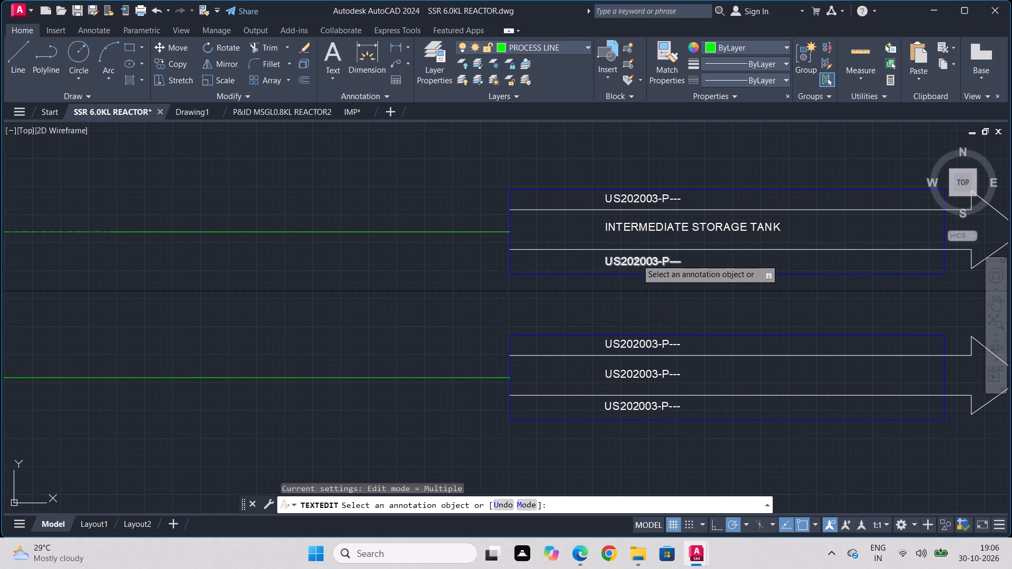
Replace the bottom-row text of the upper outgoing arrow with TO STORAGE BY.
click(637, 259)
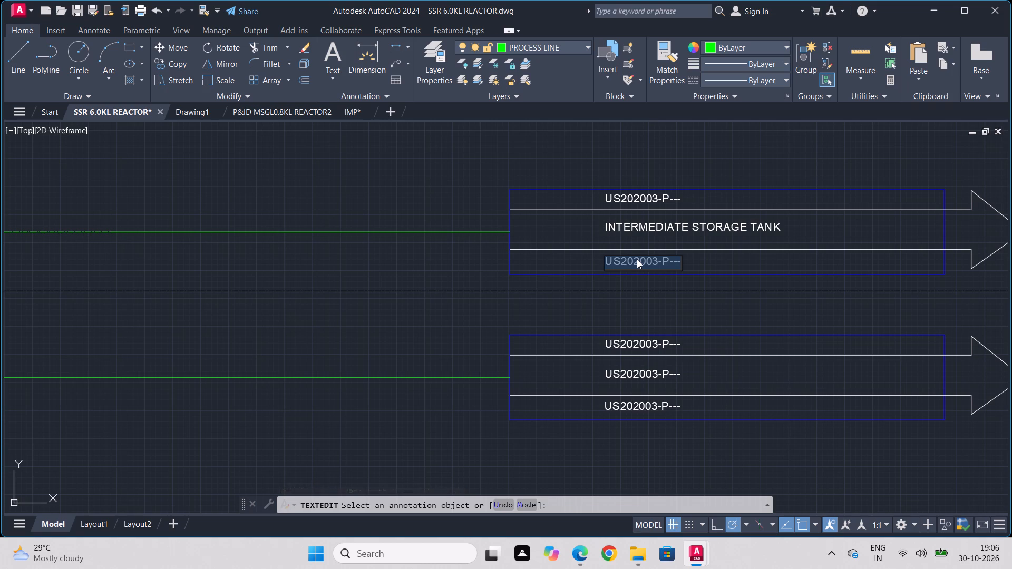
text(TO STORAGE)
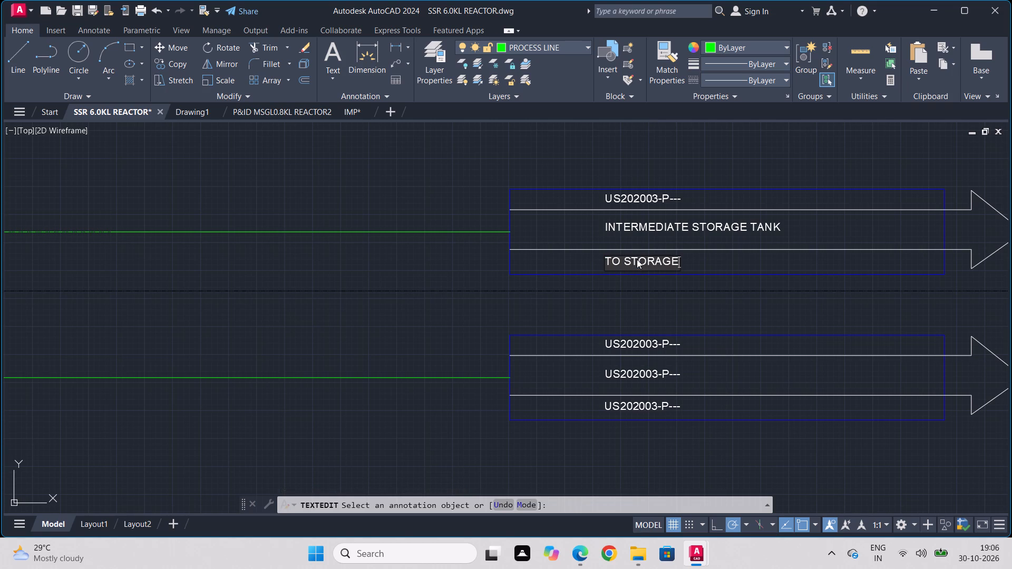
key(space)
text(BY)
key(space)
key(h)
key(BackSpace)
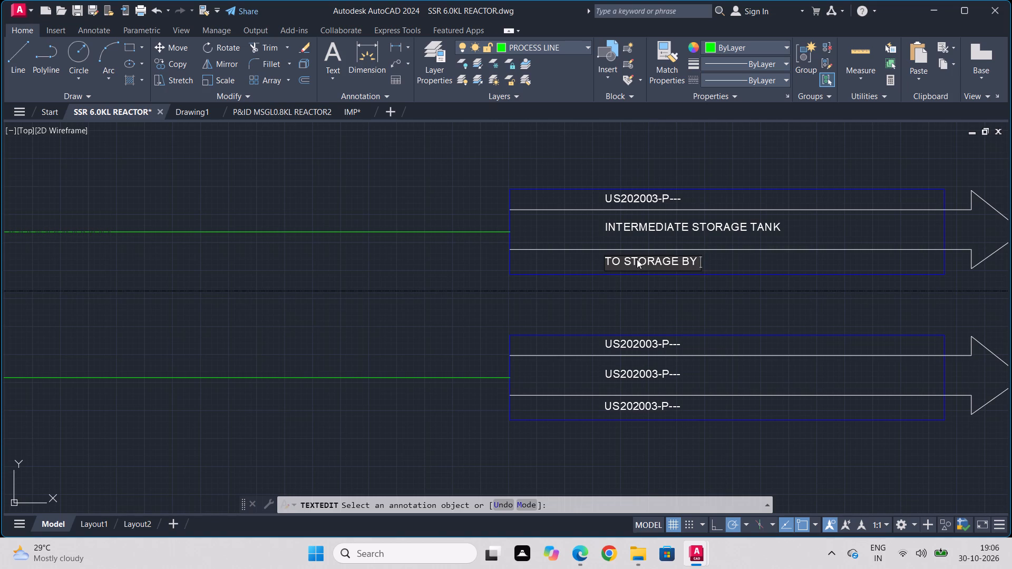
double_click(629, 370)
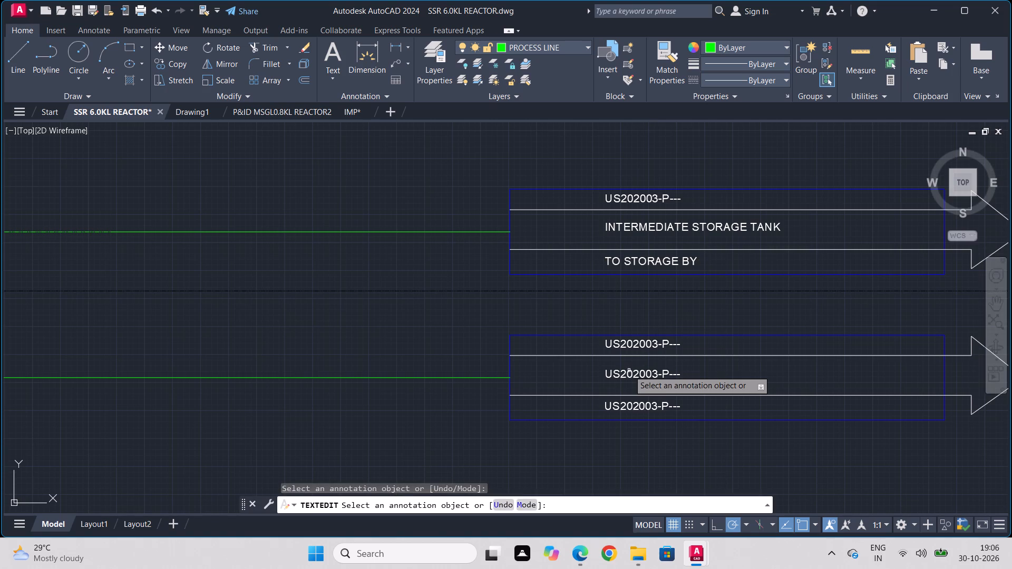
Replace the middle-row text of the lower outgoing arrow with PROCESS.
click(628, 370)
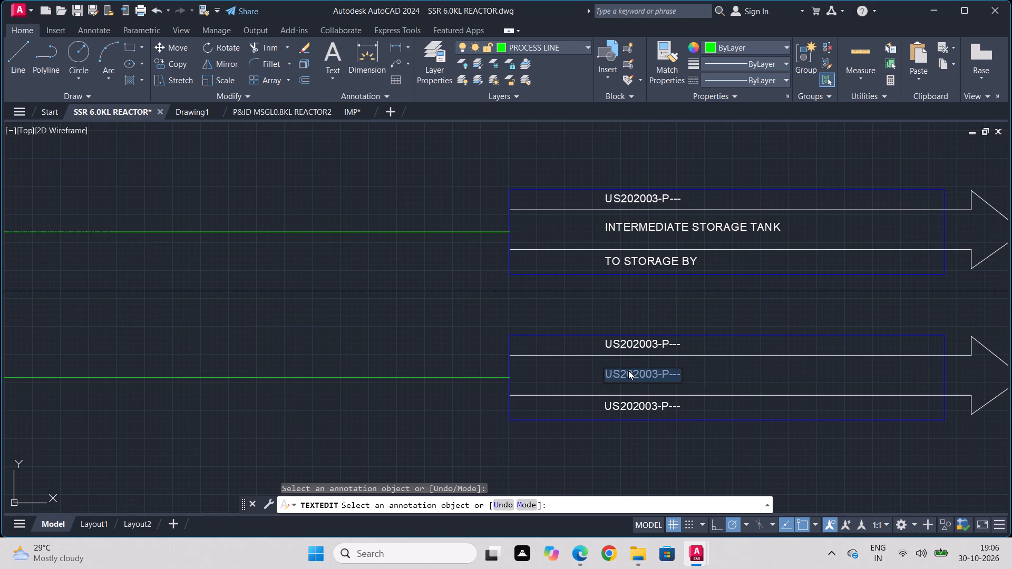
text(PROCESS)
key(Return)
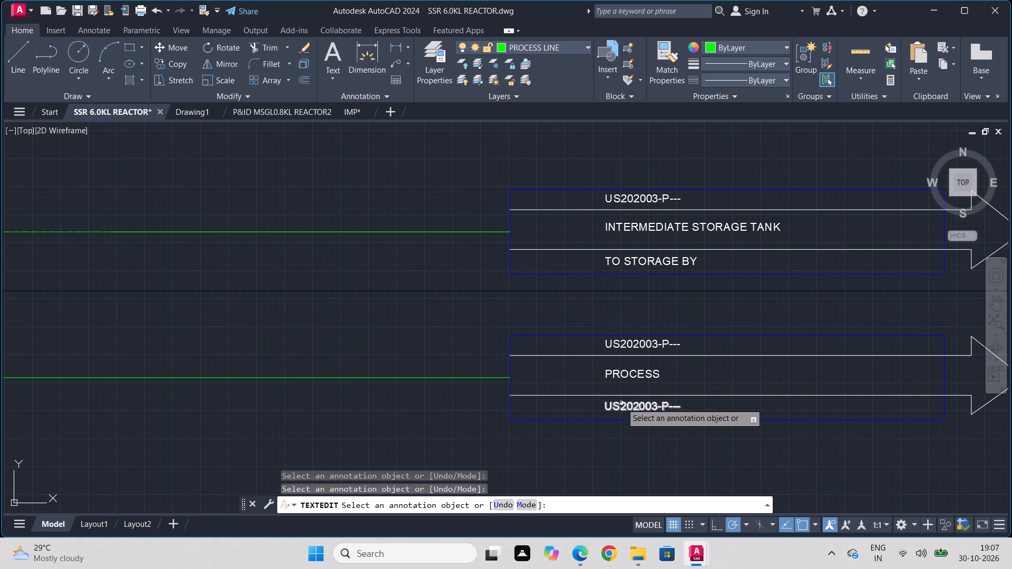
Replace the bottom-row text of the lower outgoing arrow with TO PROCESS /ETP and end the text editing.
click(621, 405)
text(TO PRO)
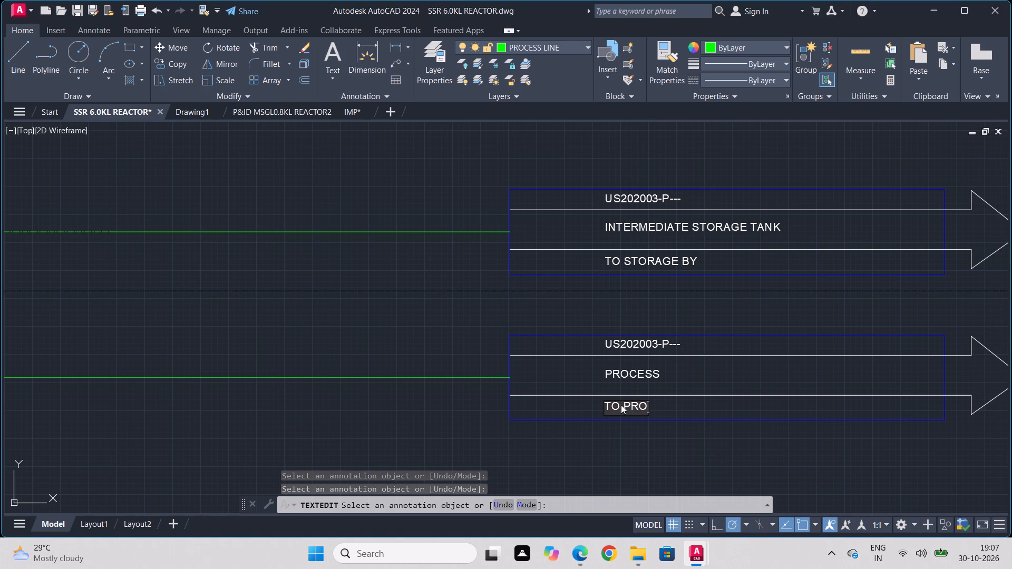
text(CESS /)
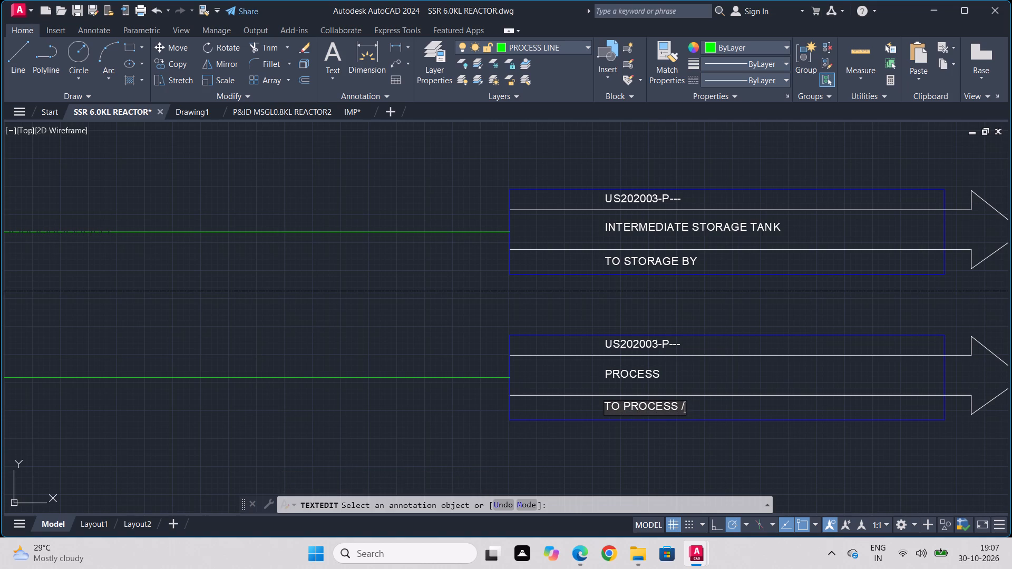
key(e)
text(TP)
key(shift+Return)
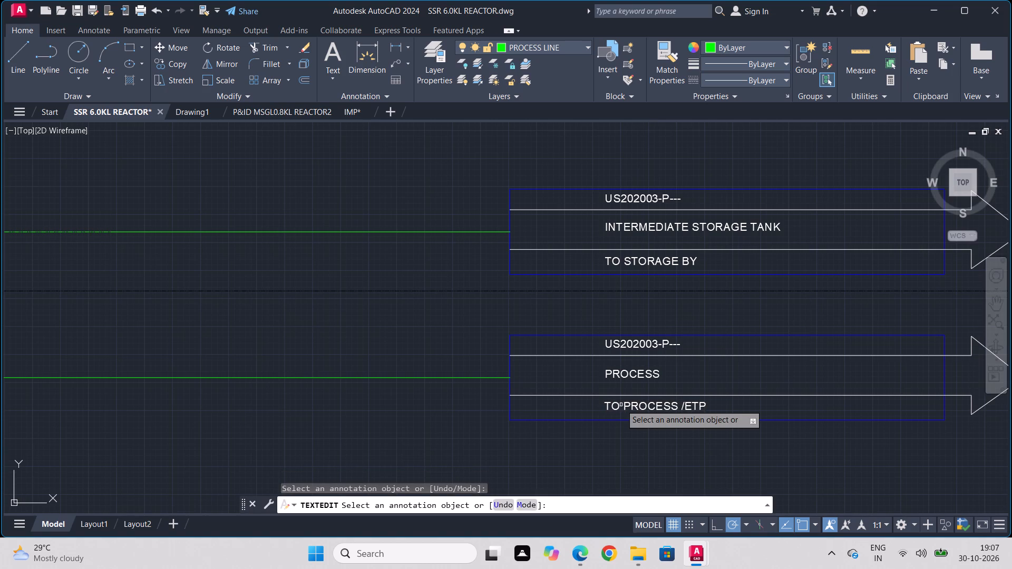
key(Escape)
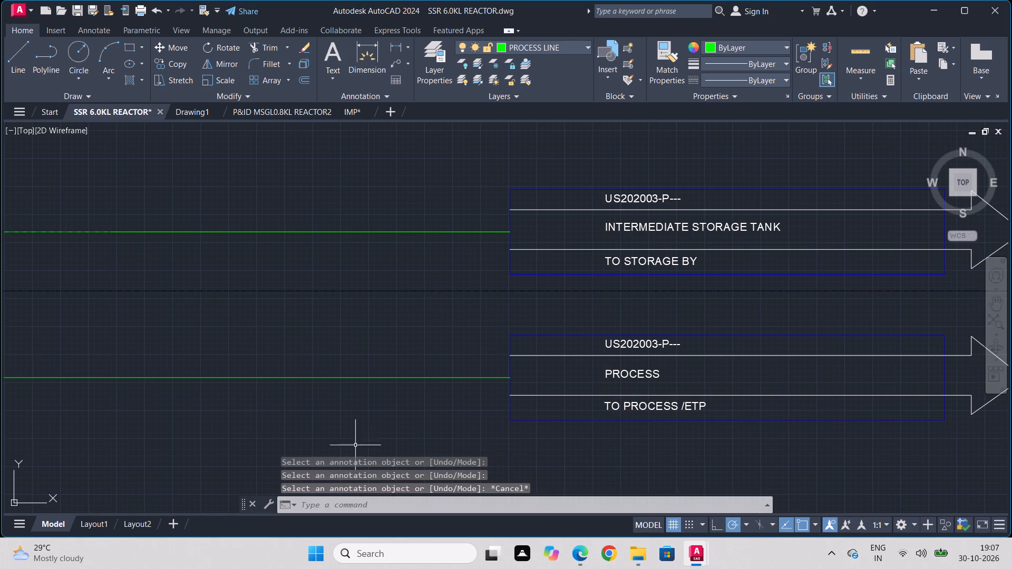
Examine the SSDR-13 vessel's bottom outlet, its nearby valve connections and the lines running to the two outgoing arrows.
scroll(338, 435, down, 1)
middle_drag(325, 427, 778, 353)
scroll(779, 353, down, 1)
middle_drag(442, 379, 480, 307)
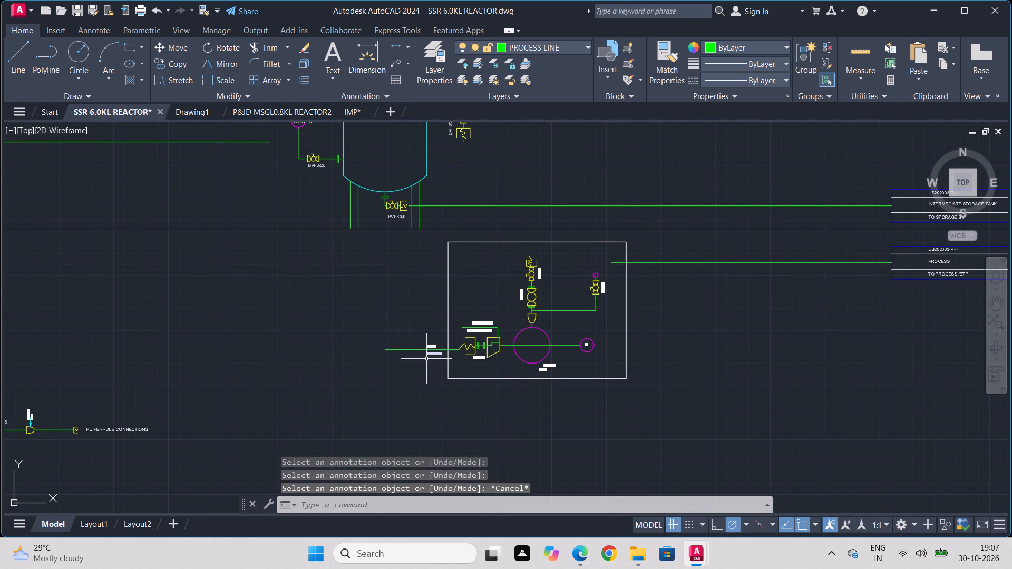
scroll(440, 154, up, 2)
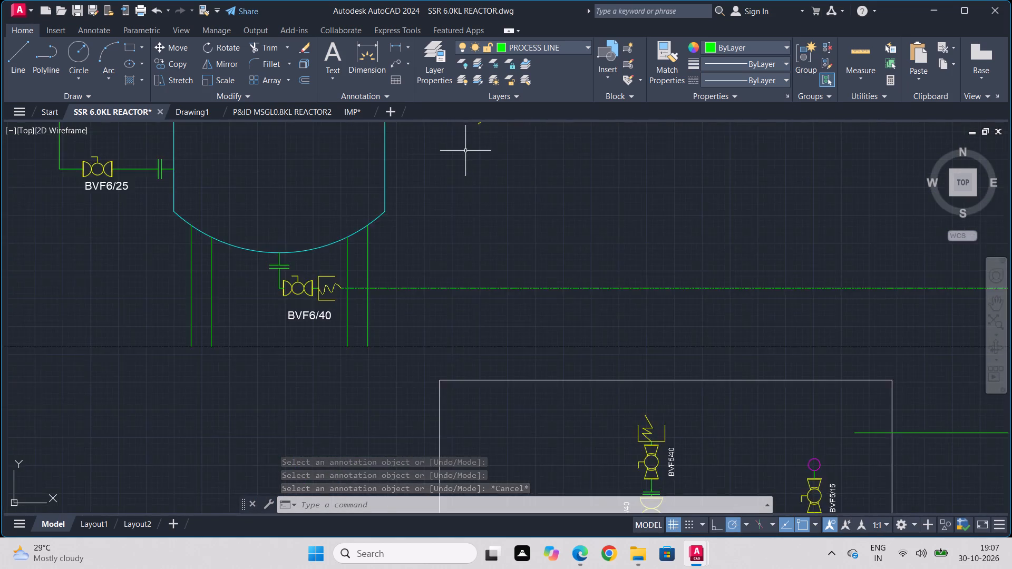
middle_drag(459, 172, 422, 313)
scroll(440, 254, up, 1)
scroll(724, 366, down, 1)
middle_drag(698, 299, 610, 203)
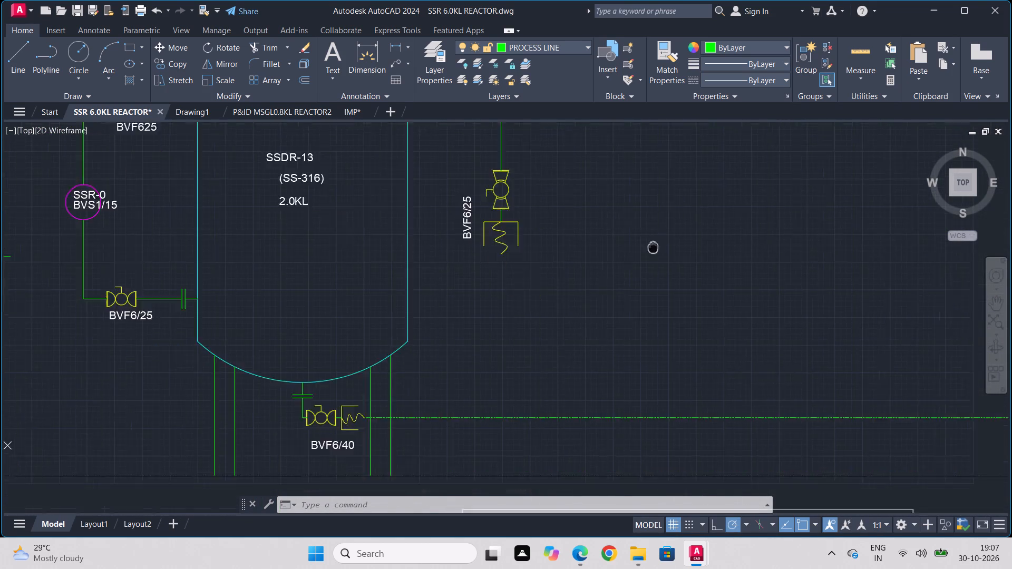
middle_drag(610, 203, 546, 162)
scroll(546, 162, down, 1)
middle_drag(1004, 483, 443, 409)
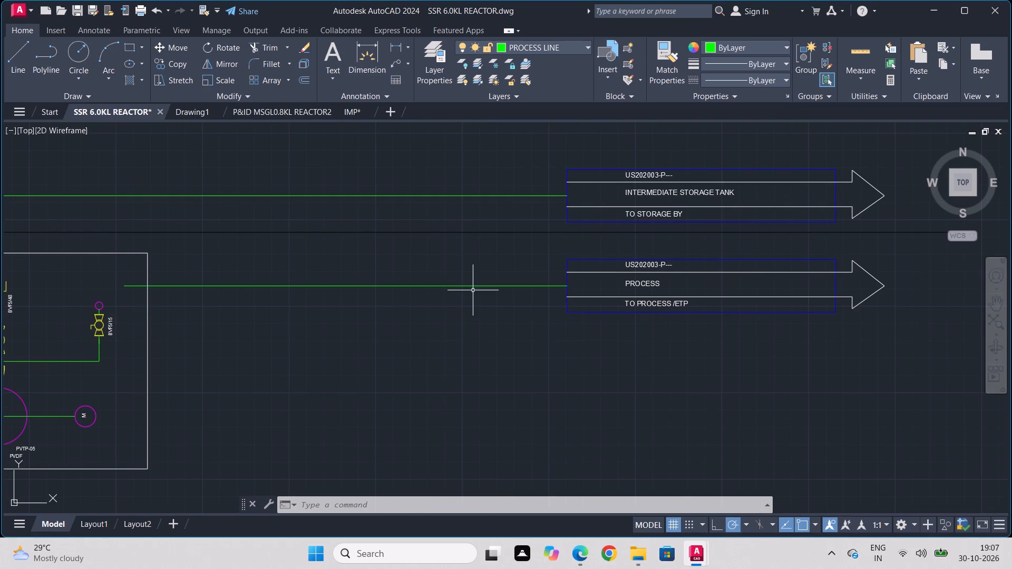
Draw a vertical line crossing both green process lines a short distance before the two outgoing arrows.
key(l)
key(Return)
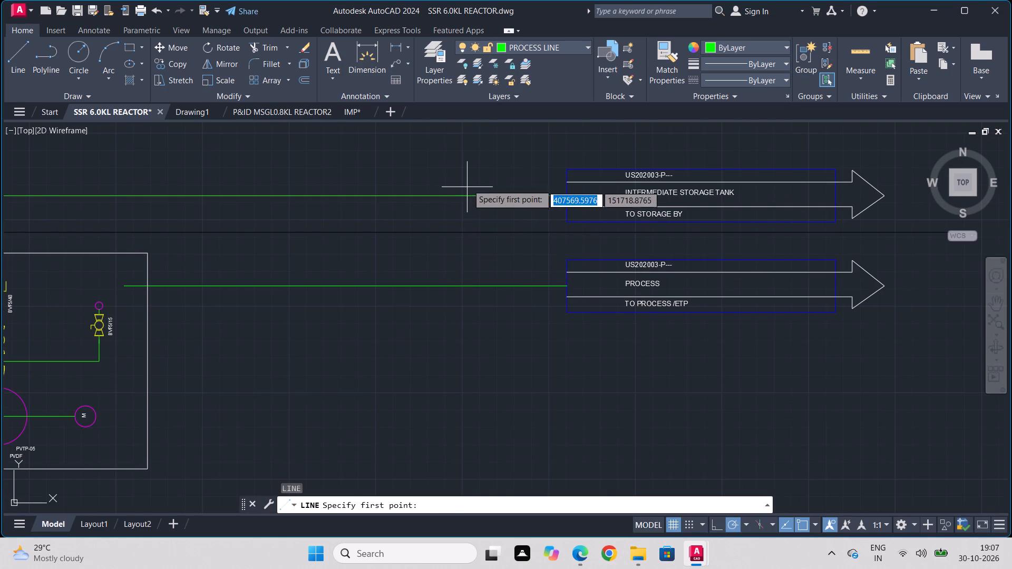
click(471, 178)
click(470, 347)
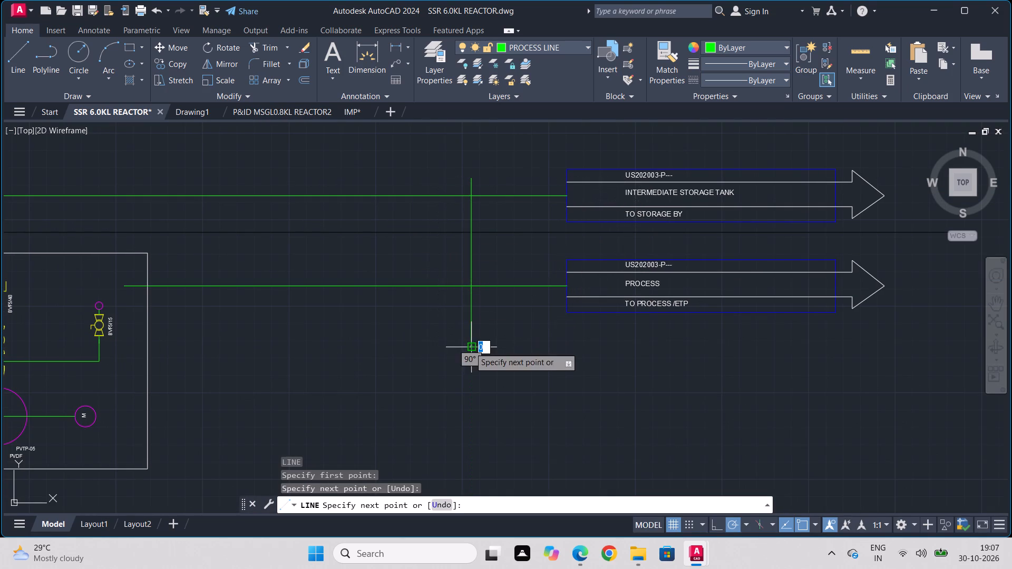
key(Escape)
Copy the yellow bracket-and-coil hose symbol from under the BVF6/25 valve beside SSDR-13 to just below the lower process line, near the vertical line.
middle_drag(86, 279, 393, 378)
scroll(86, 279, down, 1)
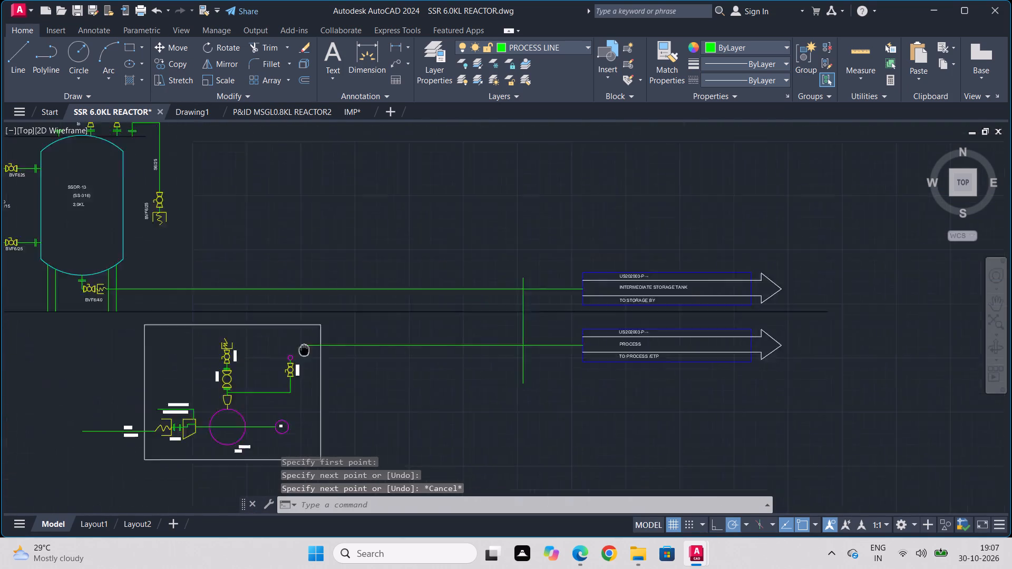
middle_drag(393, 378, 607, 445)
scroll(429, 323, up, 2)
scroll(575, 320, up, 1)
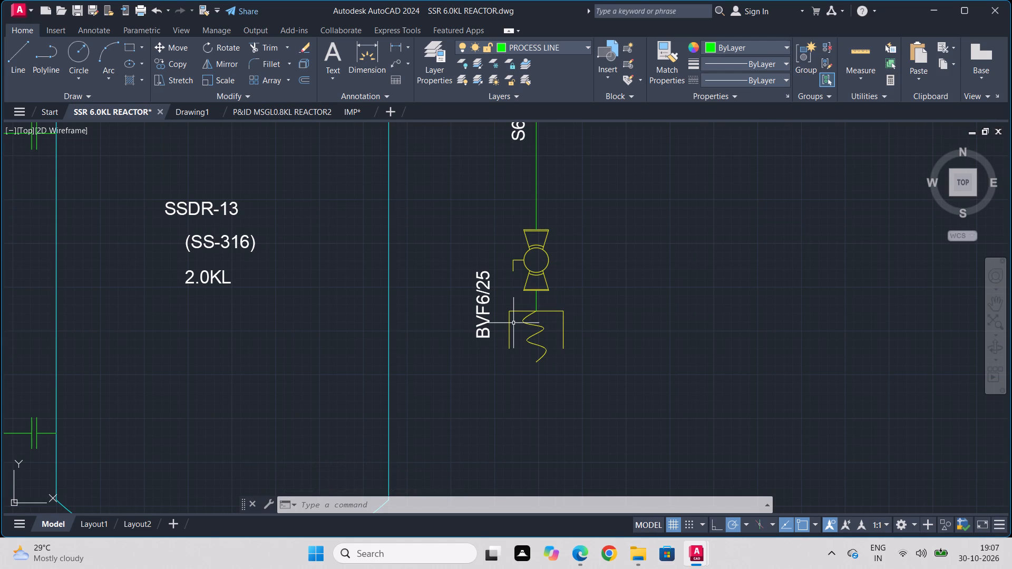
scroll(572, 310, up, 1)
drag(568, 304, 573, 299)
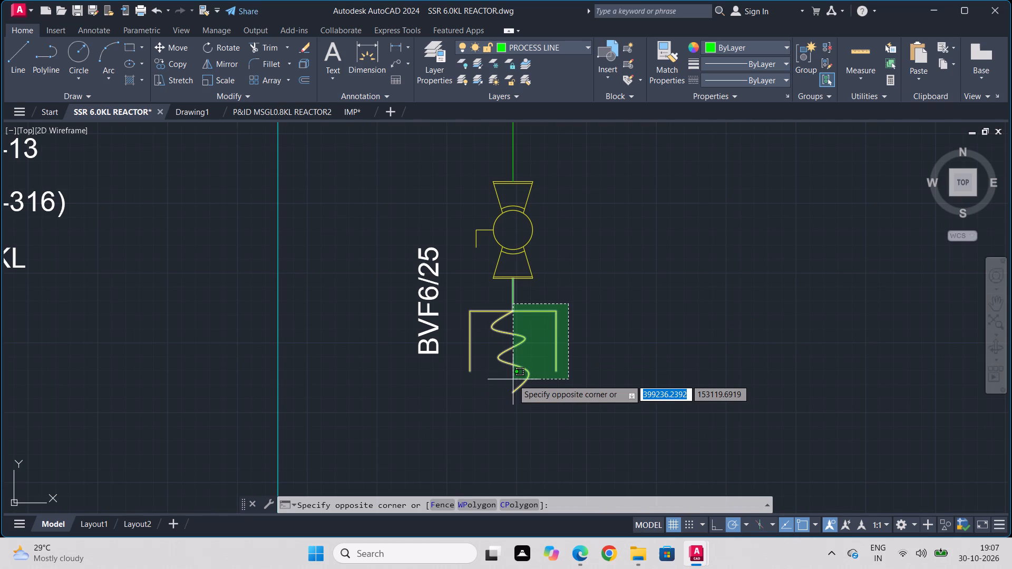
click(536, 367)
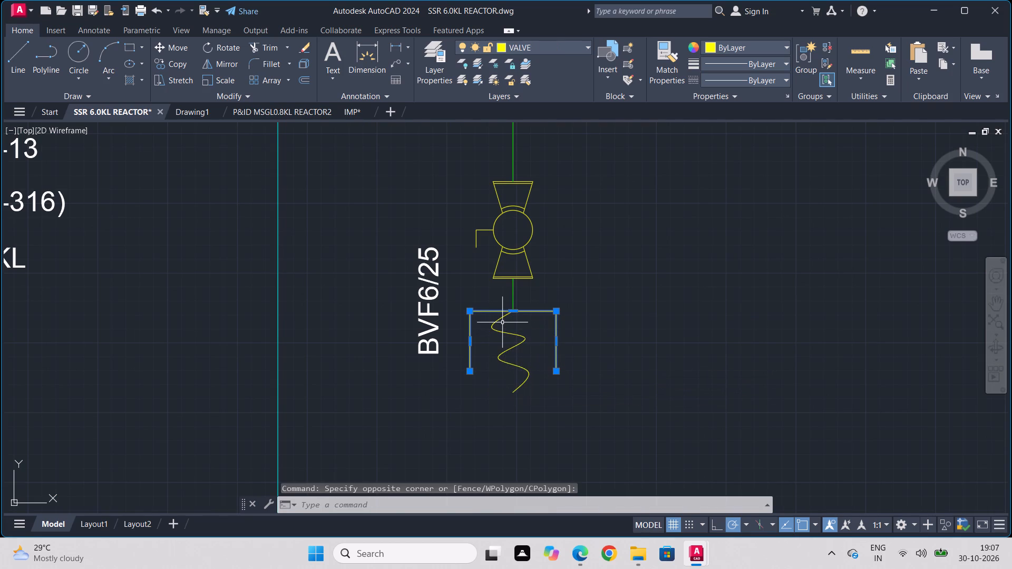
click(501, 320)
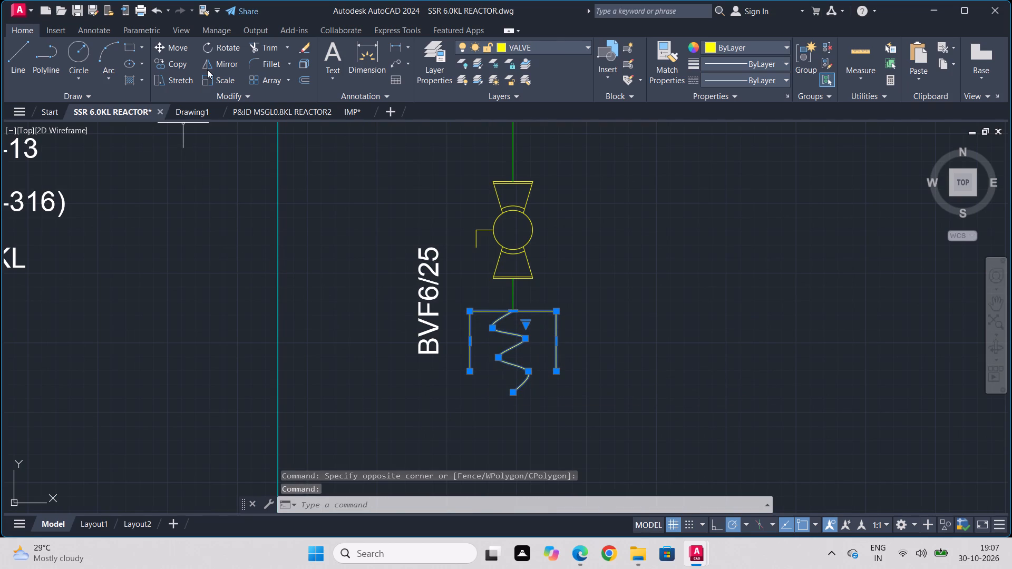
click(176, 59)
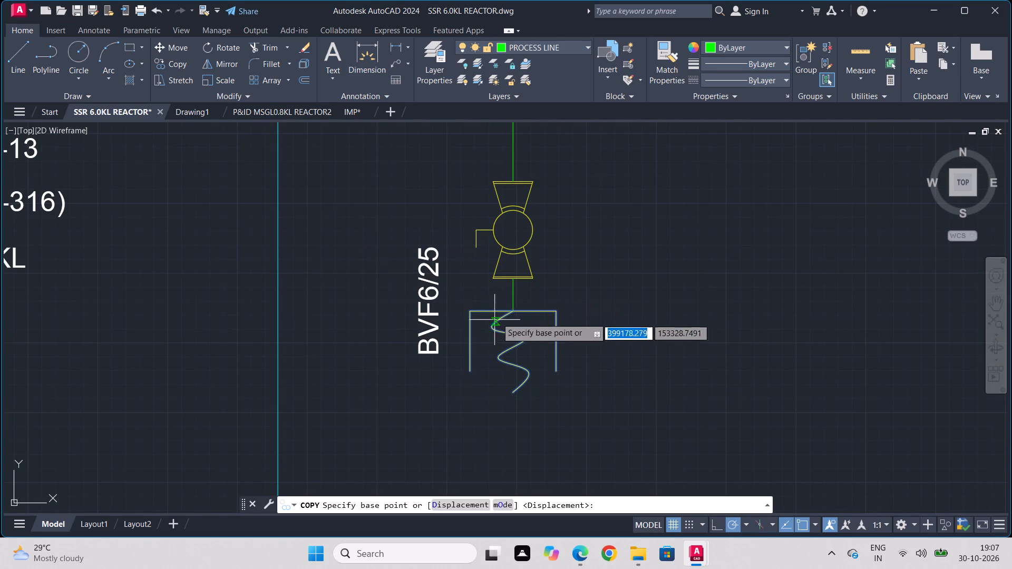
click(514, 310)
scroll(878, 420, down, 1)
middle_drag(878, 420, 372, 242)
middle_drag(607, 435, 490, 240)
scroll(490, 240, down, 2)
middle_drag(838, 440, 304, 328)
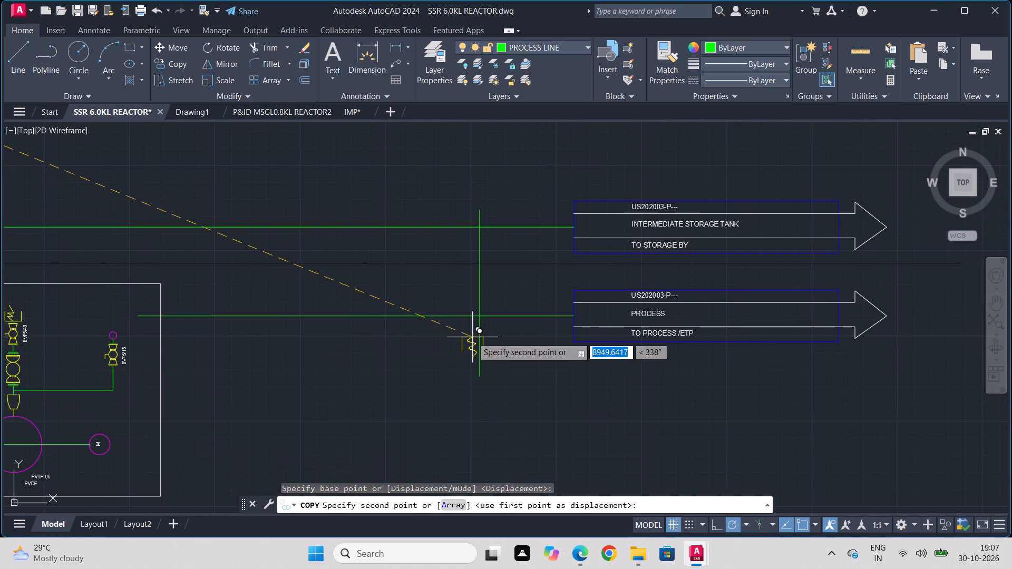
scroll(472, 337, up, 1)
click(386, 355)
key(Escape)
Rotate the copied hose symbol a quarter turn clockwise about the midpoint of its closed side so its open side faces left.
click(386, 355)
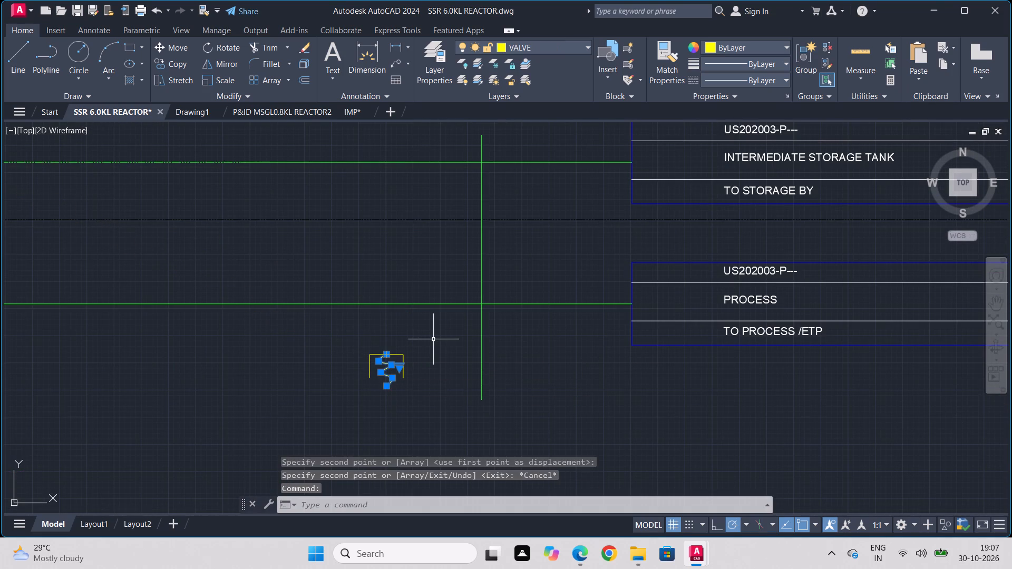
key(Escape)
click(414, 340)
click(314, 403)
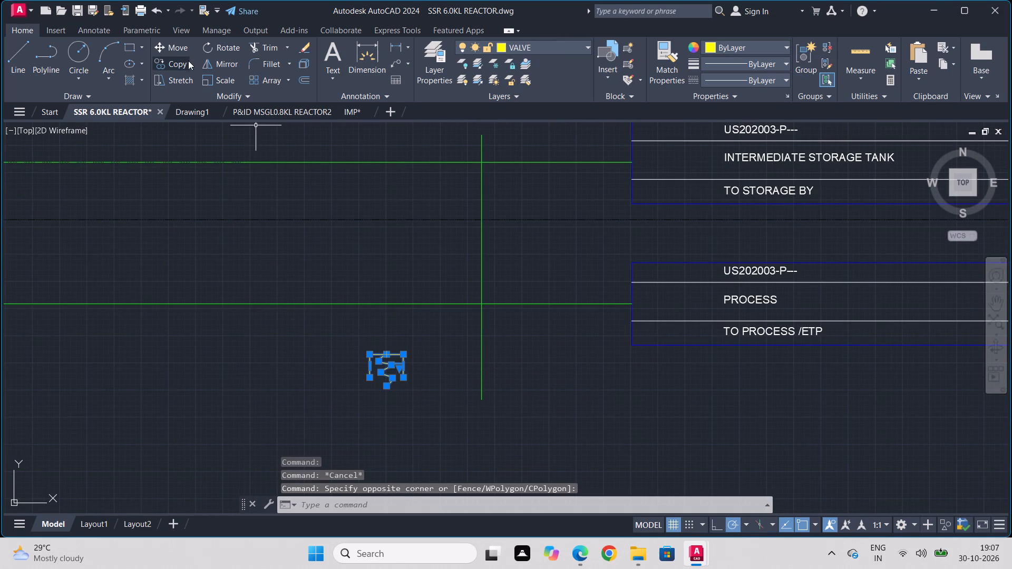
click(211, 51)
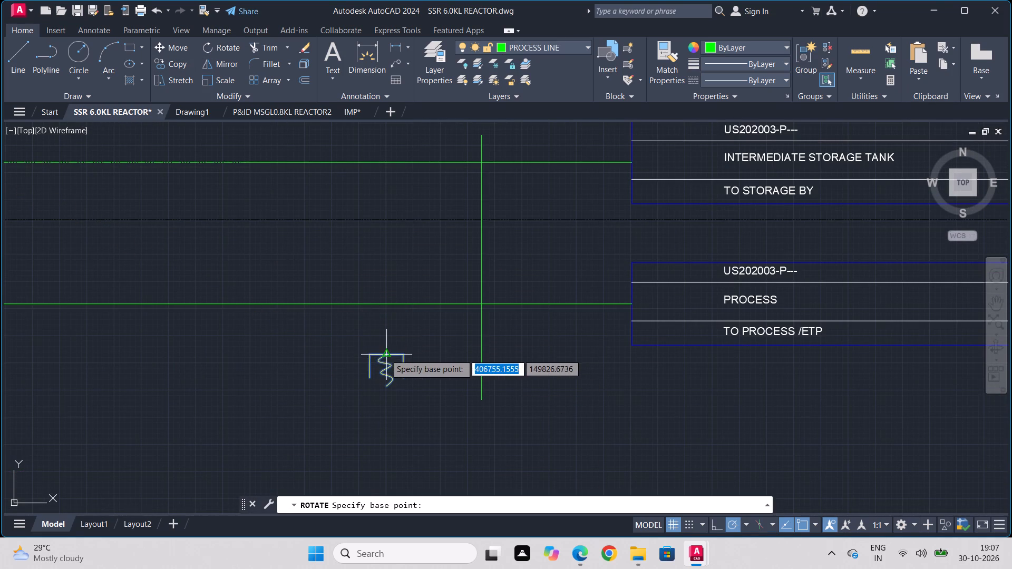
click(385, 354)
click(381, 427)
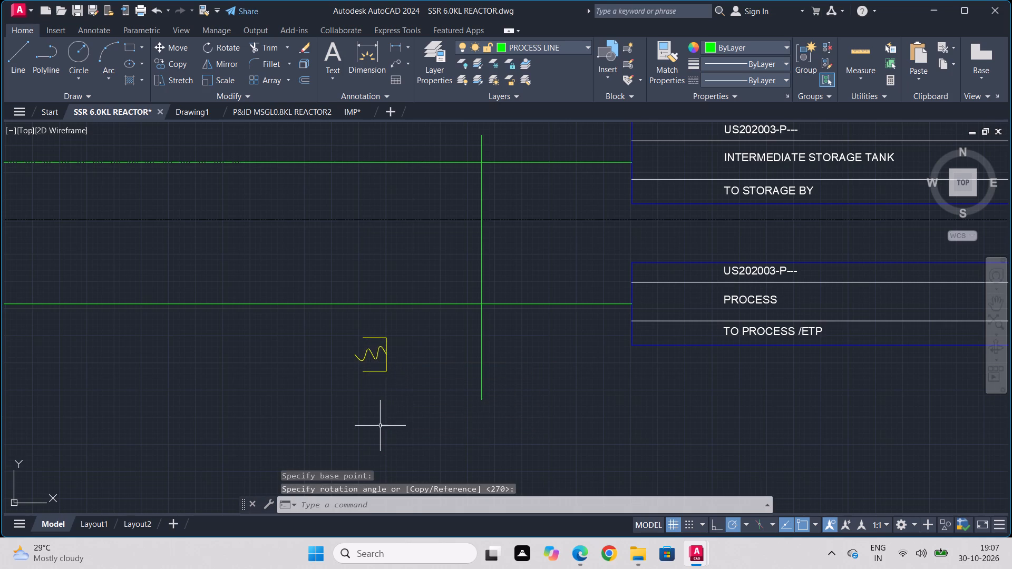
Copy the rotated hose symbol by its closed side's midpoint to where the vertical line crosses the lower and upper process lines.
click(405, 328)
click(302, 396)
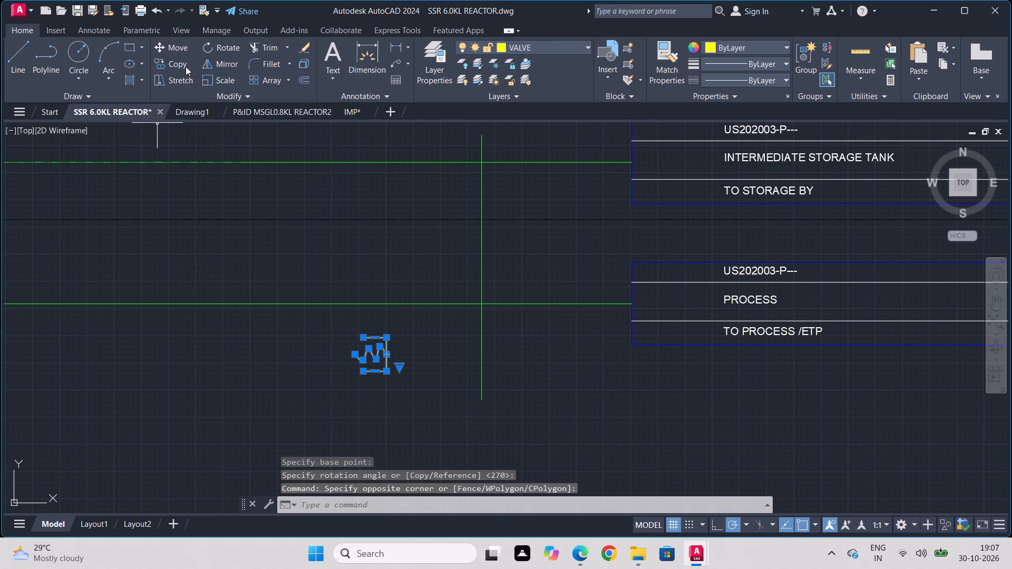
click(185, 63)
click(385, 355)
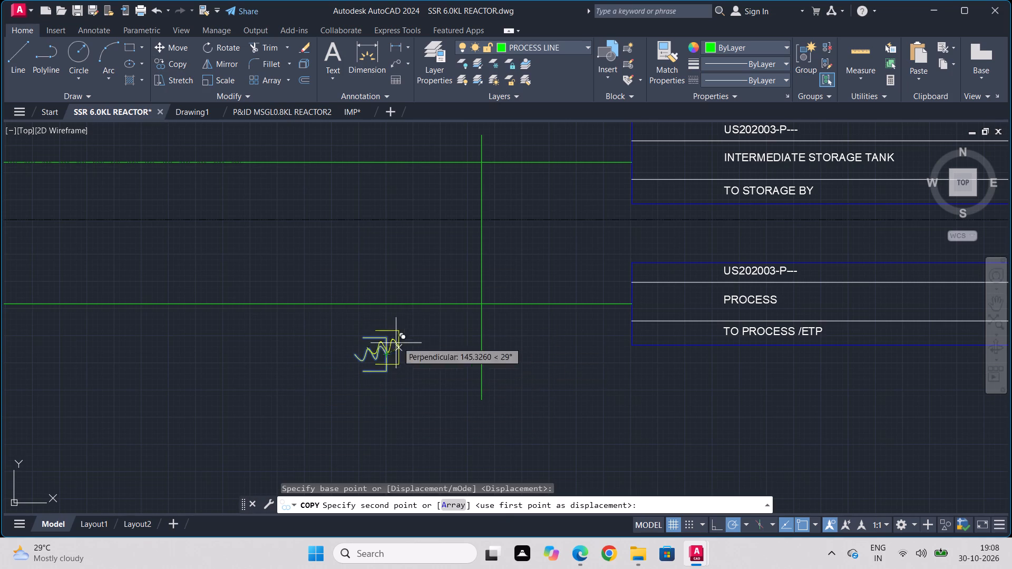
click(480, 303)
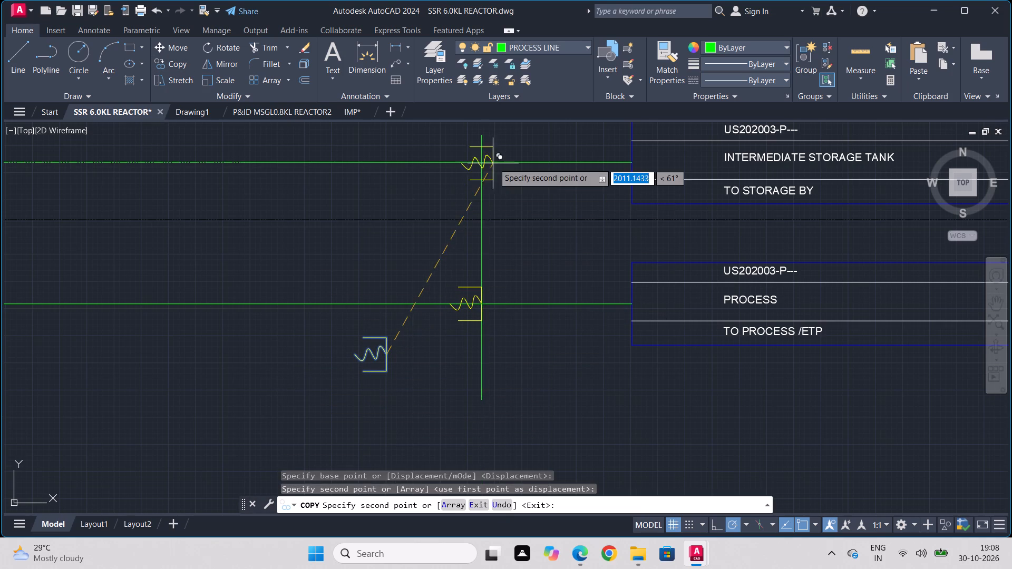
click(485, 161)
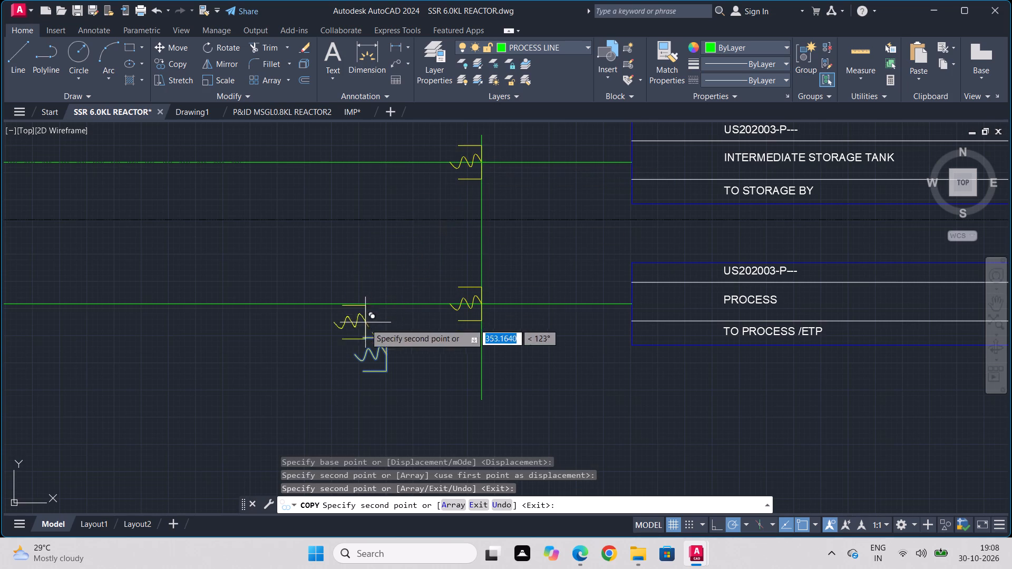
key(Escape)
Trim away the whole vertical helper line and remove the spare hose symbol below the lower process line.
text(TR)
key(Return)
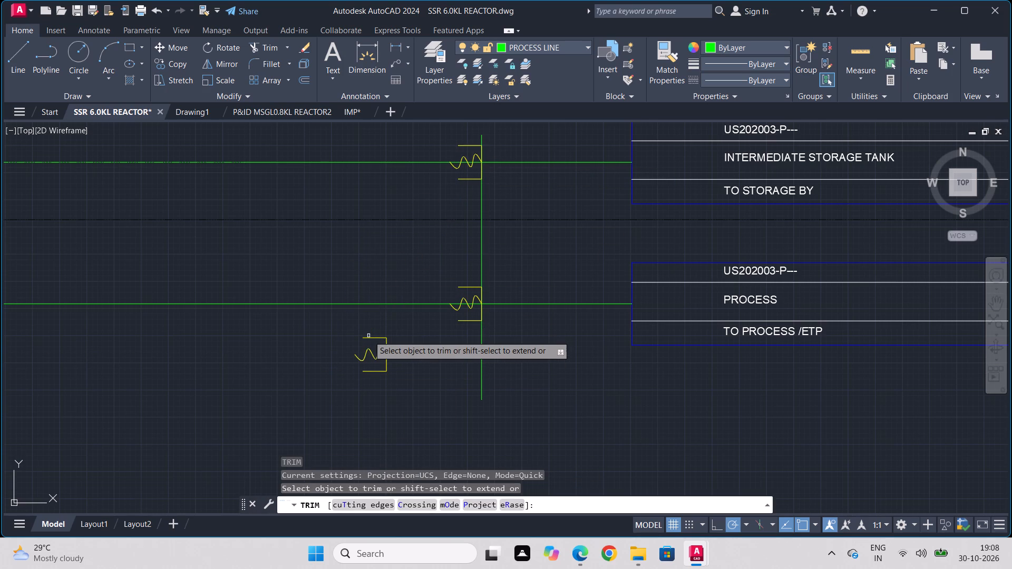
click(481, 191)
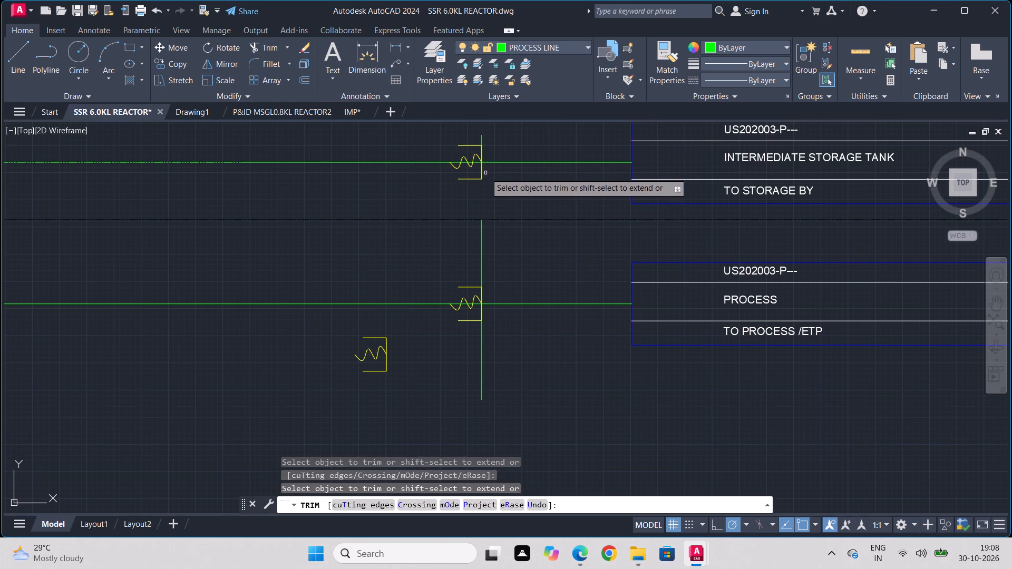
click(481, 139)
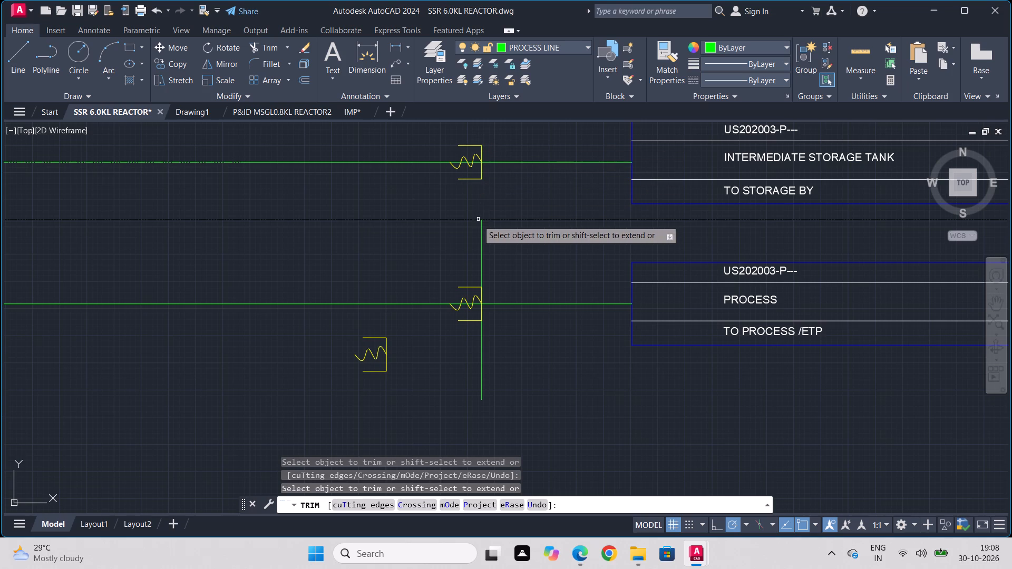
drag(484, 228, 469, 252)
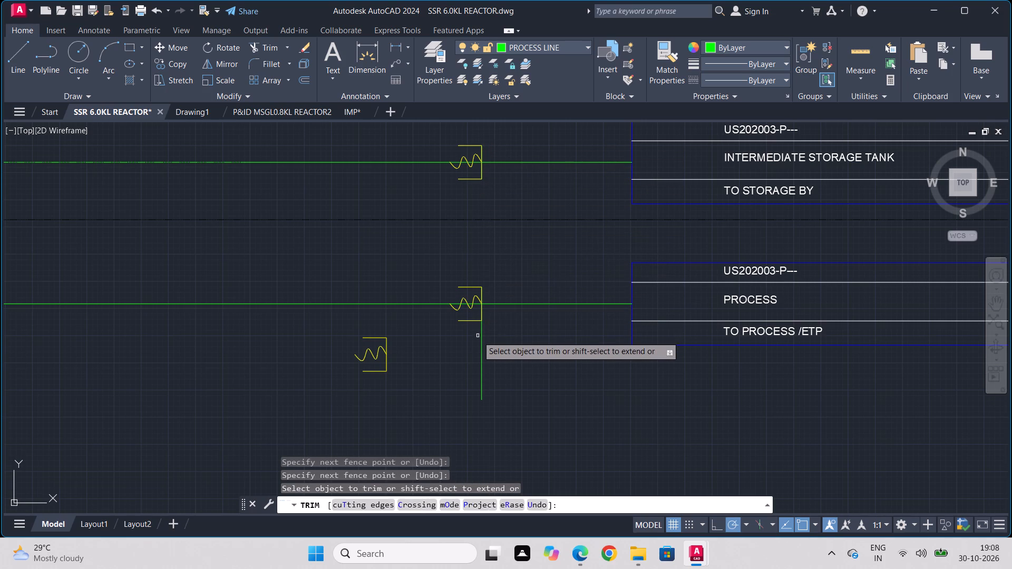
click(484, 337)
drag(472, 345, 444, 365)
drag(370, 319, 381, 364)
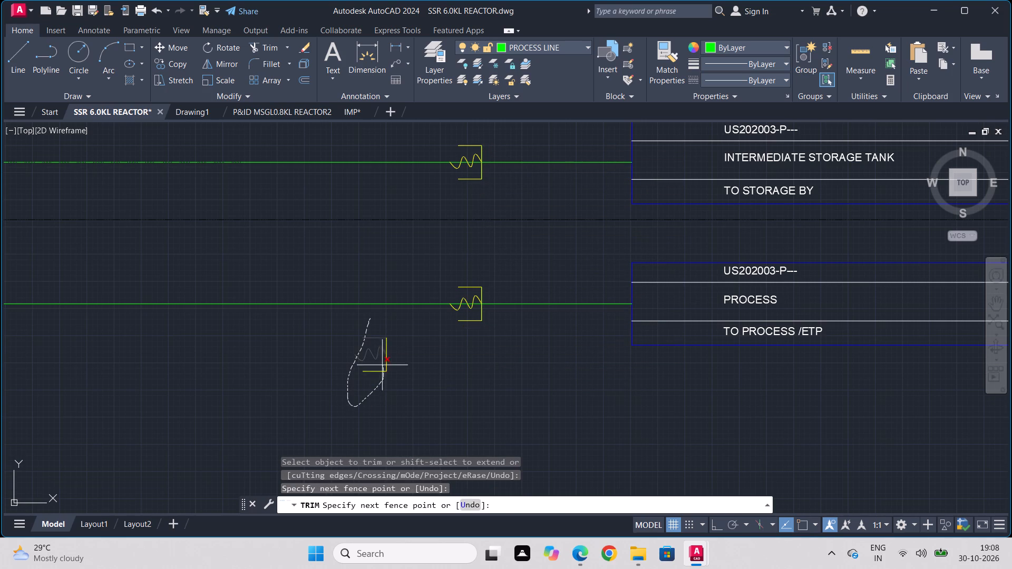
drag(381, 364, 378, 372)
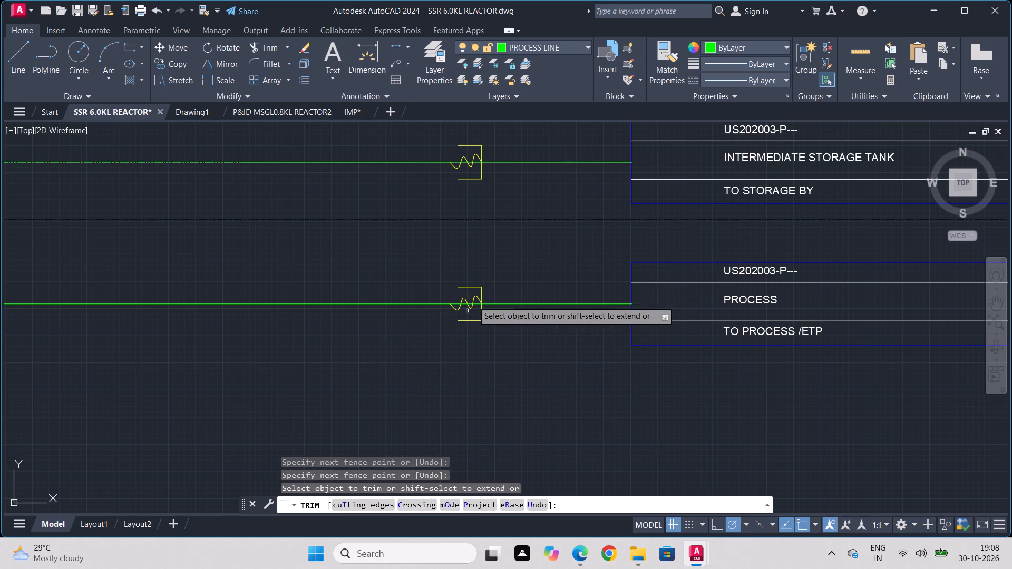
Trim the green process line segments running through the coil of the lower hose symbol.
scroll(475, 292, up, 3)
click(463, 334)
click(458, 358)
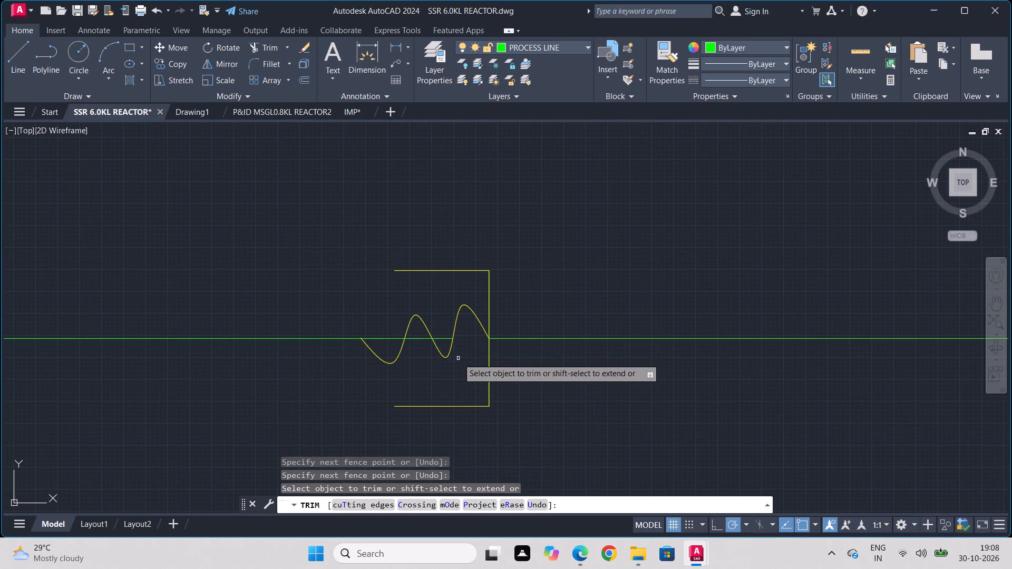
drag(445, 337, 445, 326)
click(423, 343)
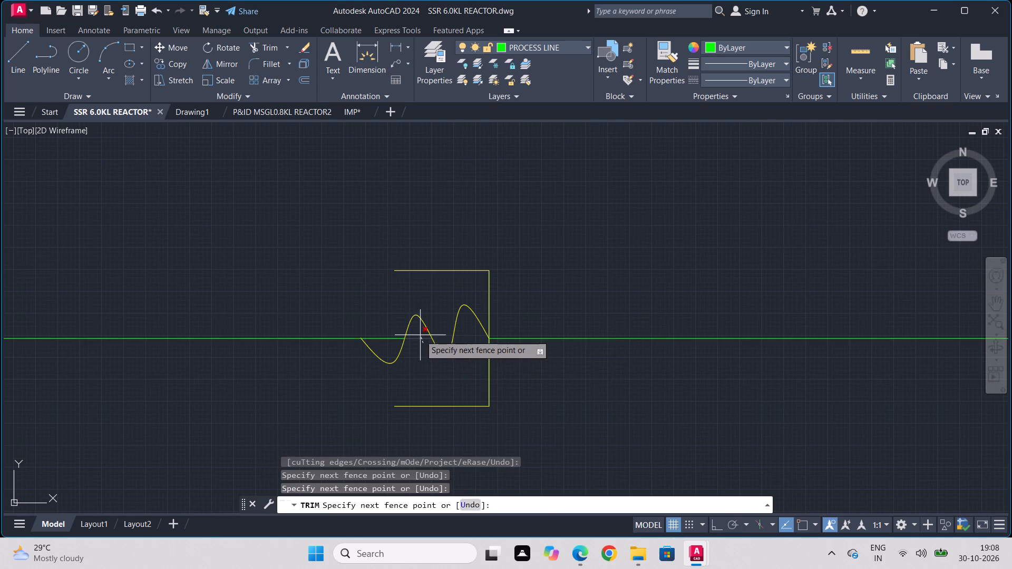
click(420, 335)
drag(387, 343, 387, 299)
scroll(346, 272, down, 4)
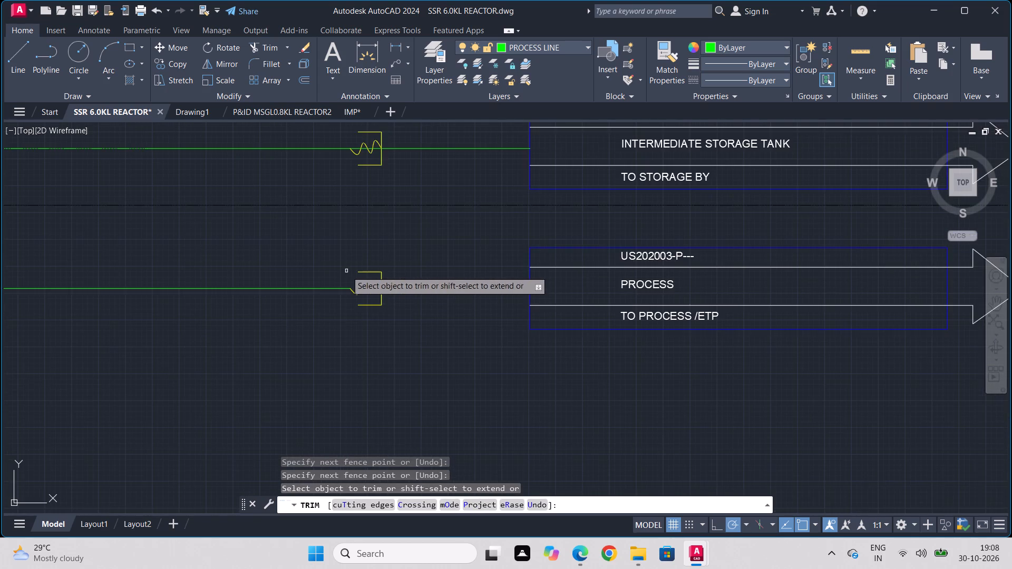
Trim the green process line segments running through the coil of the upper hose symbol.
middle_drag(346, 271, 354, 296)
scroll(354, 296, down, 1)
scroll(385, 227, up, 1)
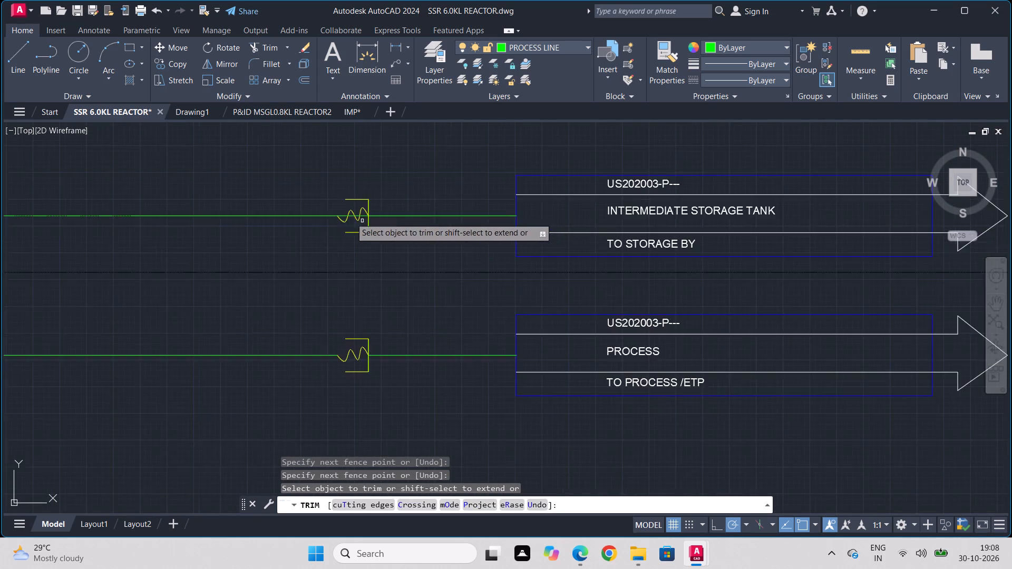
scroll(344, 217, up, 2)
middle_drag(369, 229, 391, 317)
scroll(436, 343, up, 2)
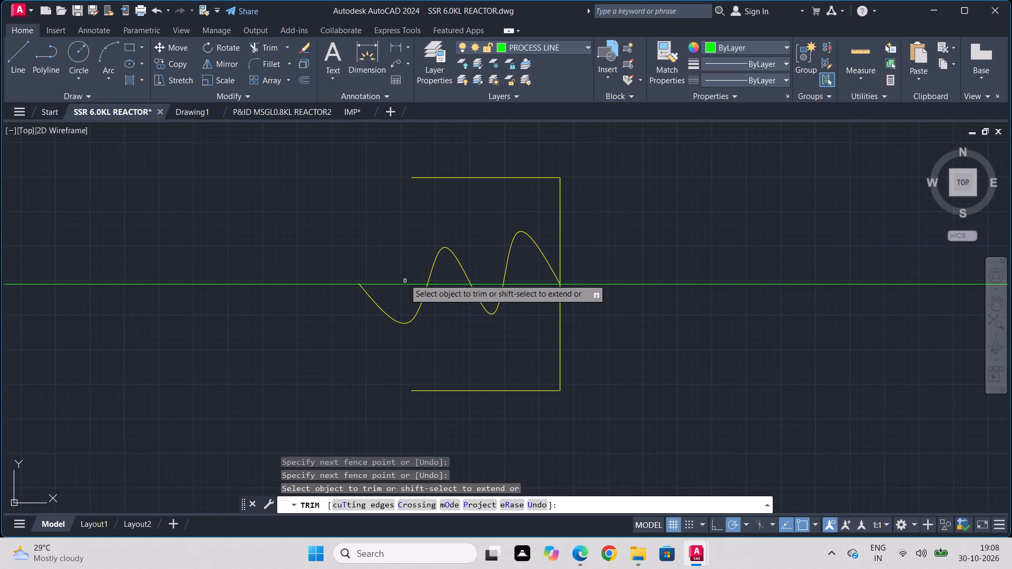
drag(398, 255, 391, 294)
drag(450, 272, 444, 321)
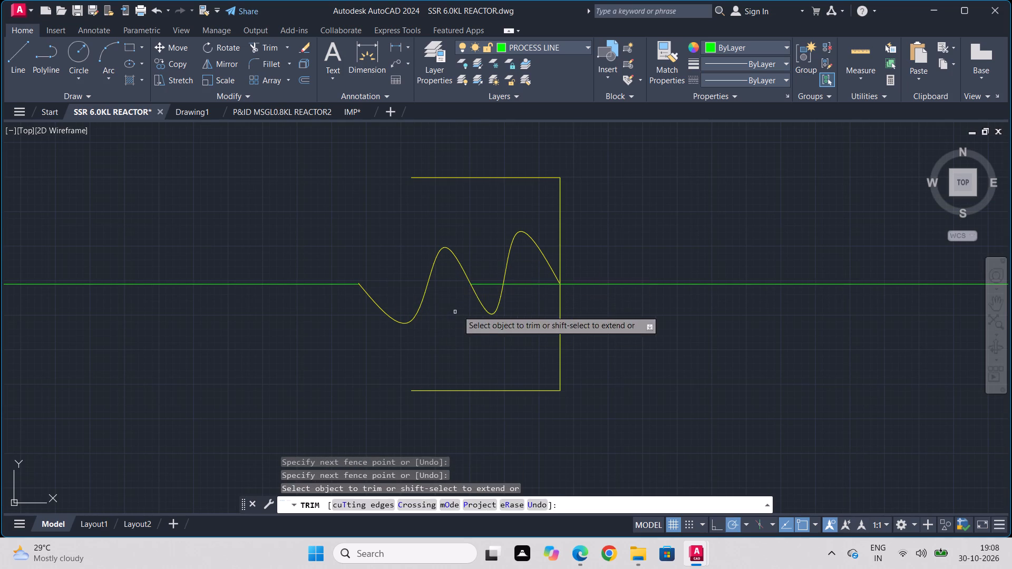
drag(490, 256, 485, 293)
drag(530, 275, 530, 298)
key(Escape)
Change the linetype of both process line sections feeding the open sides of the hose symbols to the dashed ACAD linetype.
scroll(271, 350, down, 1)
middle_drag(273, 349, 424, 302)
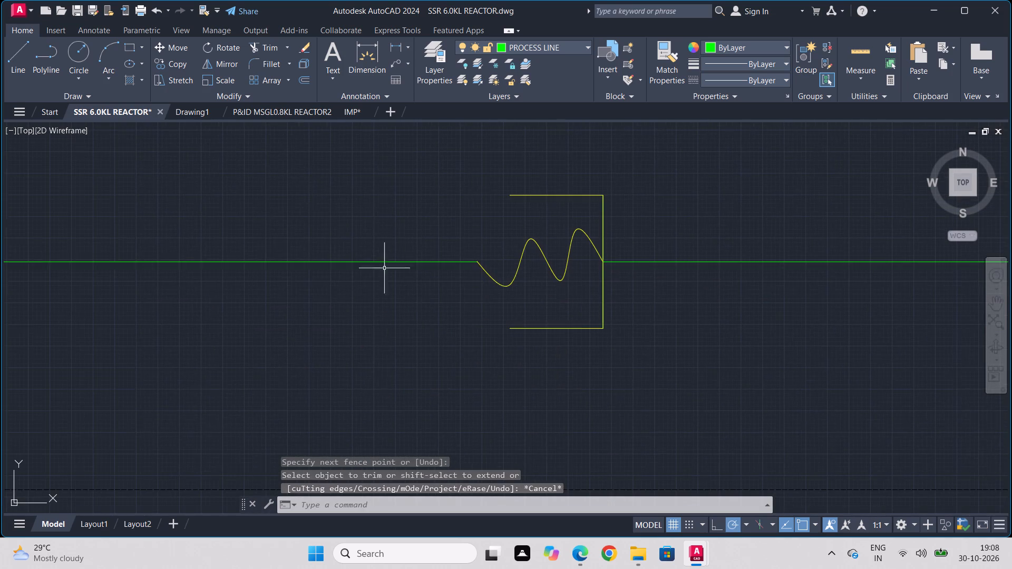
drag(377, 232, 367, 246)
click(328, 277)
scroll(404, 359, down, 2)
middle_drag(403, 362, 470, 226)
drag(403, 371, 386, 417)
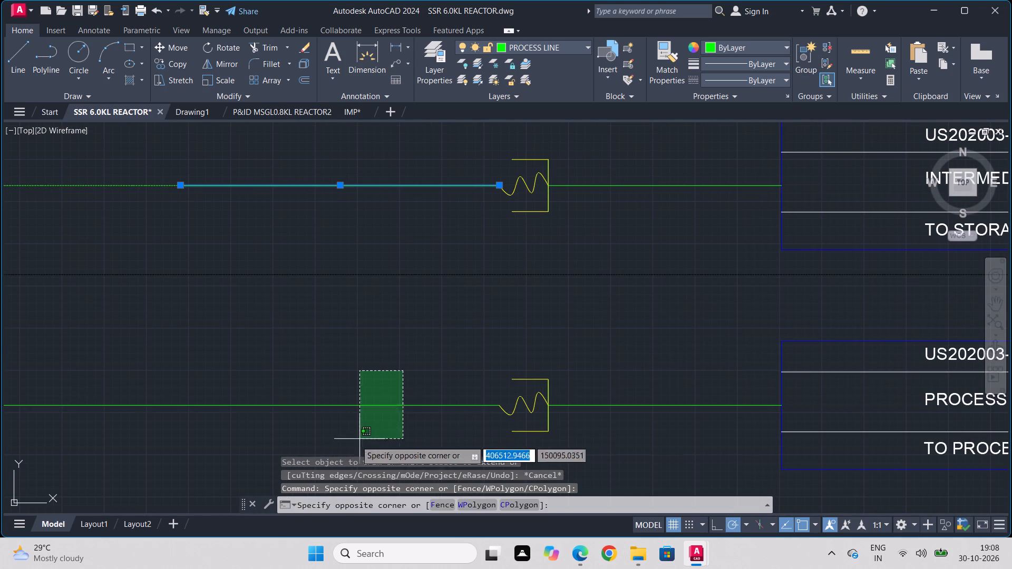
click(354, 442)
click(785, 80)
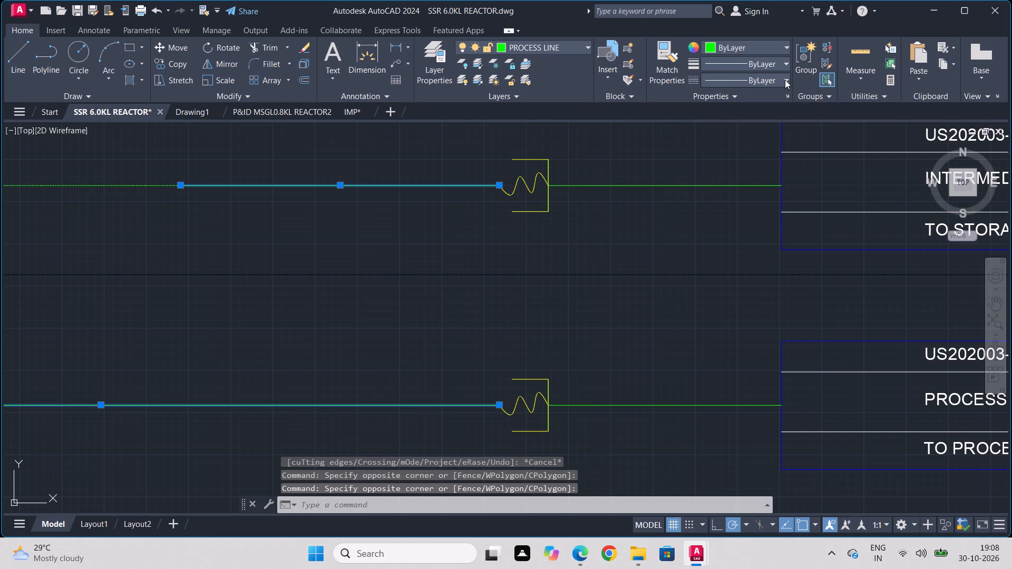
click(741, 127)
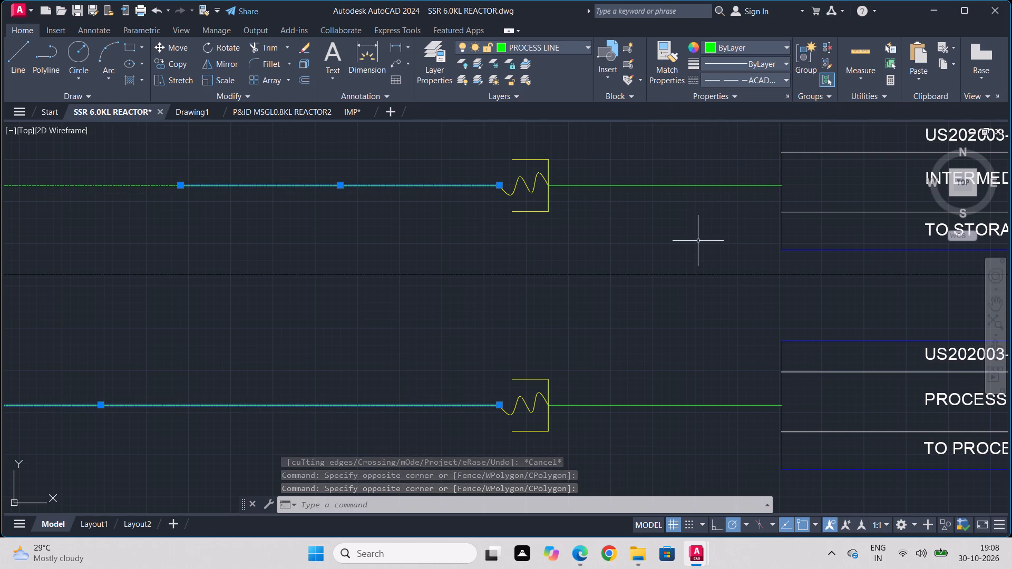
key(Escape)
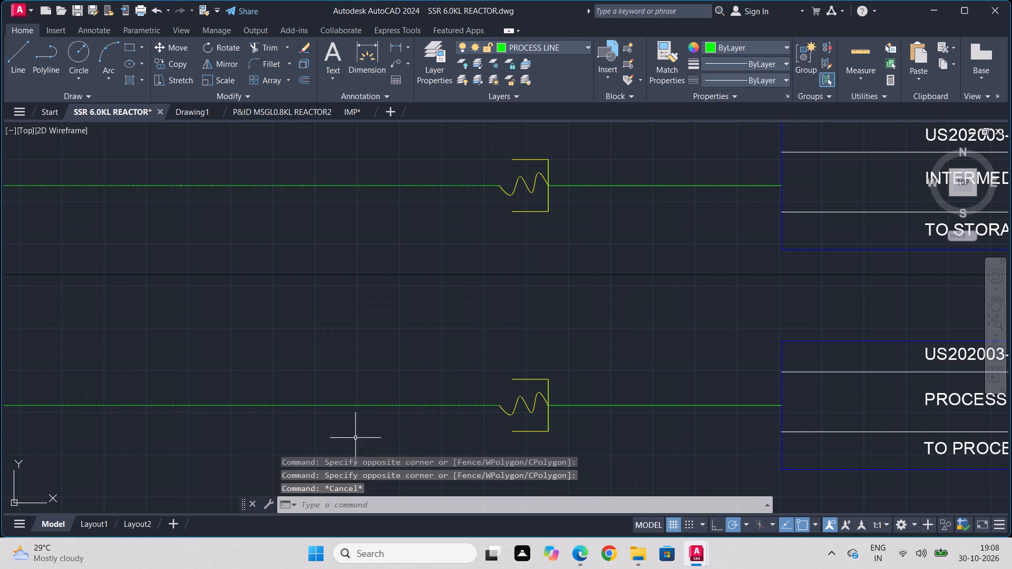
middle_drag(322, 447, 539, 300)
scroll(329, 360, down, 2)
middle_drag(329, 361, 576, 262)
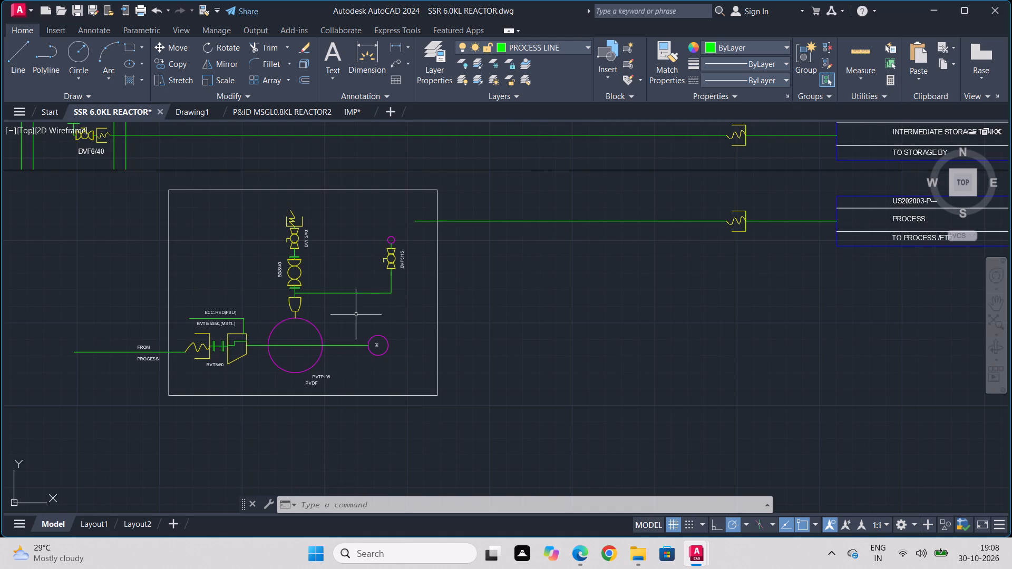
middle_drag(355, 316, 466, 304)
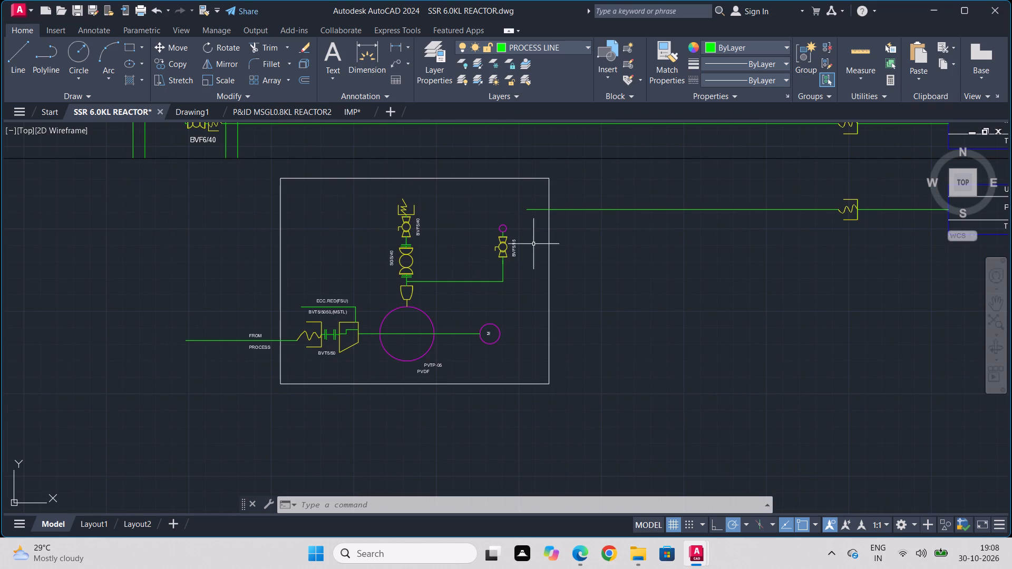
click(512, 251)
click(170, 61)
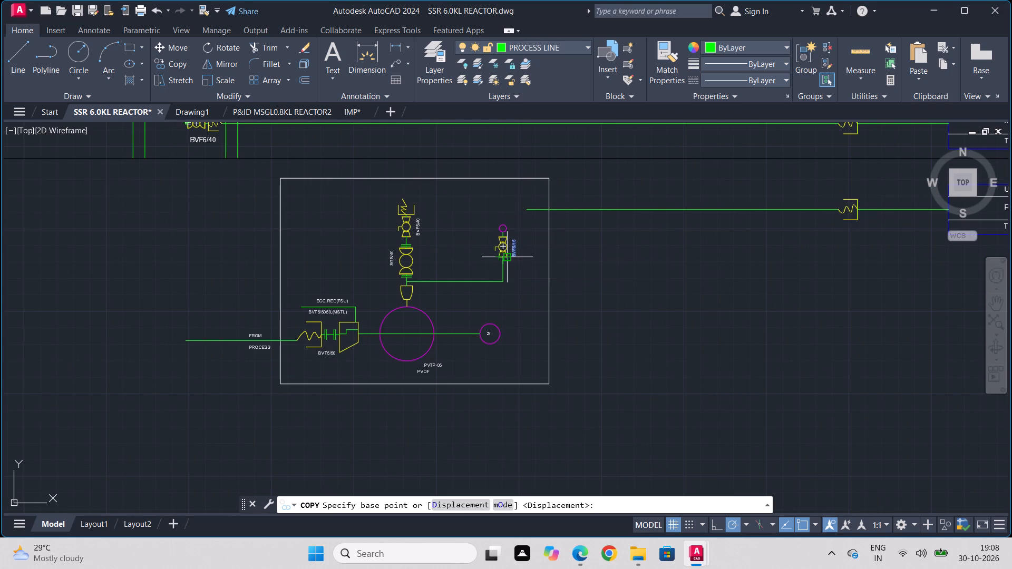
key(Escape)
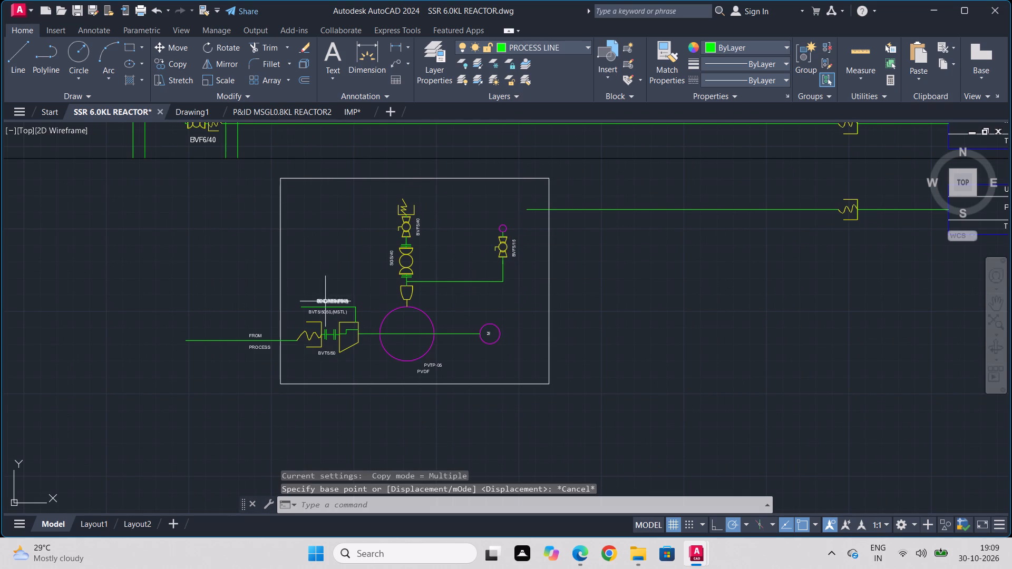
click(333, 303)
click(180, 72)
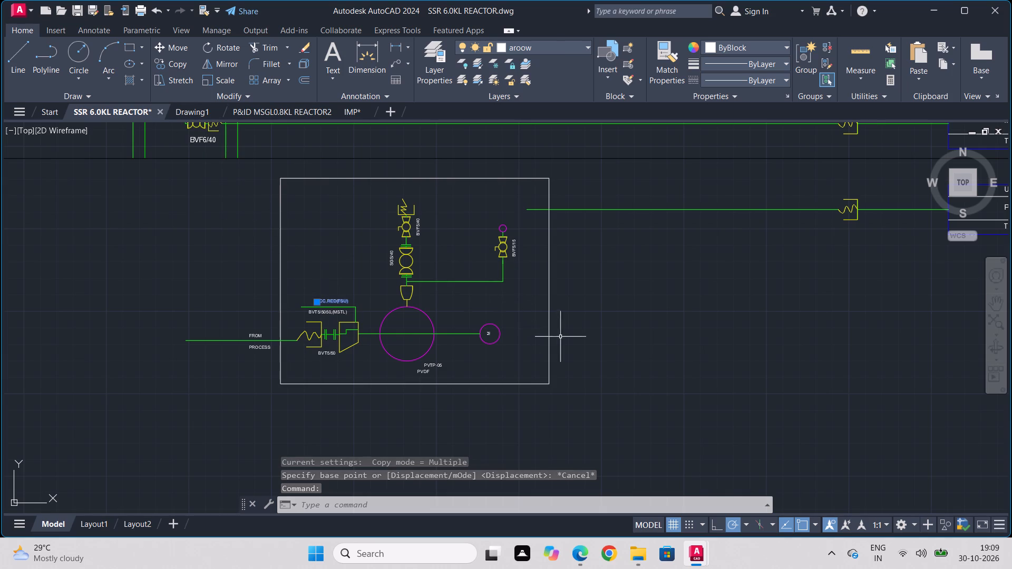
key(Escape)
Copy the upper arrow's US202003-P--- text to just above each process line, between the hose symbols and the outgoing arrows.
scroll(818, 409, down, 1)
middle_drag(631, 376, 226, 374)
scroll(574, 230, up, 2)
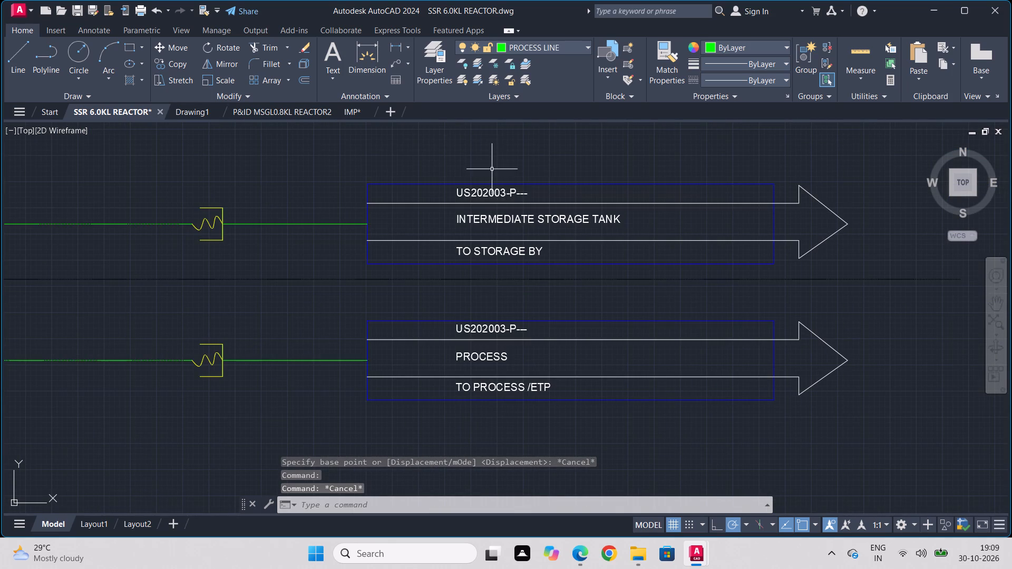
click(485, 193)
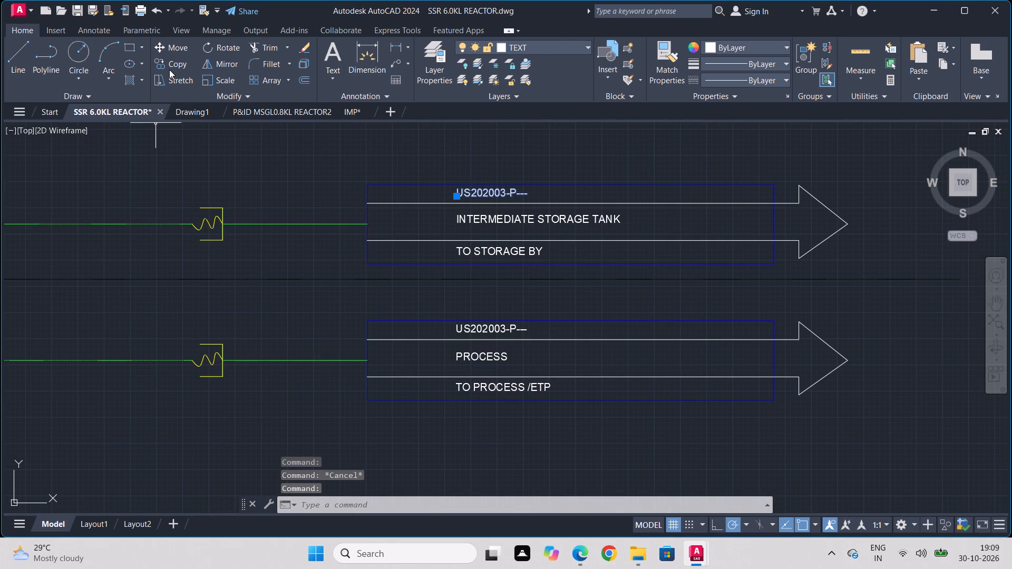
click(169, 70)
click(472, 196)
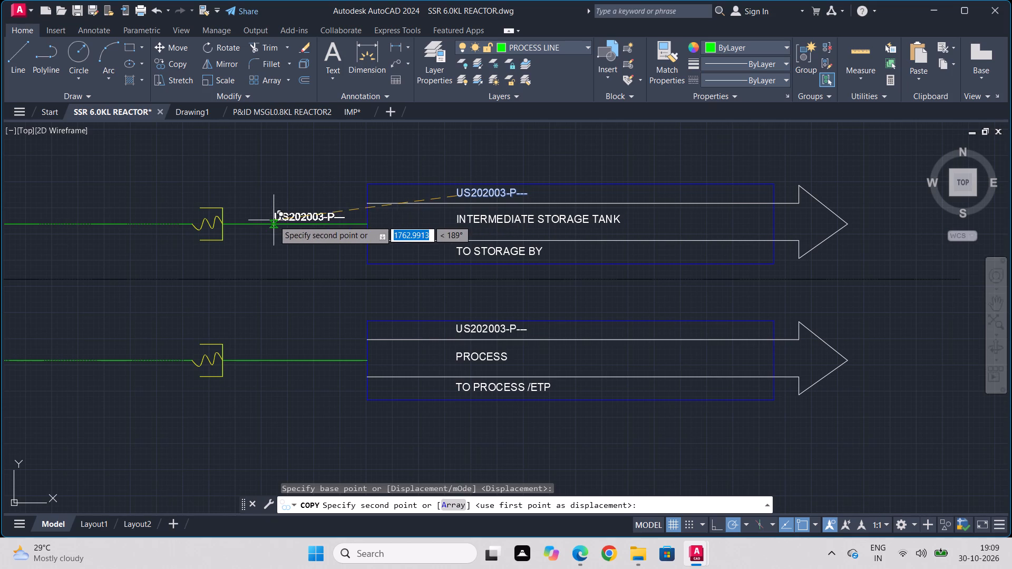
click(278, 214)
click(274, 350)
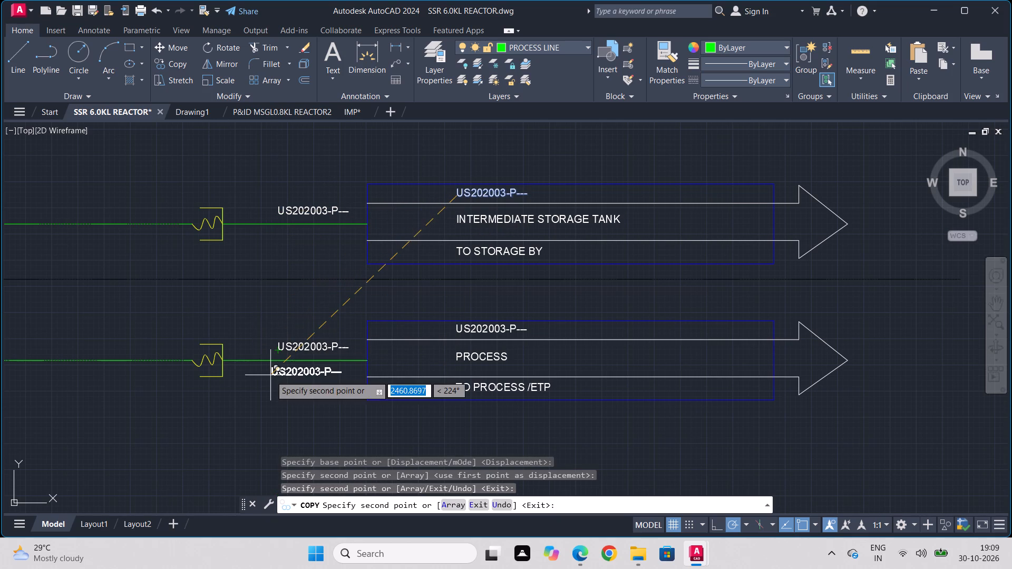
key(Escape)
Change the copied label above the upper process line to S6/40.
click(297, 209)
right_click(297, 209)
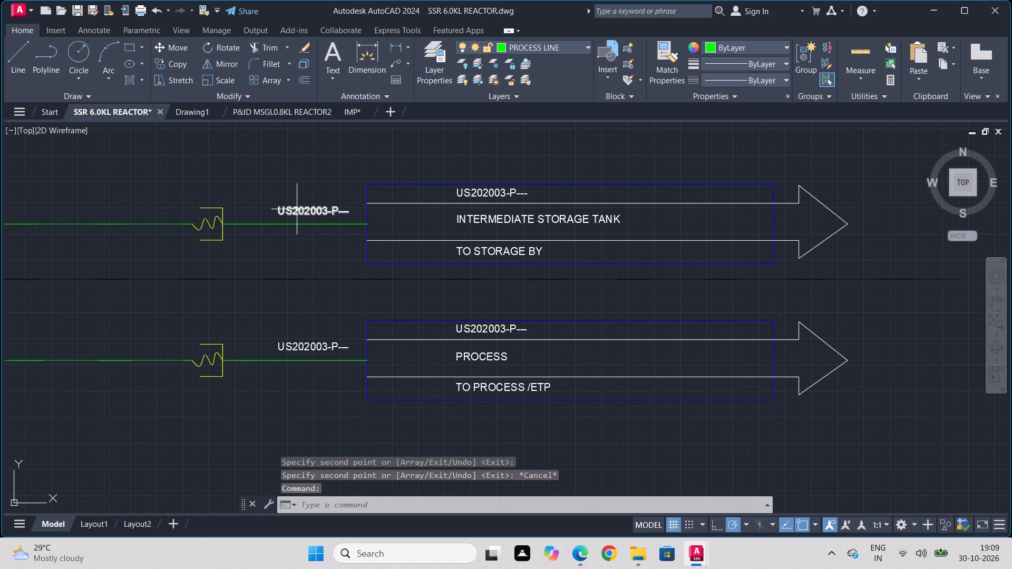
click(333, 228)
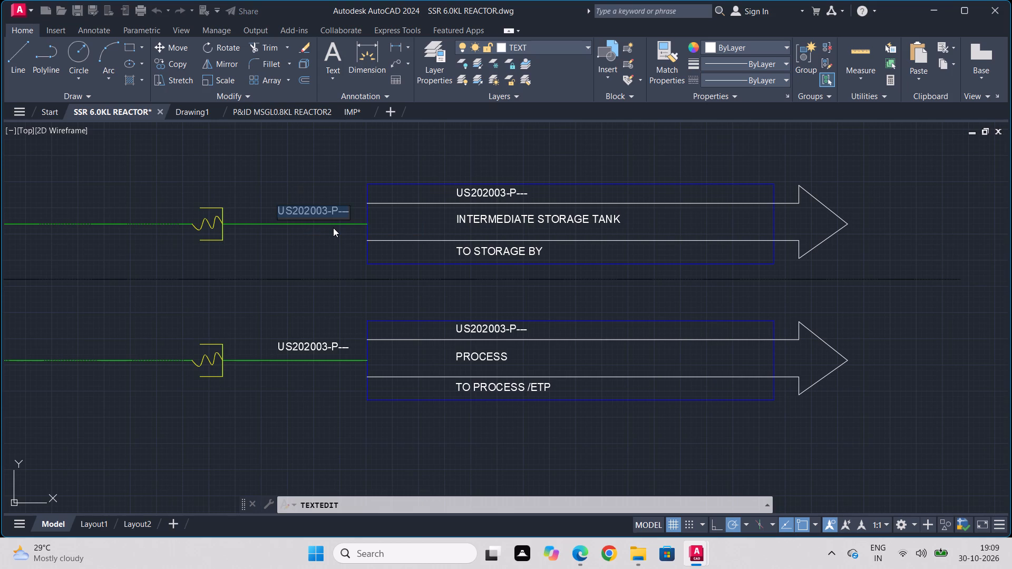
key(s)
text(6/)
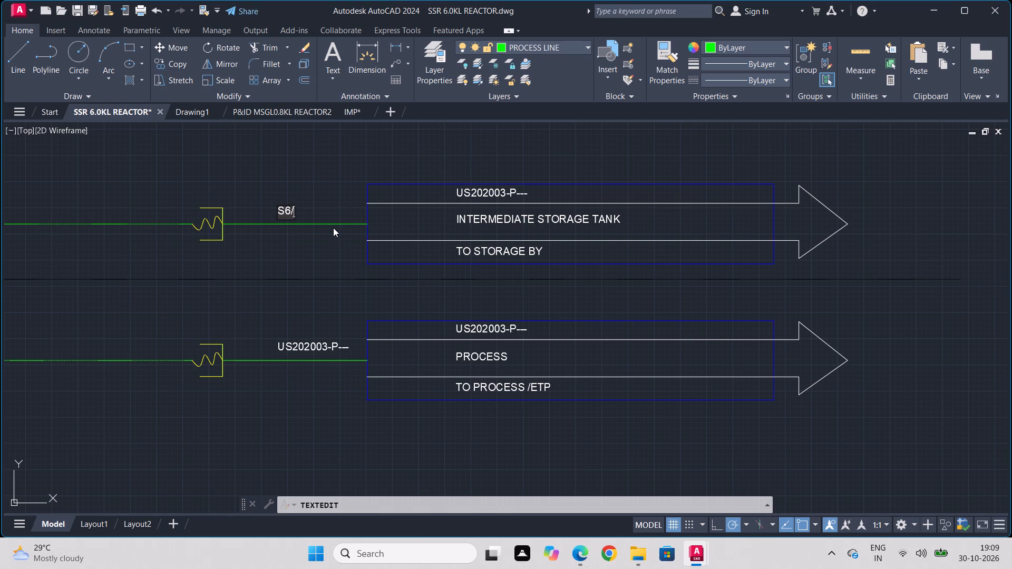
text(40)
key(Return)
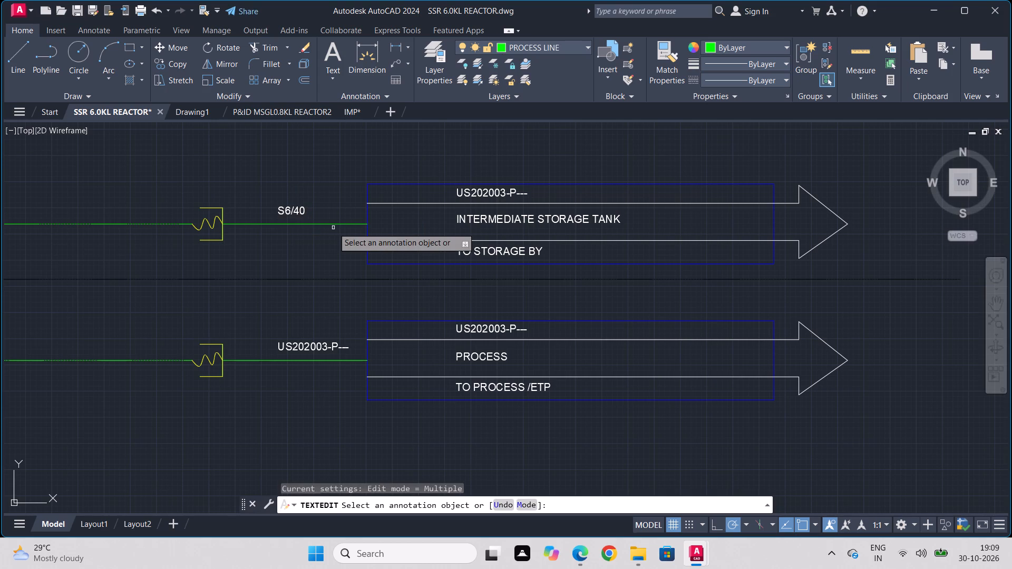
Change the copied label above the lower process line, beside the hose symbol, to S6/40.
click(308, 350)
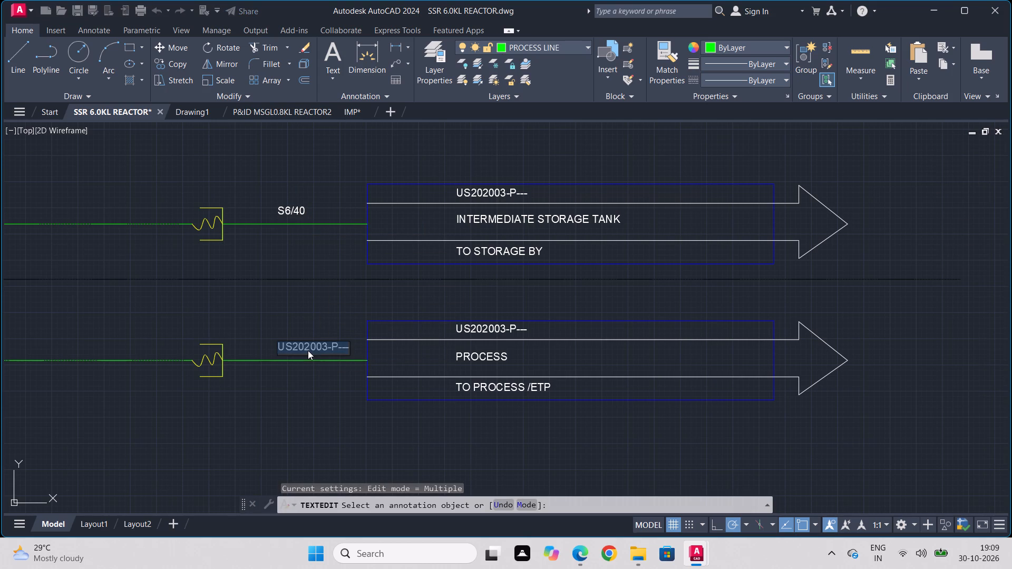
text(S6)
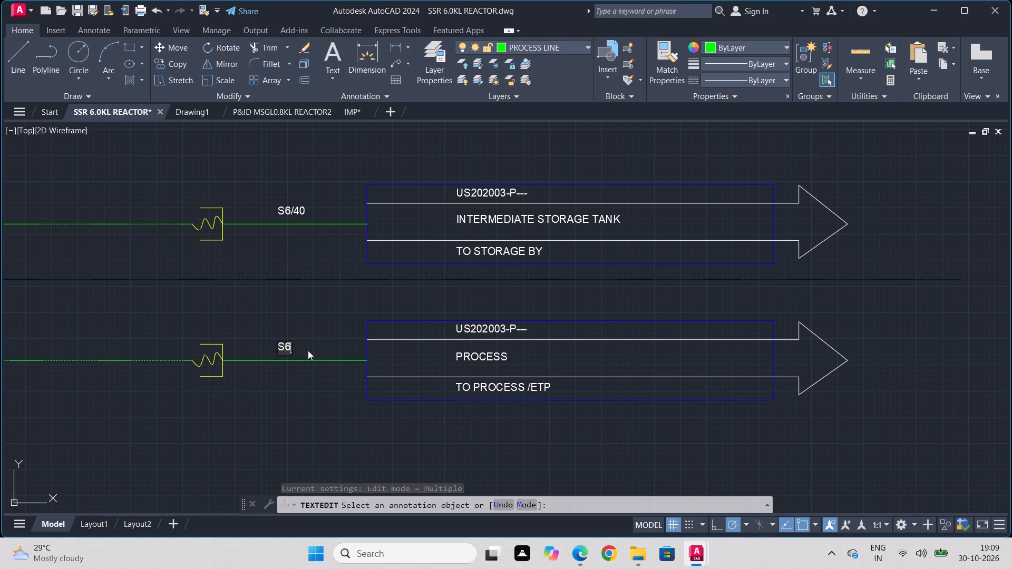
text(/40)
key(Return)
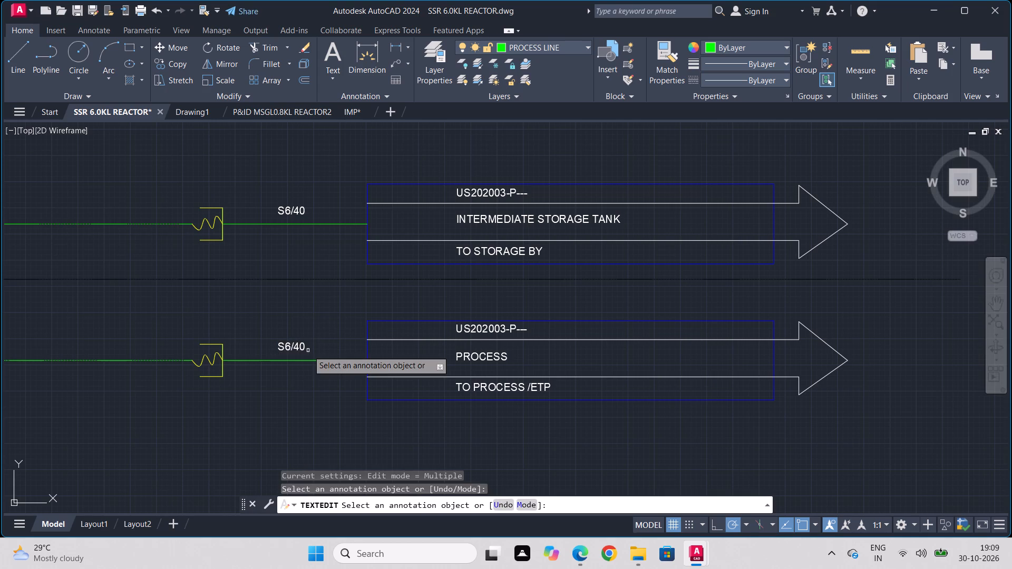
click(472, 354)
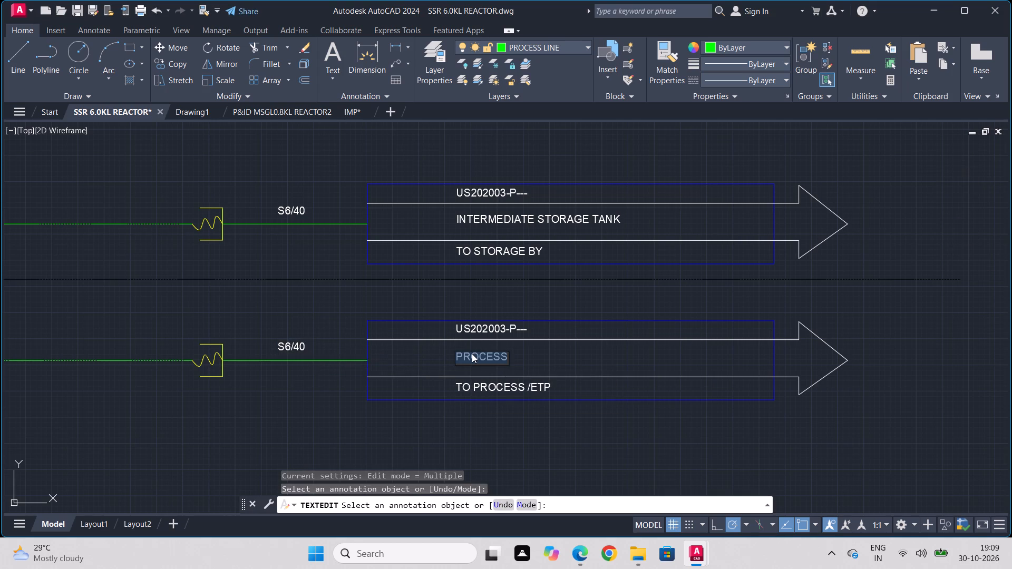
key(Escape)
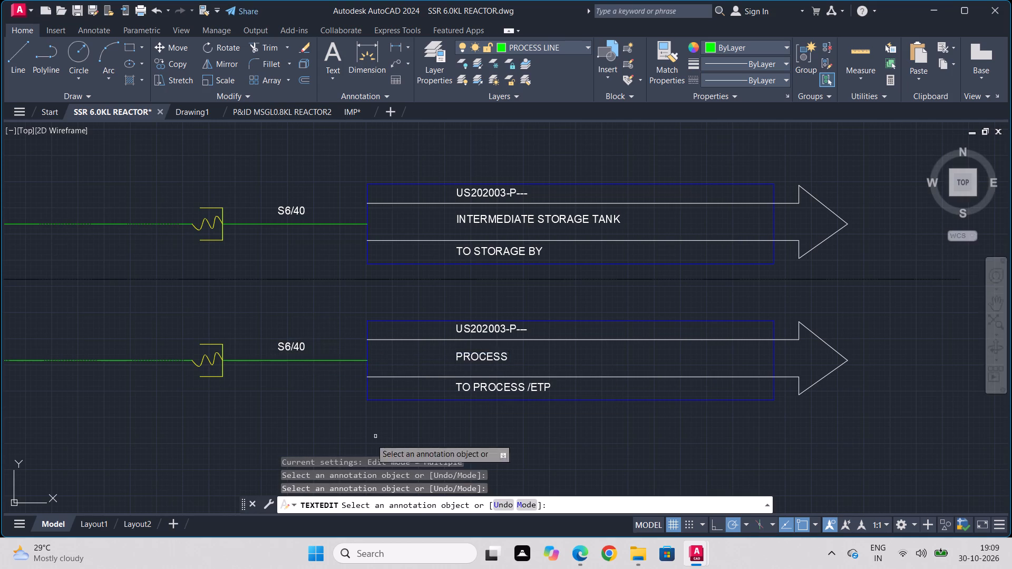
scroll(267, 435, down, 1)
middle_drag(217, 397, 697, 332)
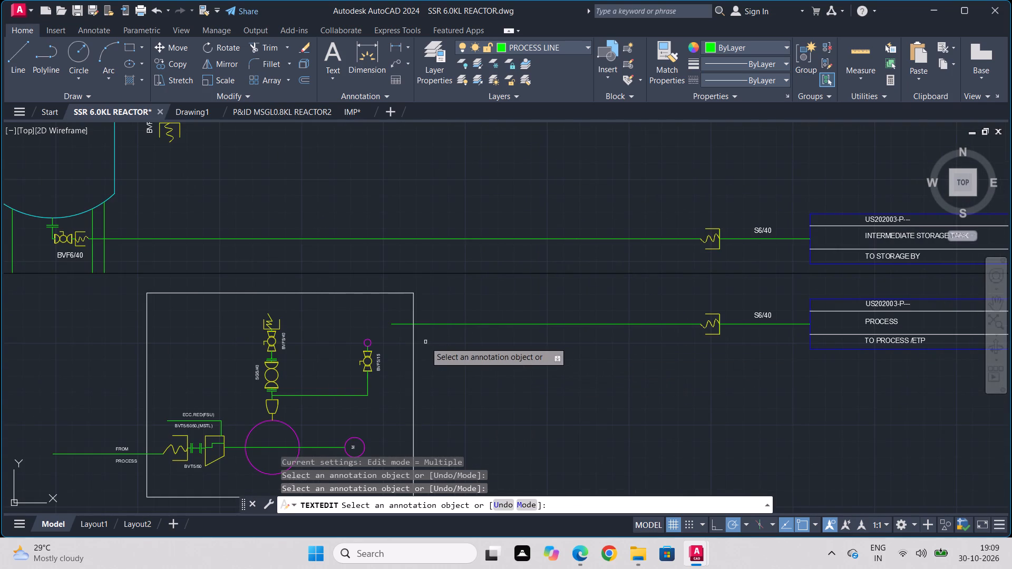
key(Escape)
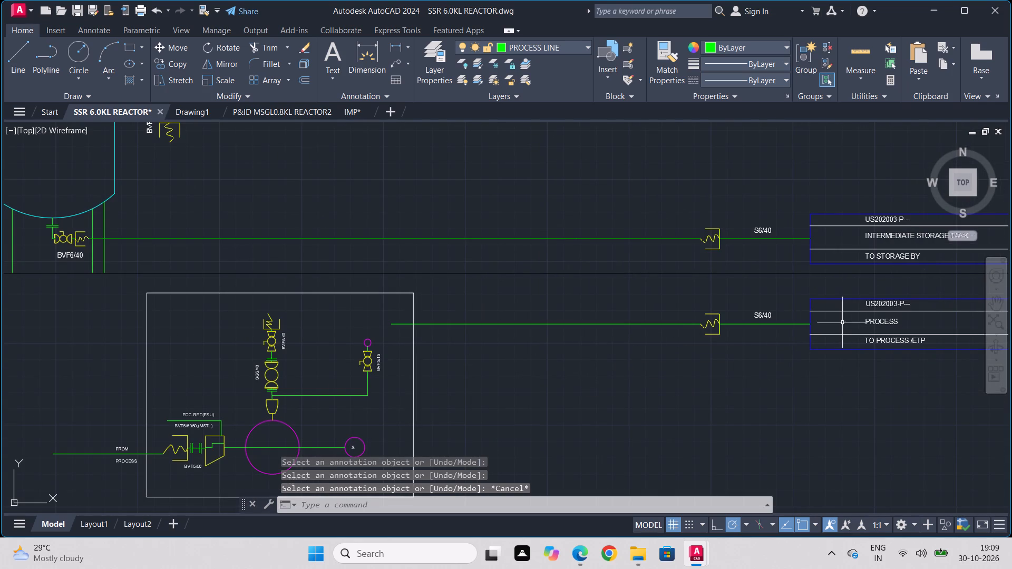
Copy the lower process line's S6/40 label to just above and just below that line's far end, near the vacuum pump frame's corner.
click(763, 315)
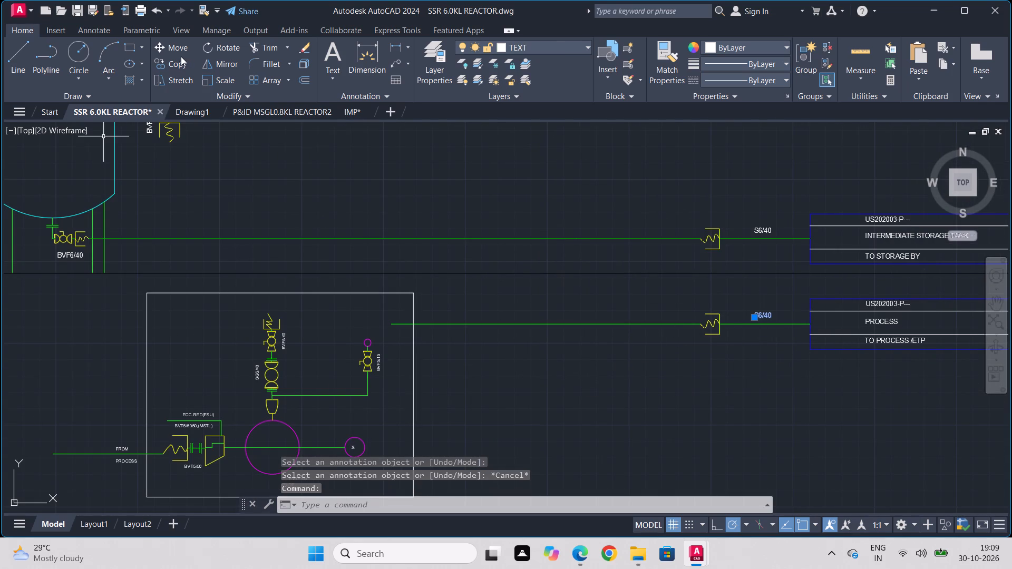
click(174, 64)
click(756, 312)
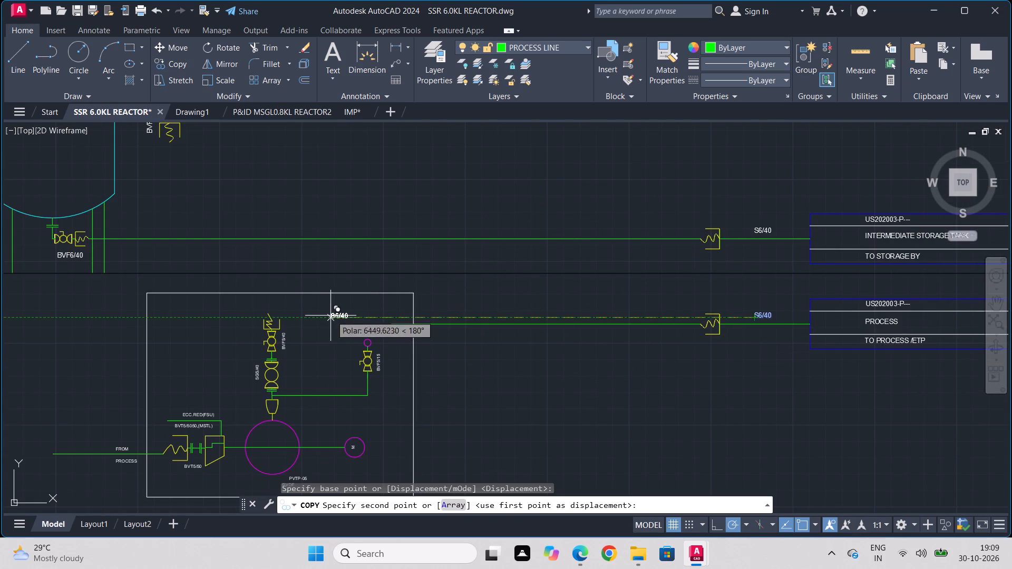
scroll(367, 311, up, 3)
click(439, 334)
click(441, 397)
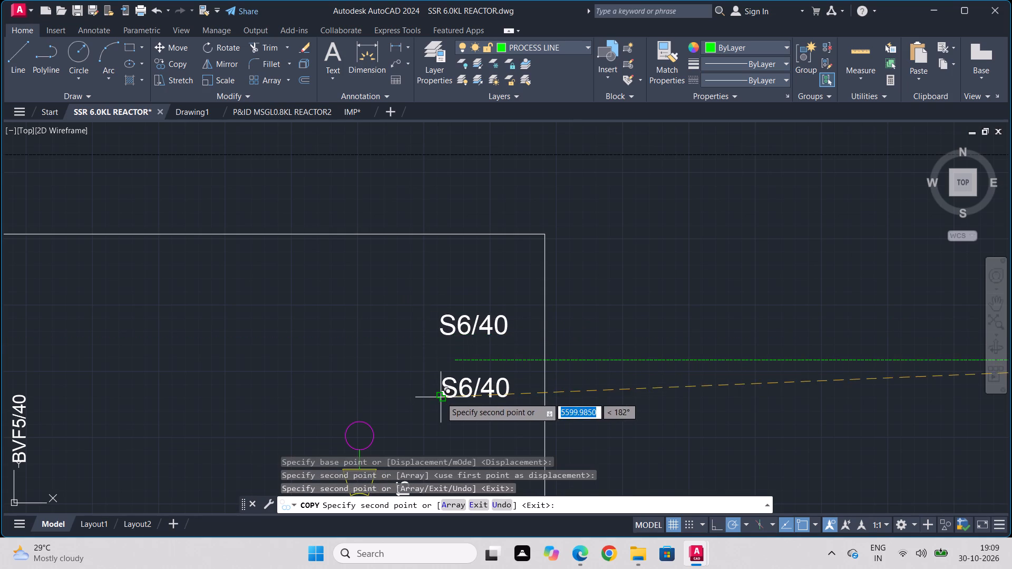
key(Escape)
Change the copied label above the line end to TO and the one below it to PROCES.
click(472, 327)
right_click(472, 327)
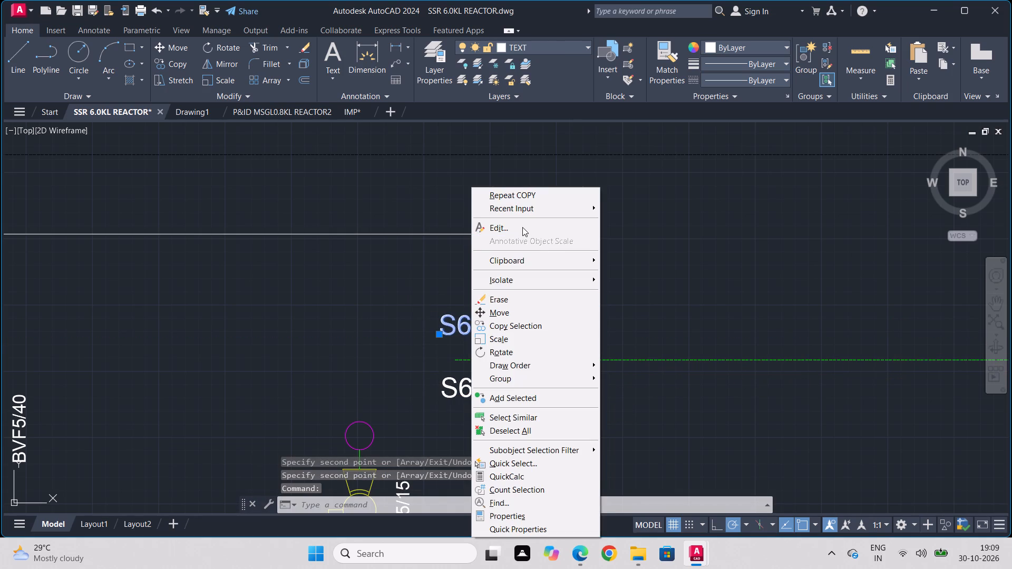
click(522, 227)
text(TO)
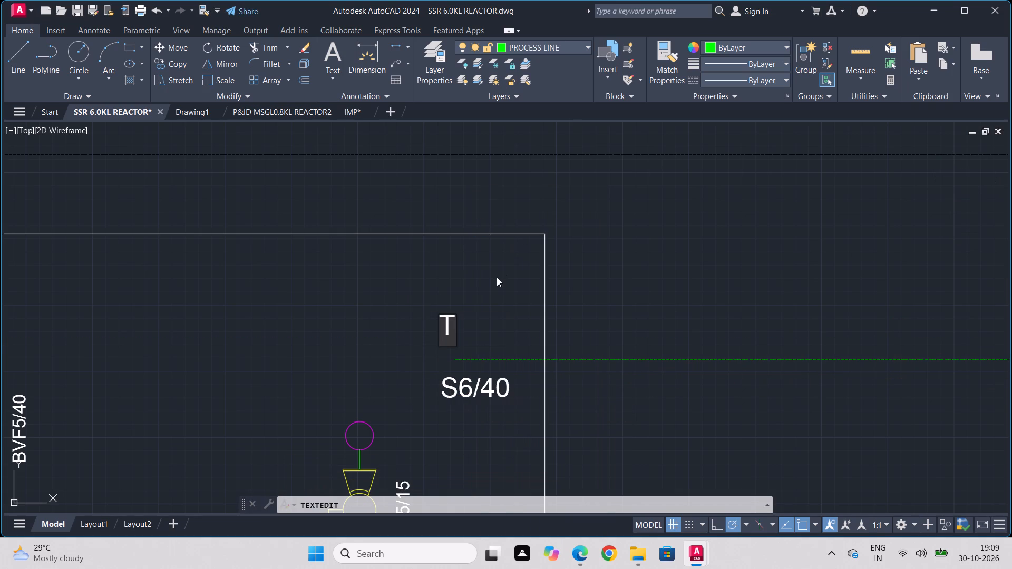
key(Return)
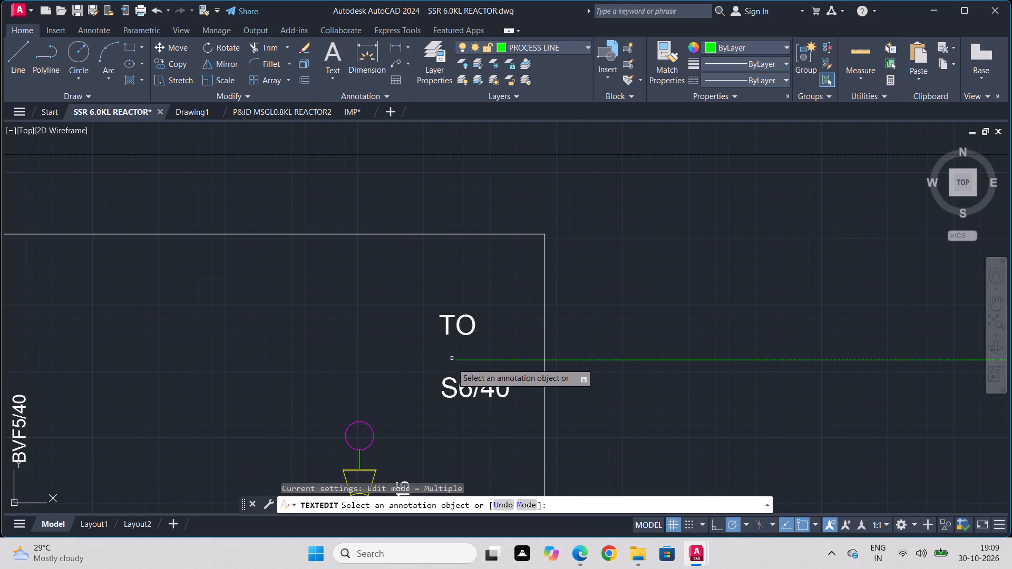
click(456, 380)
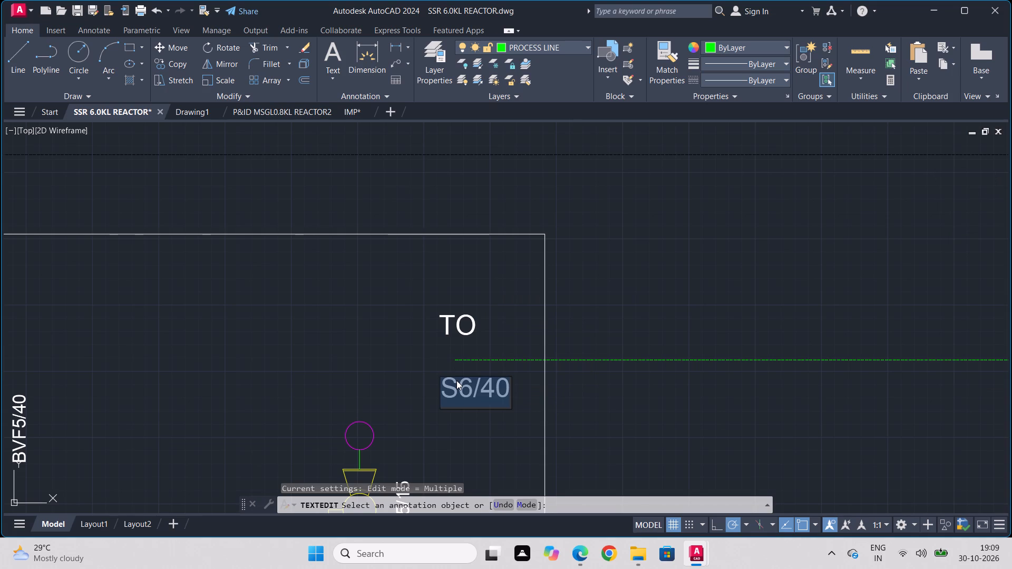
text(PROCES)
key(Return)
key(Escape)
Delete the stray BVS1/15 label overlapping the process line beside the 300 U-loop below the condenser.
middle_drag(621, 458, 720, 298)
scroll(621, 458, down, 1)
scroll(727, 293, down, 1)
scroll(187, 394, down, 2)
middle_drag(170, 386, 795, 386)
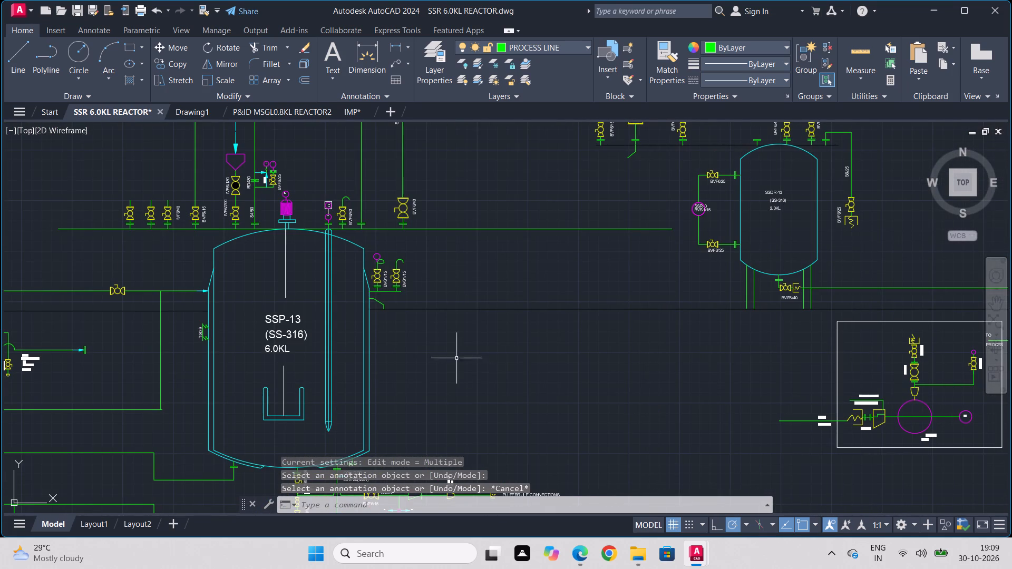
scroll(188, 283, down, 1)
middle_drag(162, 329, 237, 426)
scroll(188, 406, down, 1)
scroll(424, 278, up, 4)
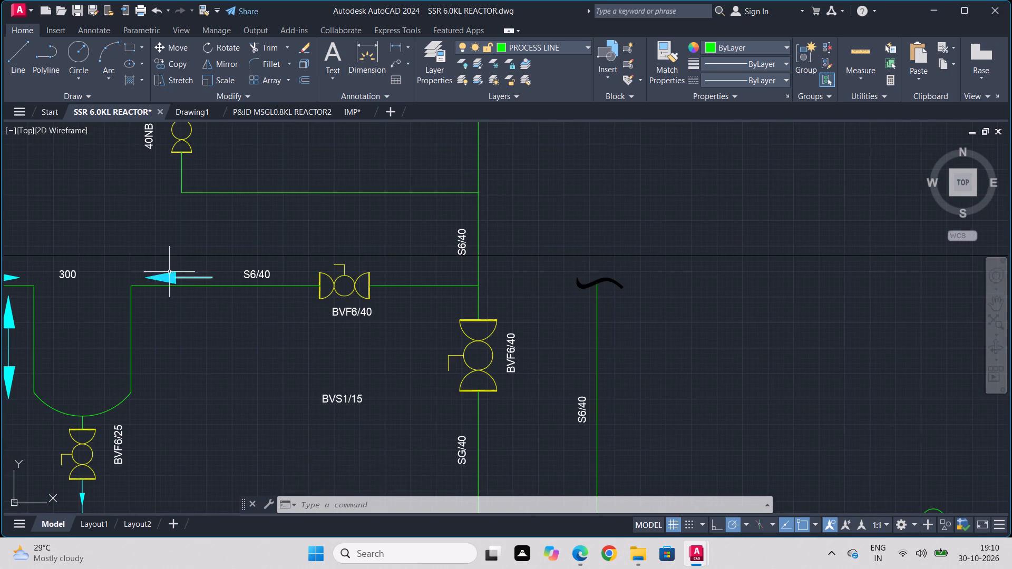
scroll(25, 346, down, 1)
middle_drag(34, 346, 269, 326)
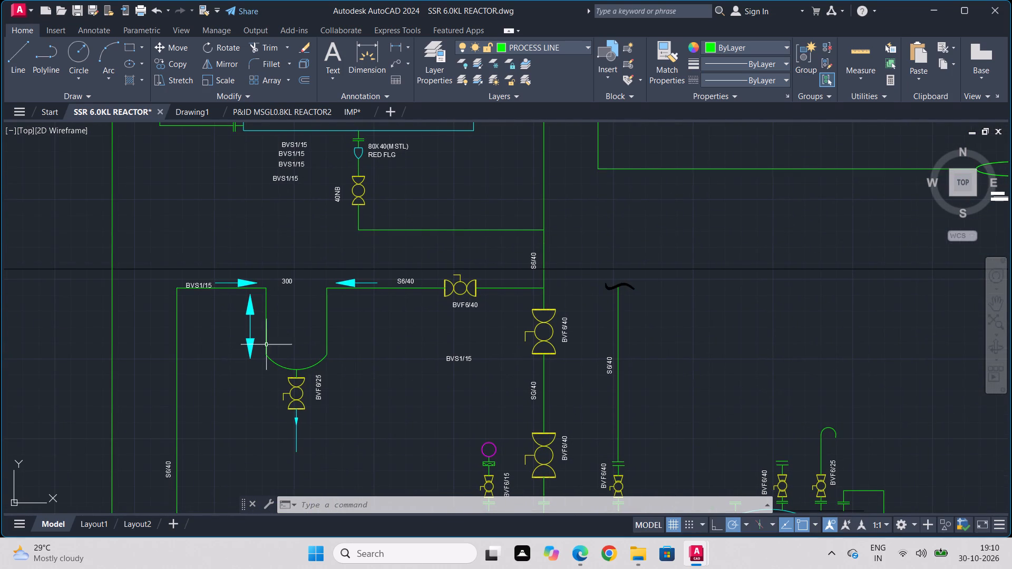
scroll(181, 293, up, 1)
click(201, 281)
key(Delete)
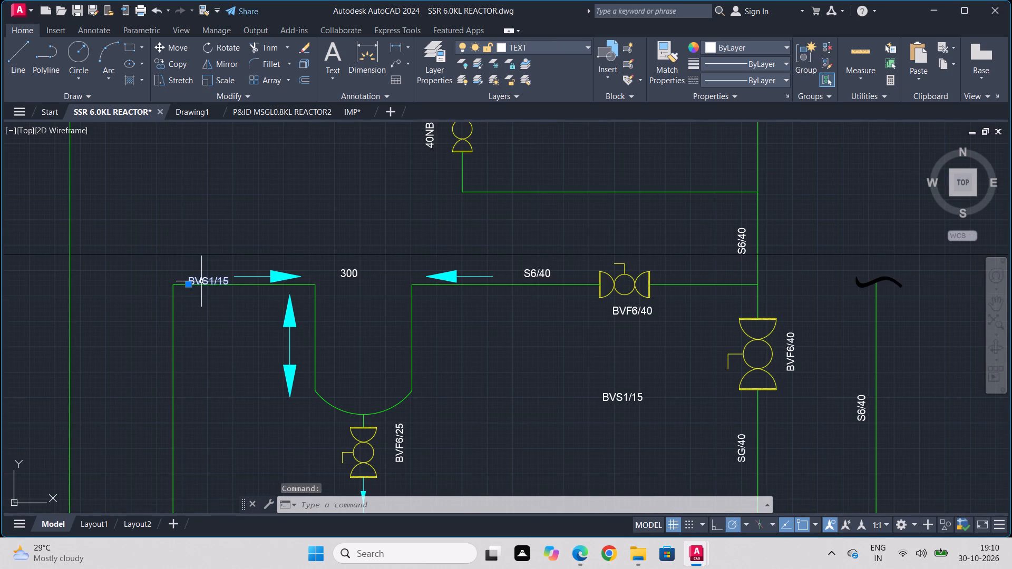
Change the top two stacked BVS1/15 labels beneath the condenser to SLOPE and SSMC-13.
scroll(337, 365, down, 2)
scroll(528, 392, down, 1)
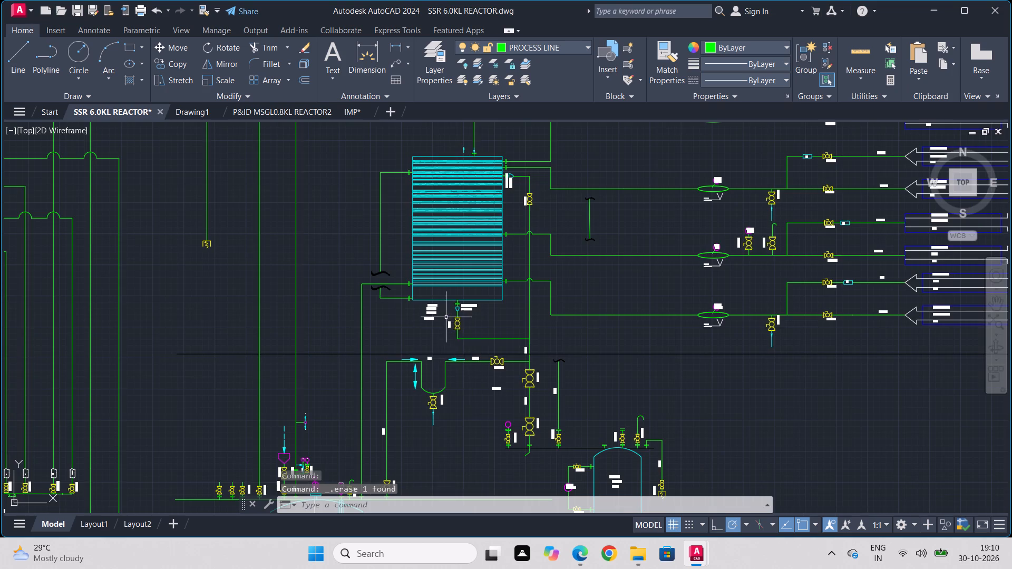
scroll(446, 317, up, 3)
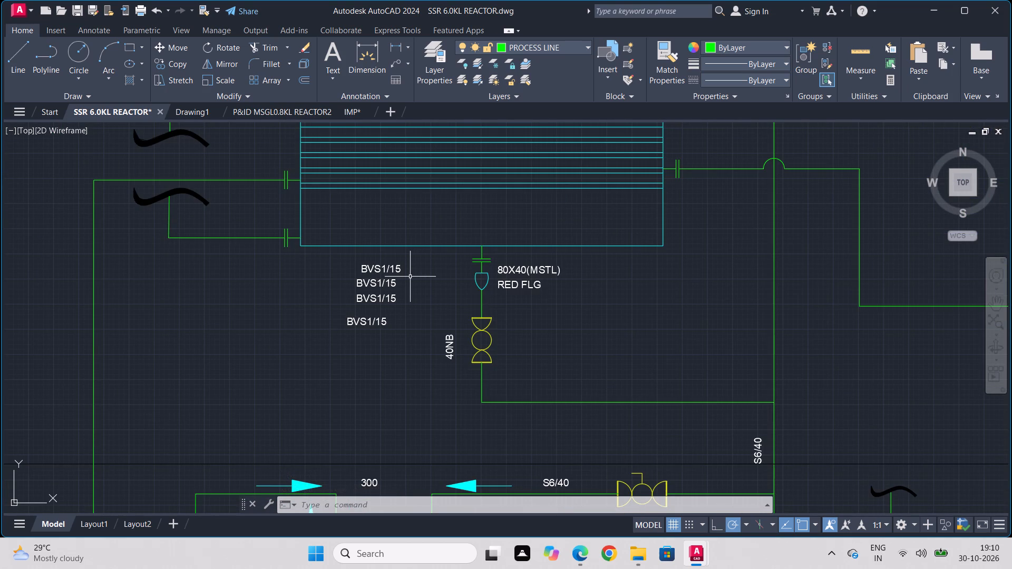
click(385, 268)
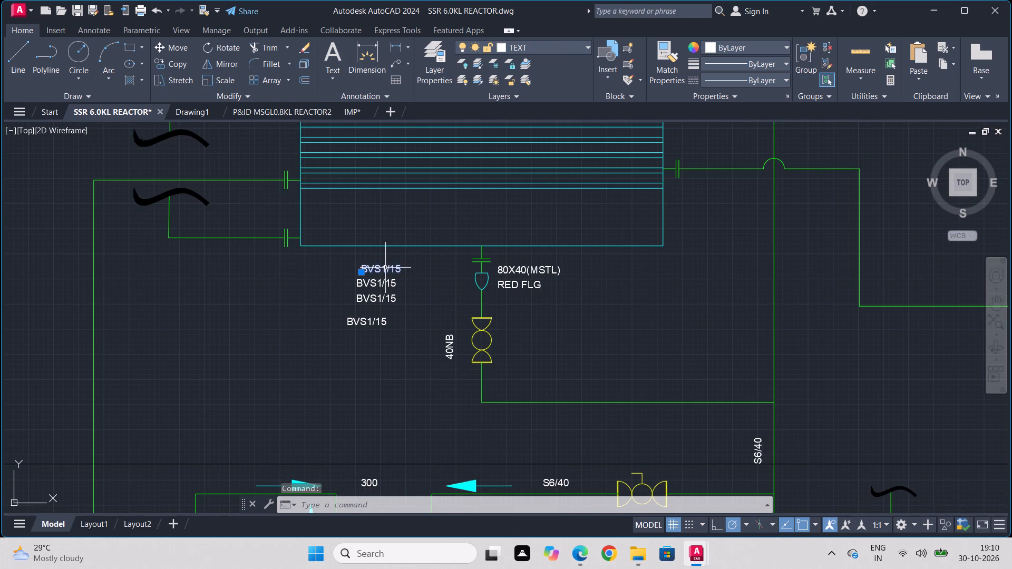
right_click(385, 268)
click(454, 229)
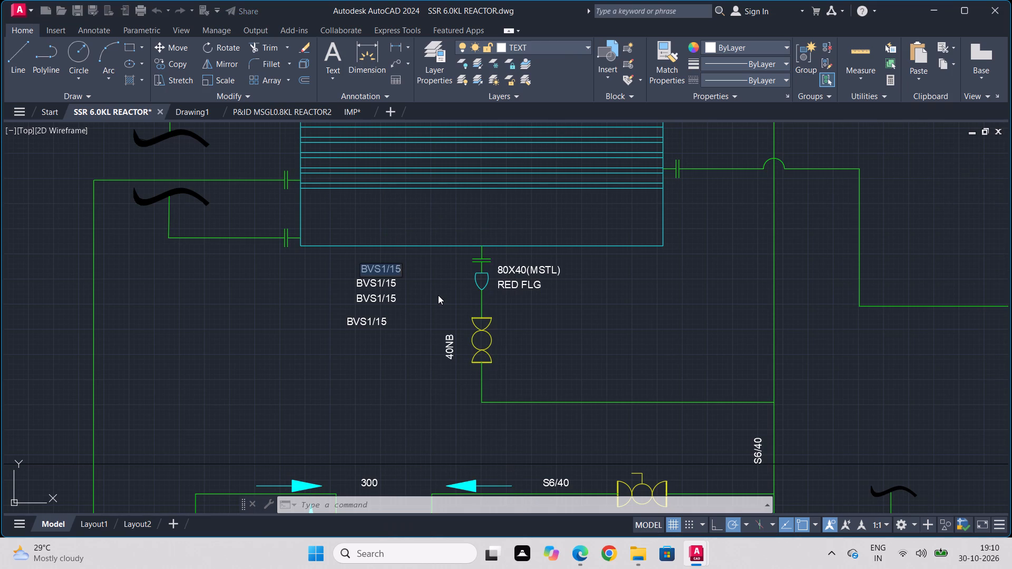
text(SLOPE)
key(Return)
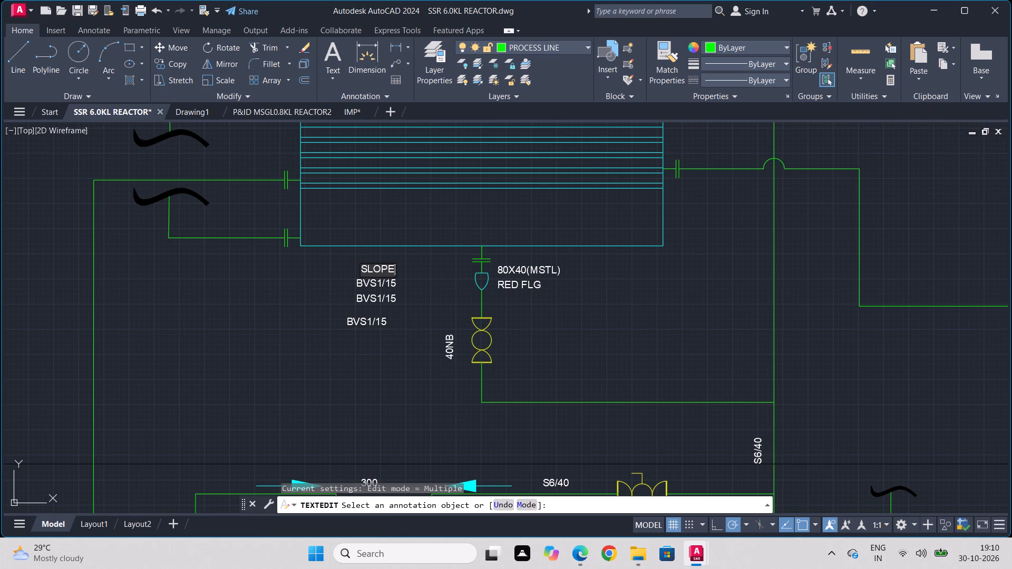
click(386, 280)
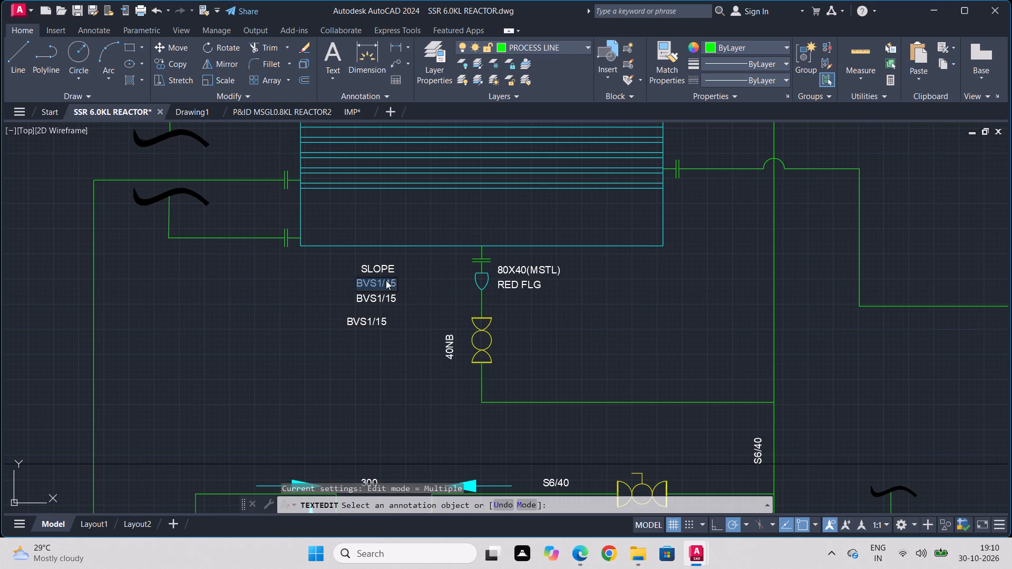
text(SSMC)
text(-1)
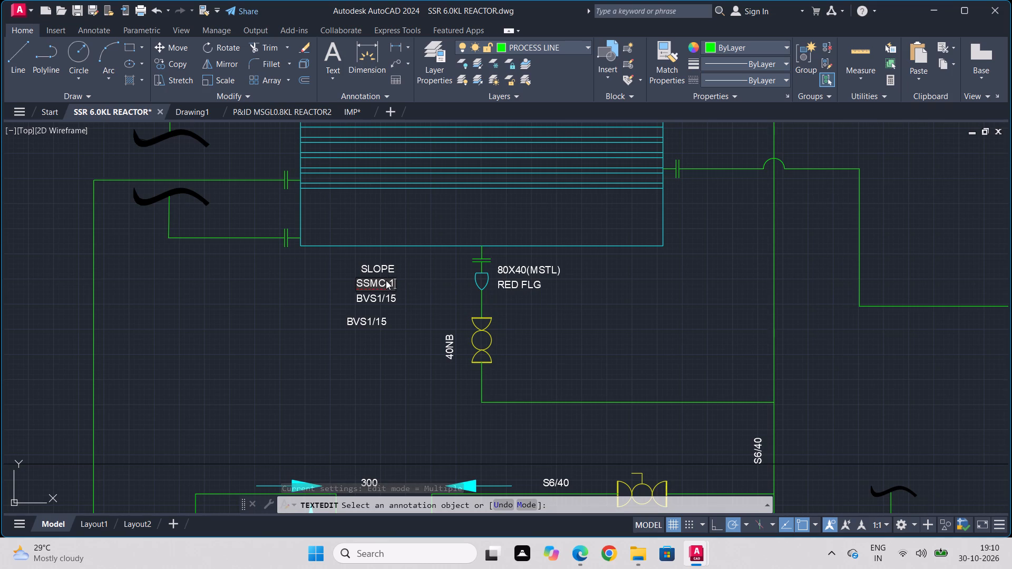
key(3)
key(Return)
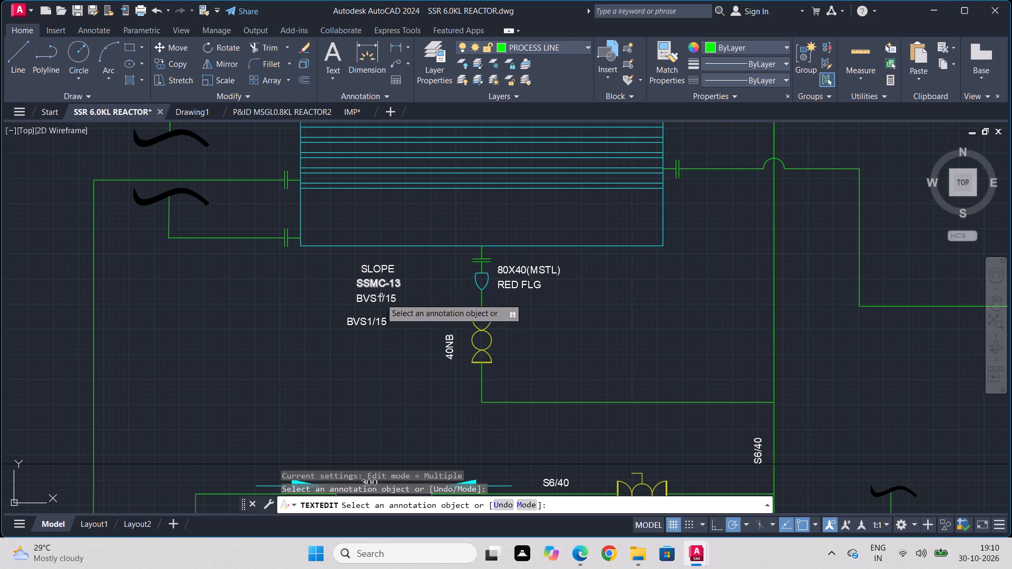
Change the remaining two BVS1/15 labels in the stack beneath the condenser to (SS-316 and 16.0M2.
click(377, 299)
key(shift+parenleft)
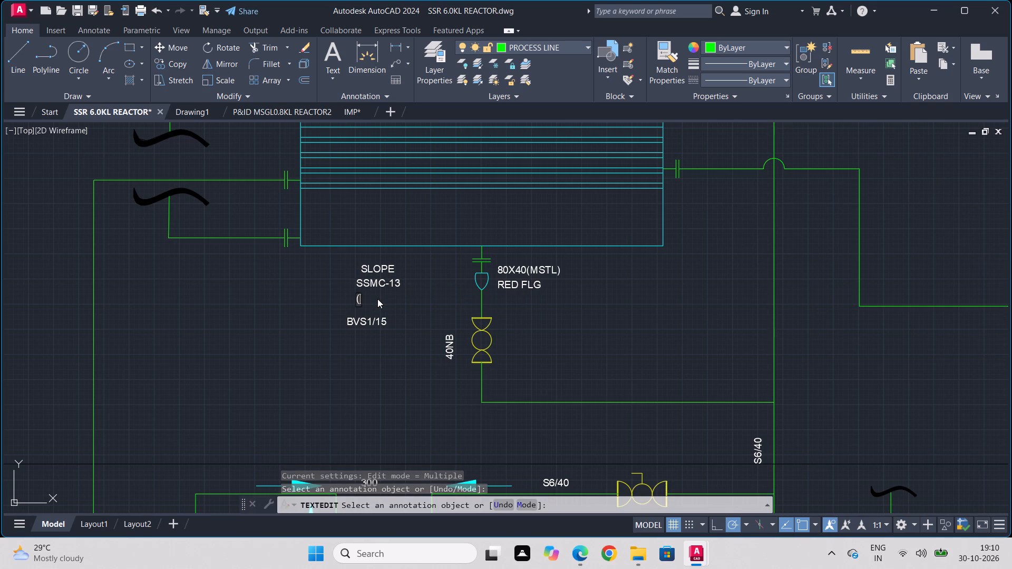
text(SS-)
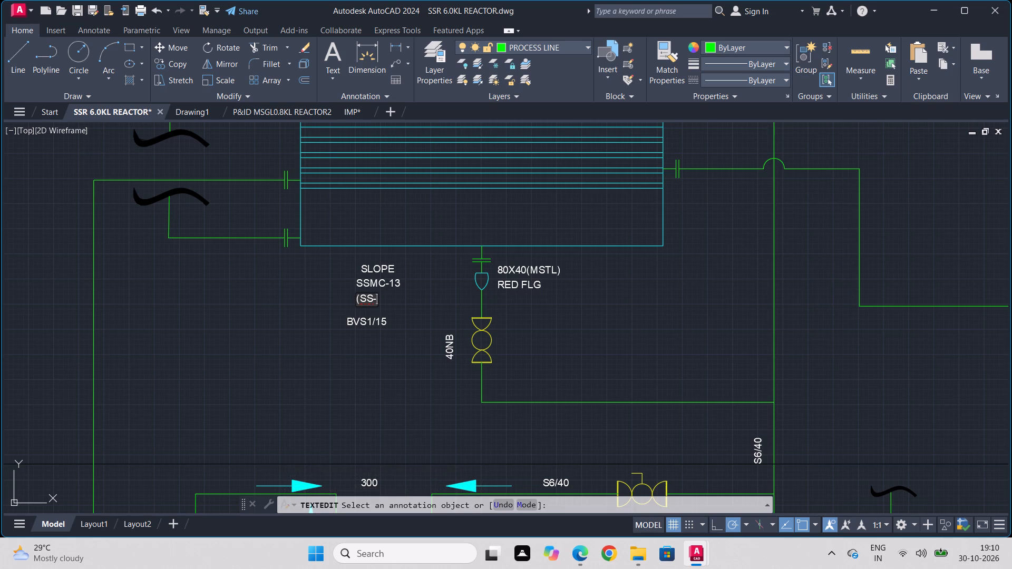
text(316)
key(Return)
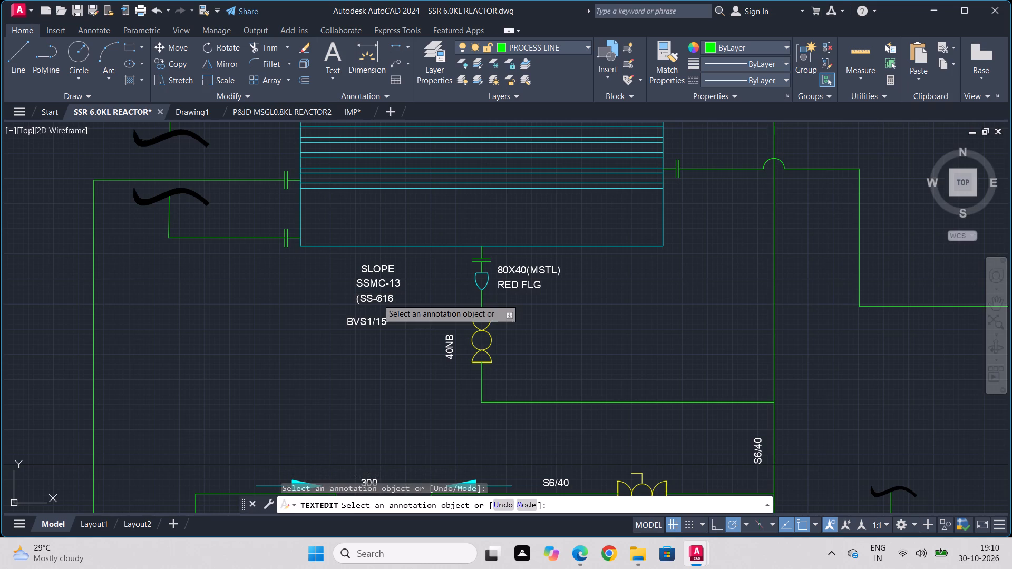
click(371, 319)
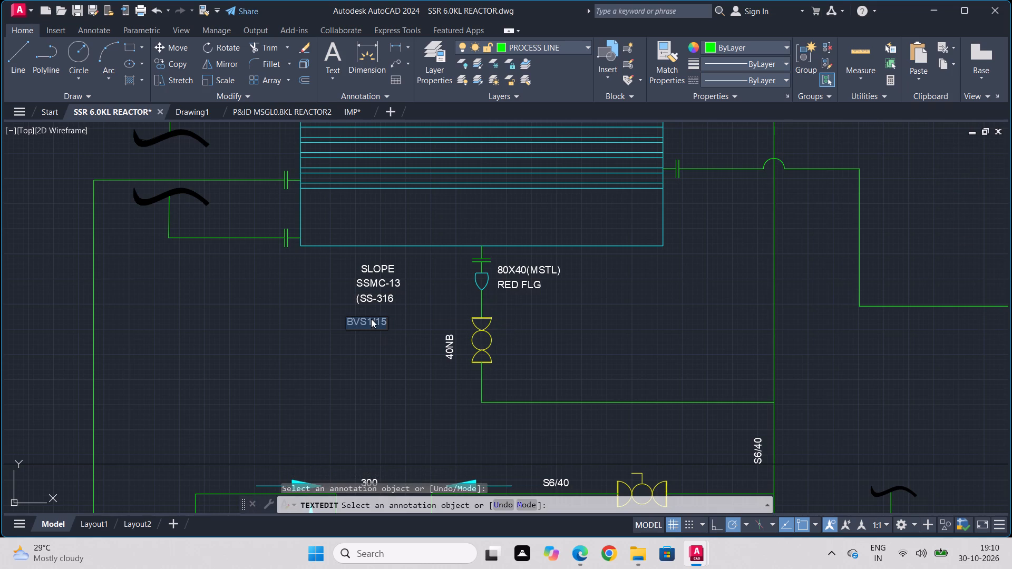
key(1)
key(6)
text(.0,)
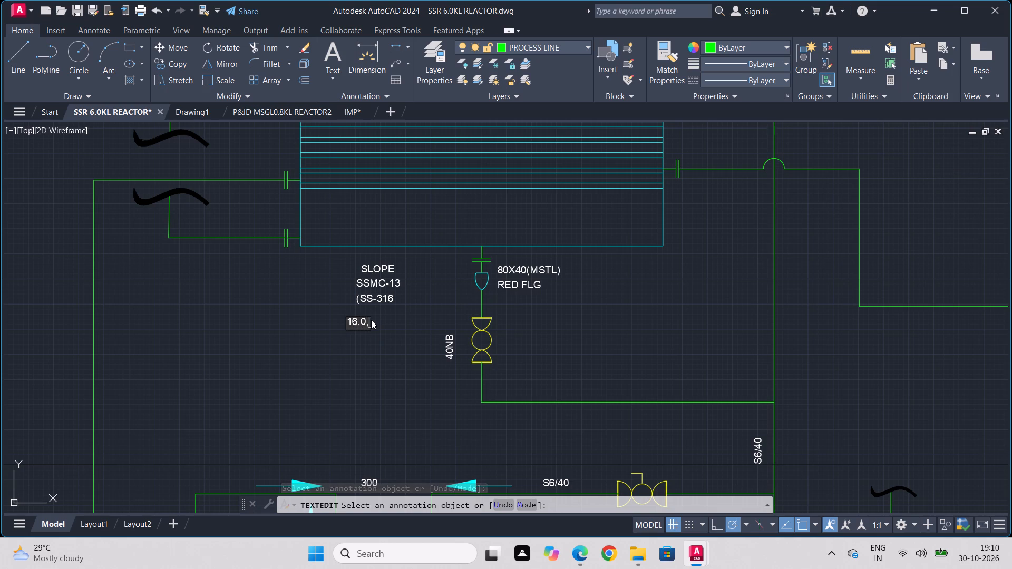
key(BackSpace)
text(M2)
key(Return)
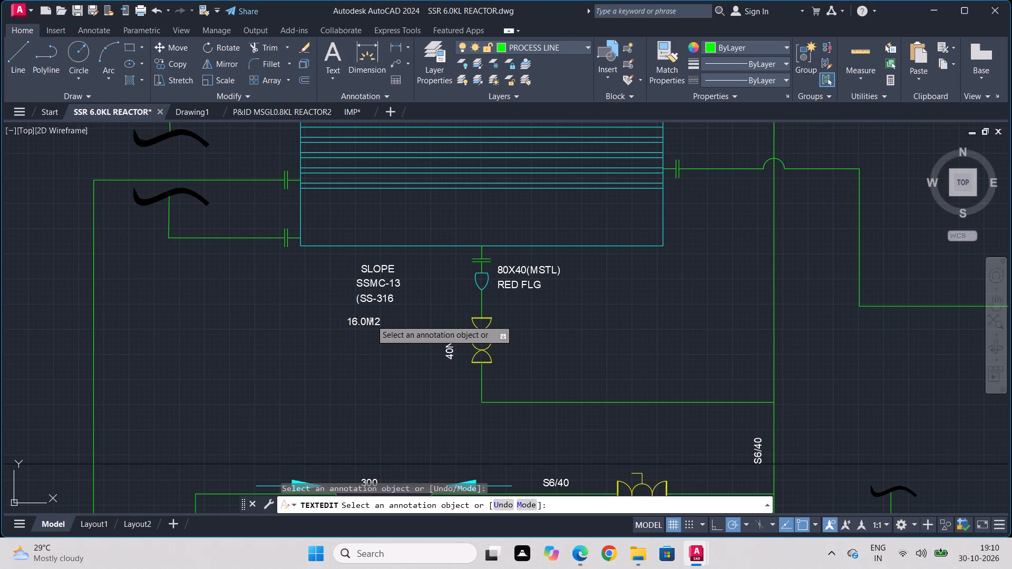
key(Escape)
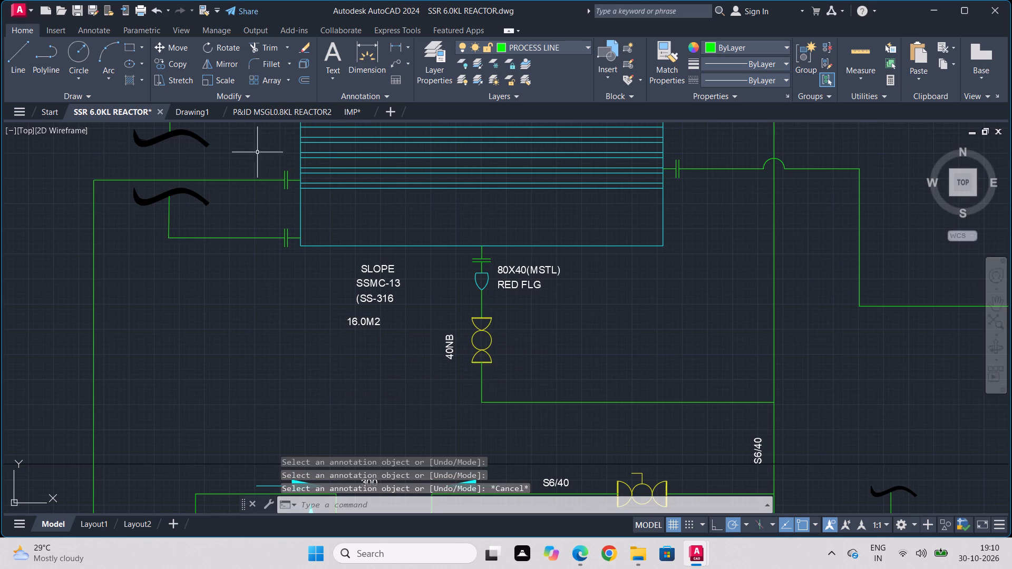
Draw a rectangle about 475 by 211 units beneath the condenser, beside the SLOPE label stack.
click(13, 54)
key(Escape)
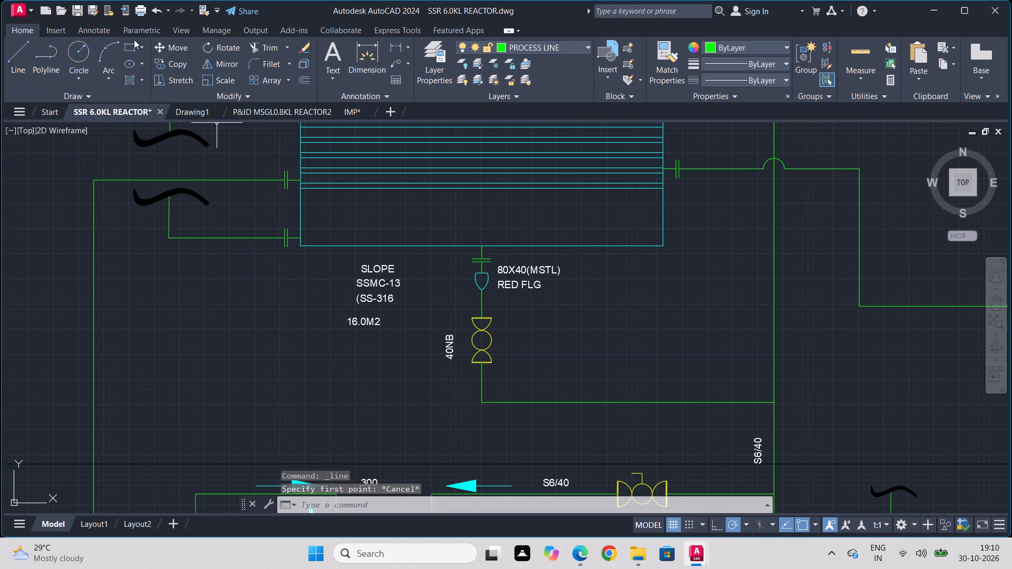
click(125, 46)
scroll(295, 273, down, 1)
scroll(307, 279, up, 1)
scroll(381, 272, up, 1)
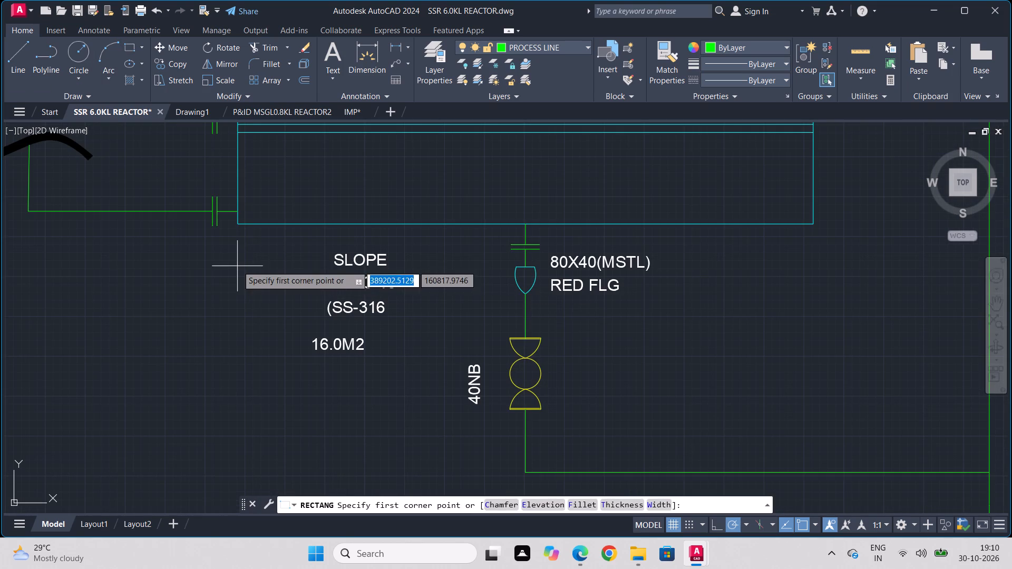
click(252, 257)
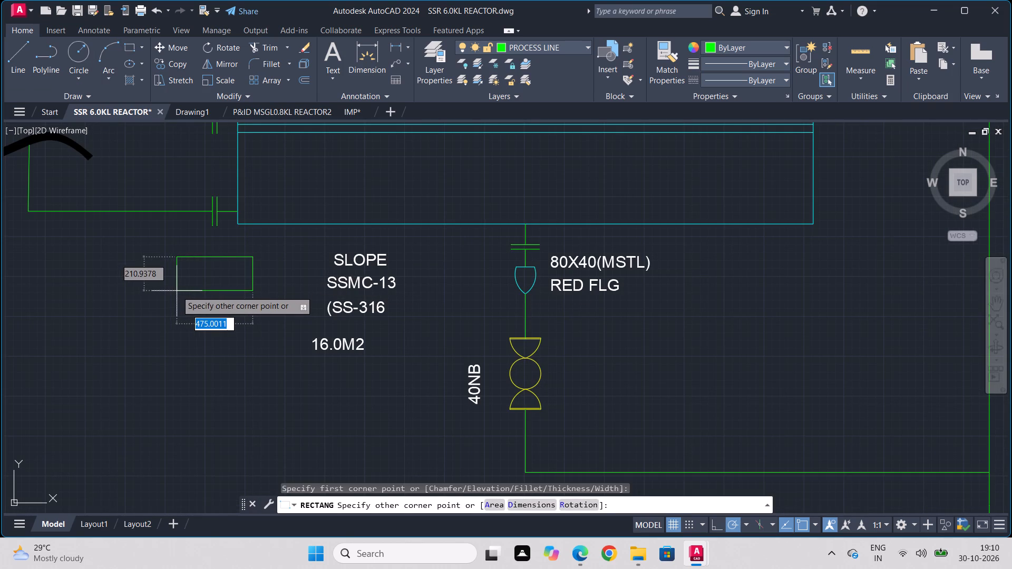
click(177, 291)
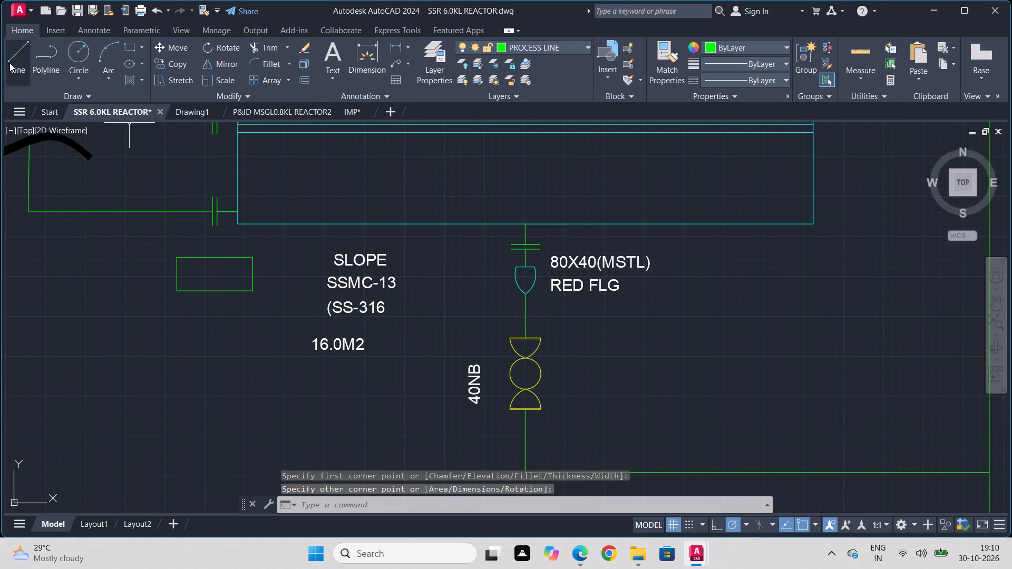
Draw a diagonal from the rectangle's upper-left to lower-right corner and trim away the upper-right half, leaving a slope triangle.
click(10, 58)
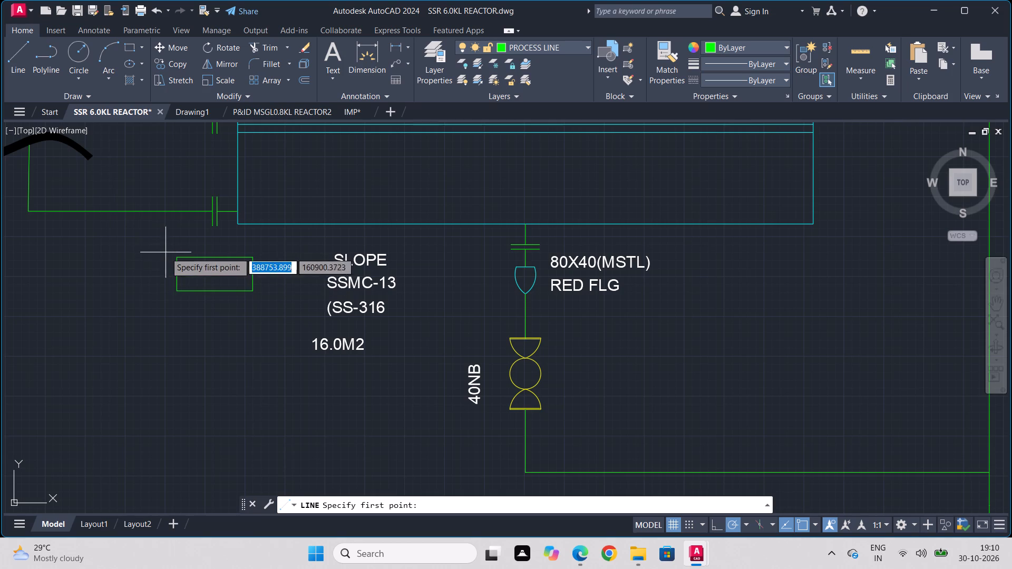
click(177, 258)
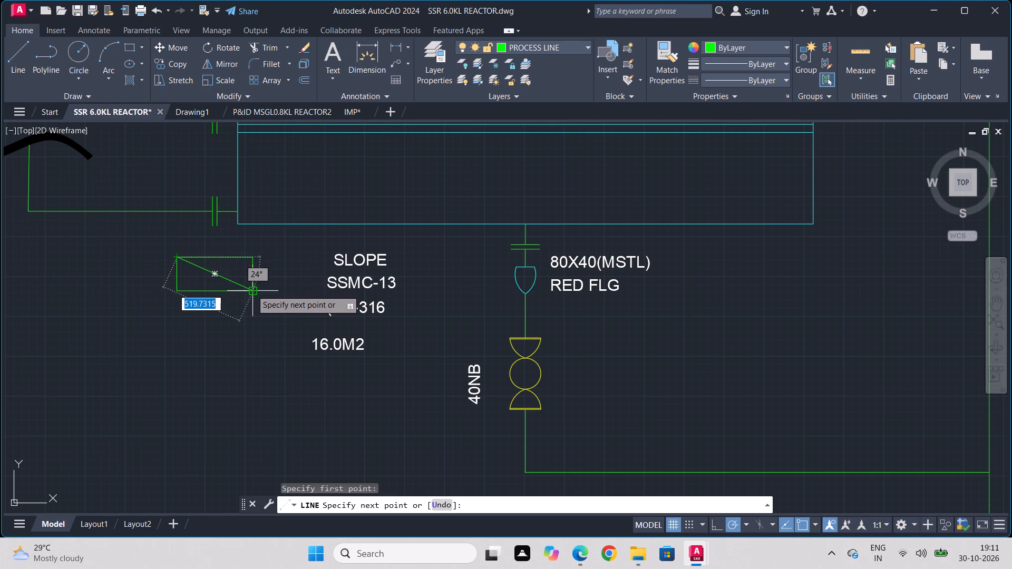
click(251, 290)
key(Escape)
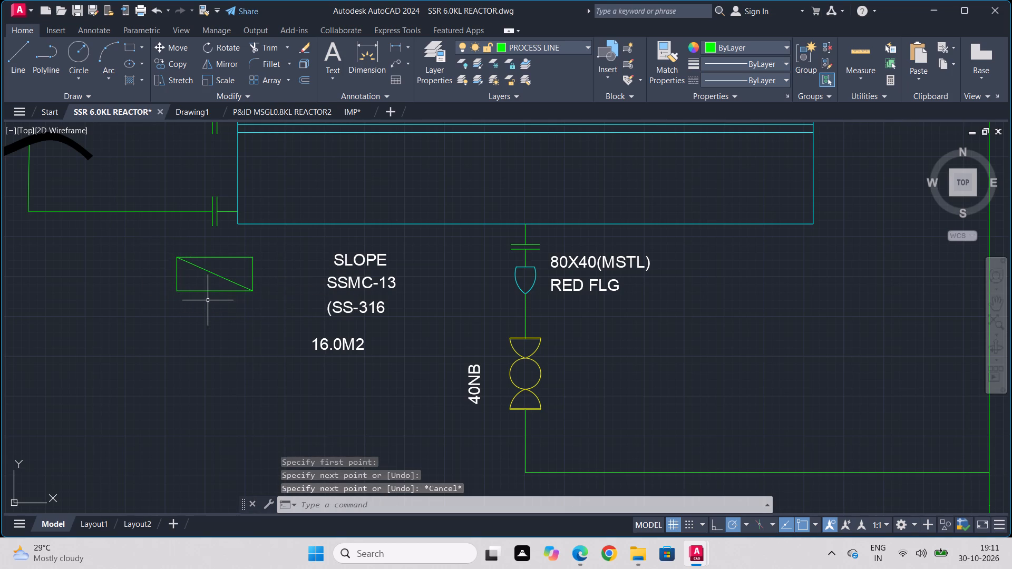
text(TR)
key(Return)
drag(230, 253, 261, 287)
key(Escape)
Set the slope triangle's colour to ByBlock.
click(259, 251)
click(155, 308)
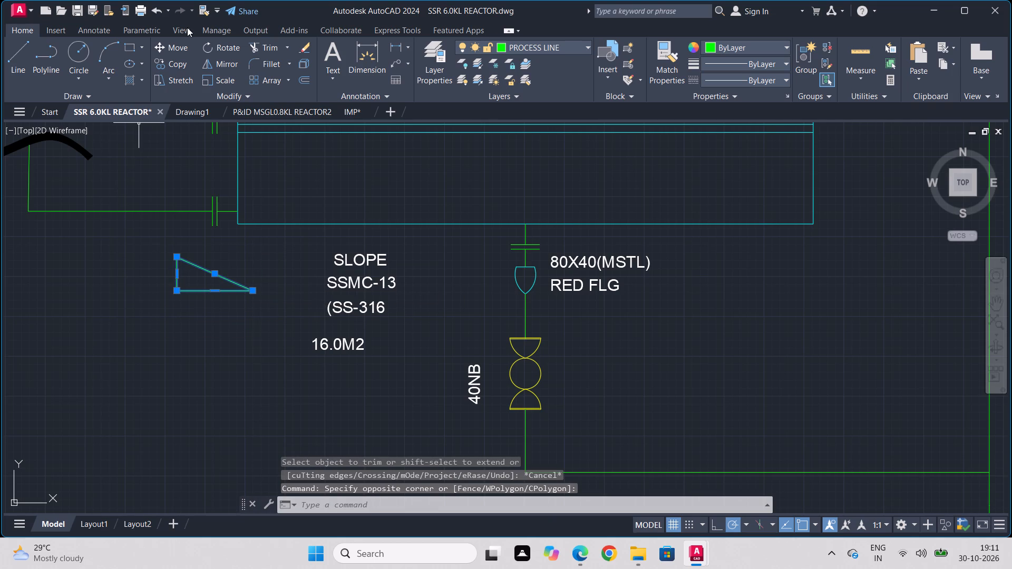
click(710, 42)
click(711, 72)
key(Escape)
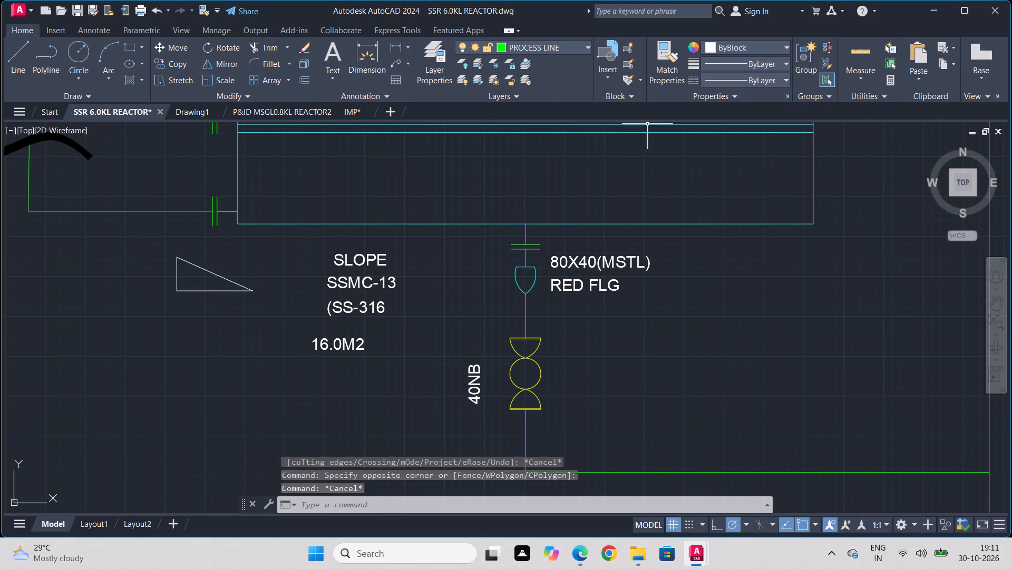
Move the four stacked SLOPE, SSMC-13, (SS-316 and 16.0M2 labels down to make room beneath the condenser.
click(407, 243)
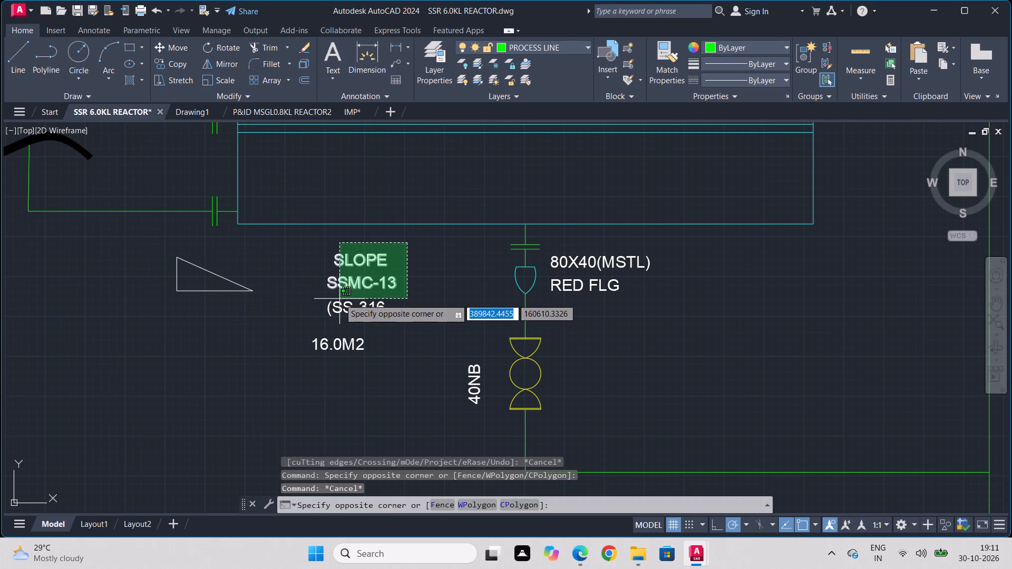
click(299, 359)
click(177, 43)
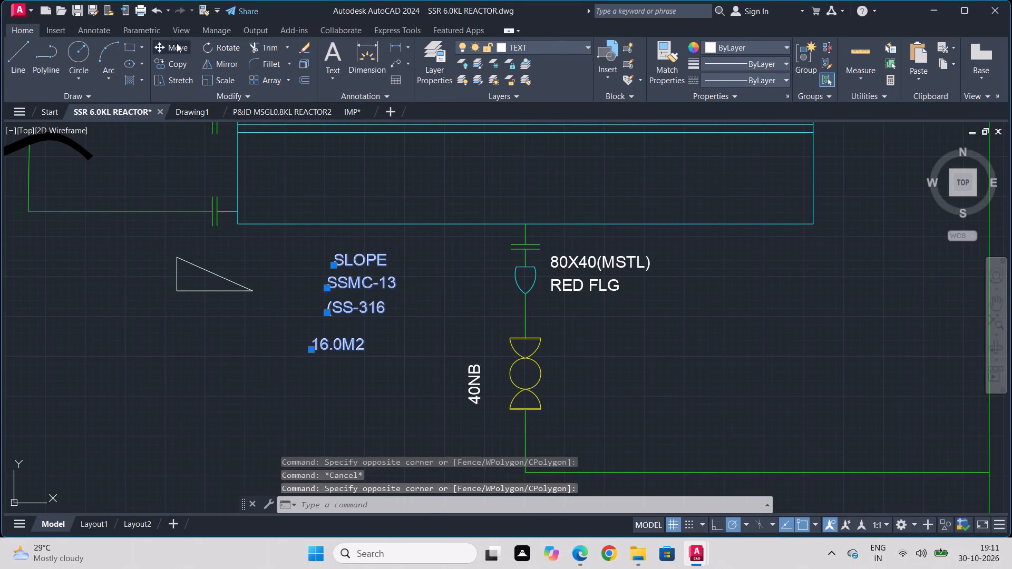
click(351, 261)
click(323, 328)
Move the slope triangle to the free space between the condenser and the SLOPE label.
click(255, 252)
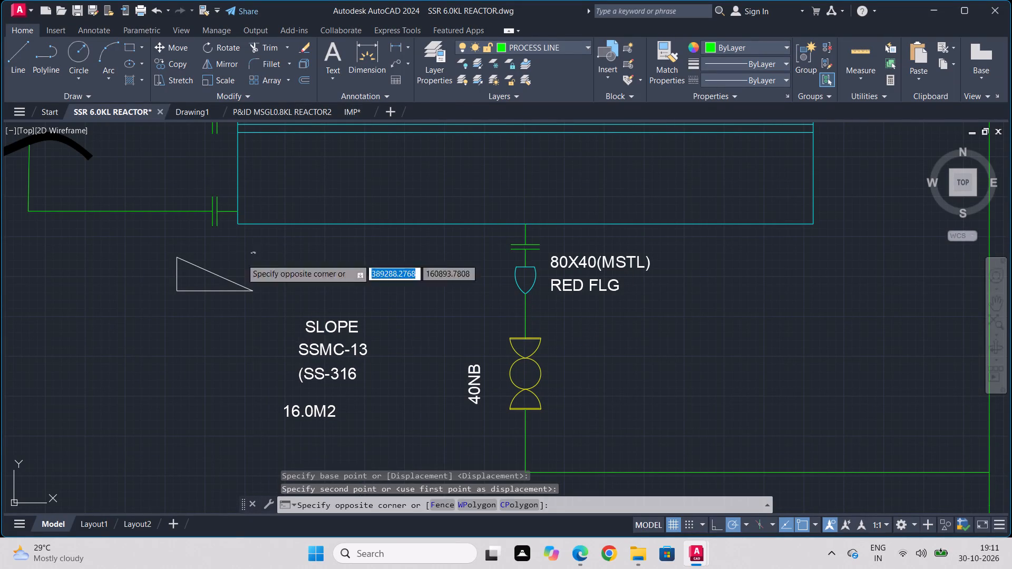
drag(106, 324, 110, 312)
click(188, 40)
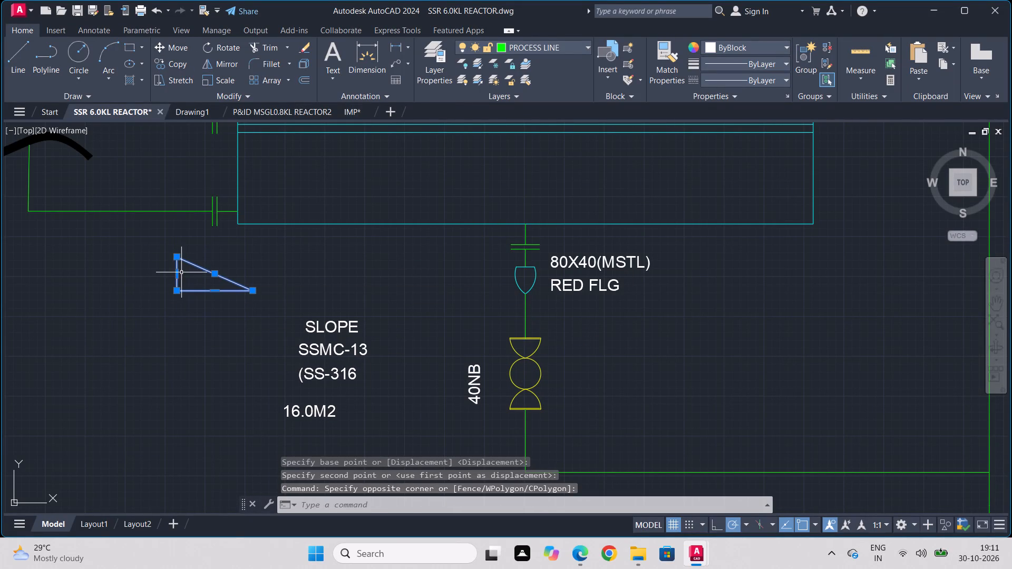
click(181, 273)
click(188, 246)
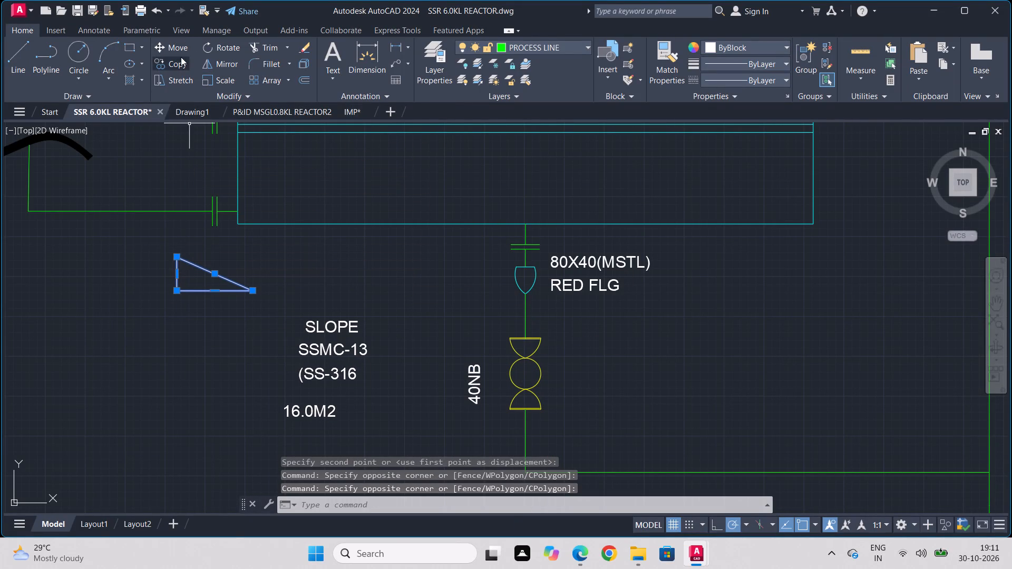
click(174, 47)
drag(189, 288, 194, 289)
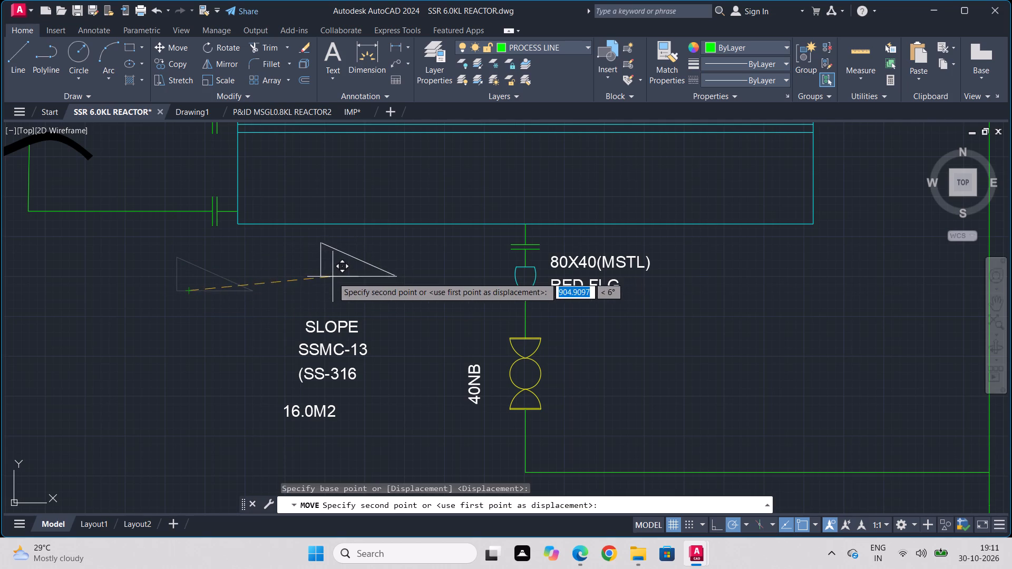
click(333, 277)
Move the SLOPE label directly beneath the slope triangle.
drag(365, 310, 344, 323)
click(274, 339)
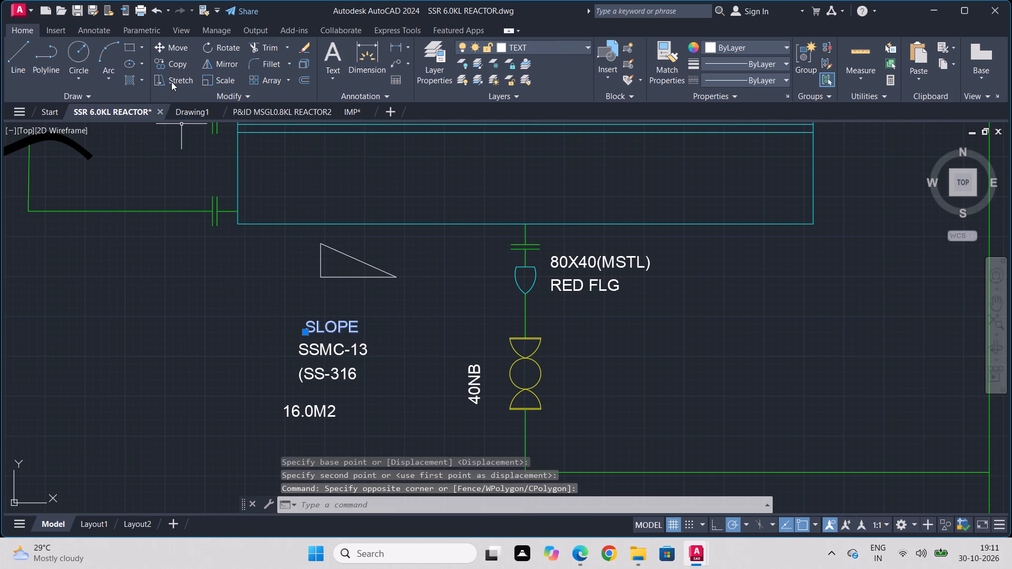
click(170, 44)
click(305, 334)
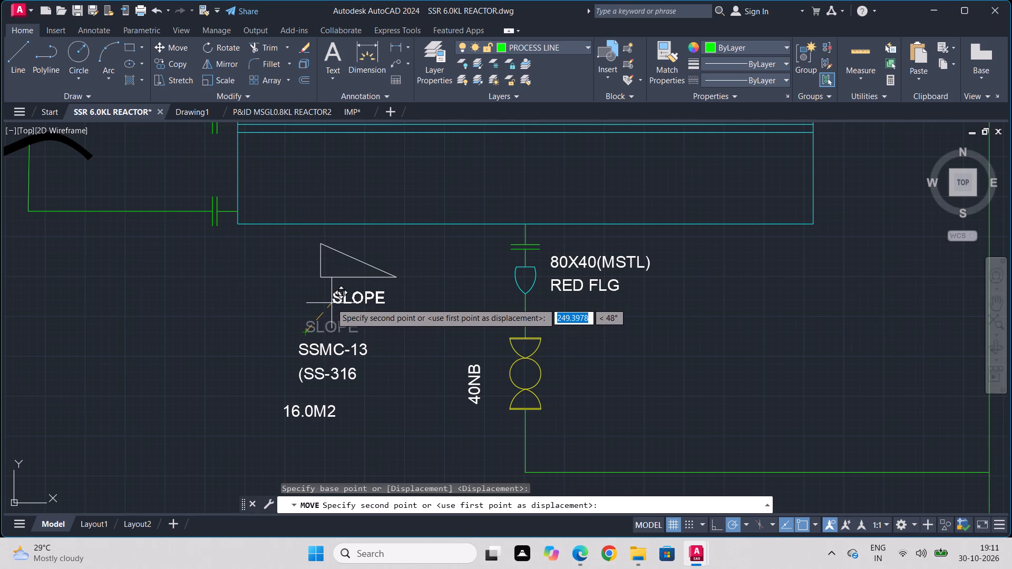
click(331, 303)
Move the SSMC-13 label directly beneath the SLOPE label.
click(355, 335)
click(292, 358)
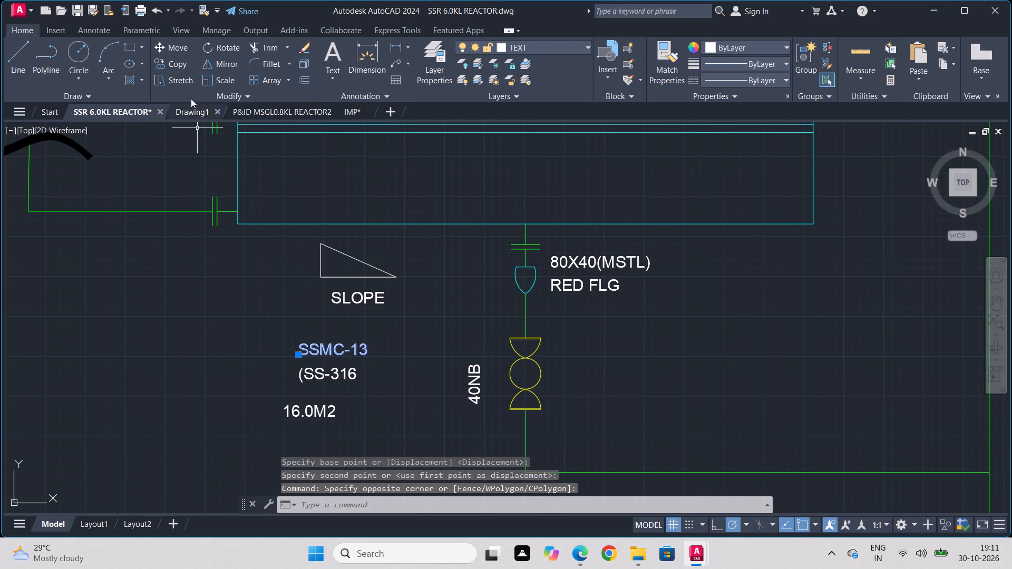
click(169, 39)
click(178, 44)
click(306, 355)
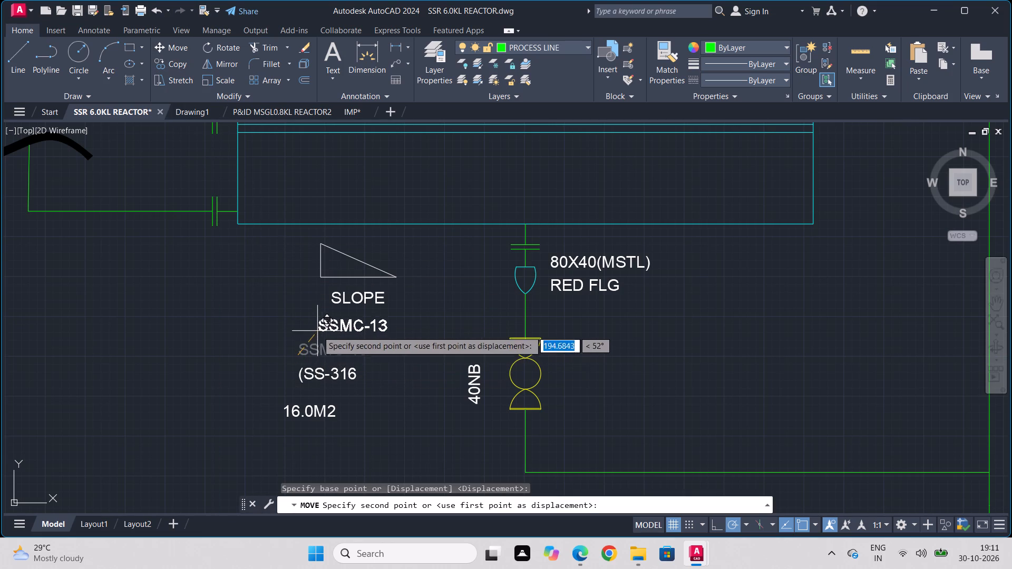
click(323, 322)
Move the (SS-316 label directly beneath the SSMC-13 label.
click(320, 357)
click(297, 387)
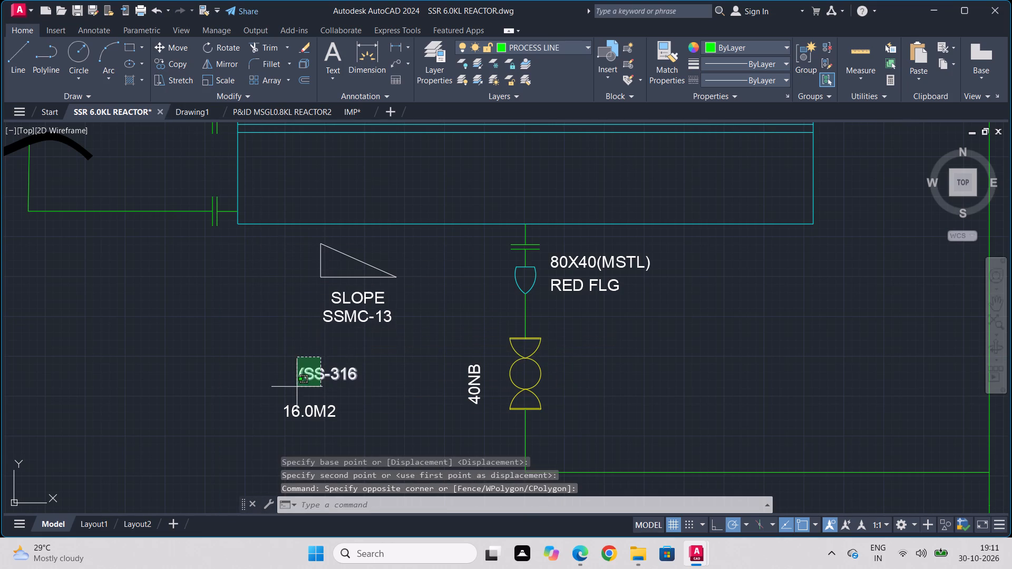
click(181, 49)
click(306, 379)
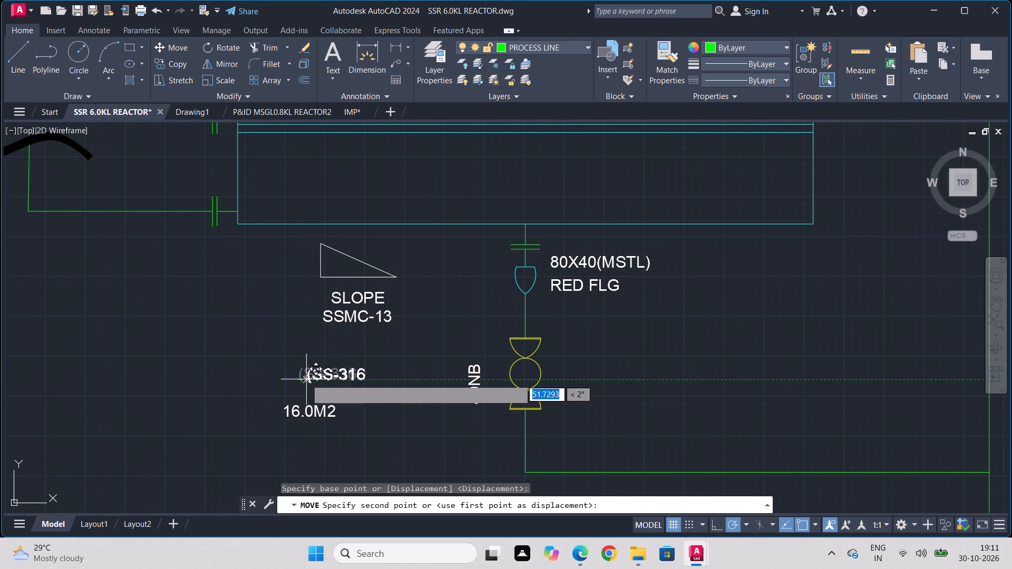
click(324, 344)
Change the material label beneath SSMC-13 to (SS-316).
click(339, 345)
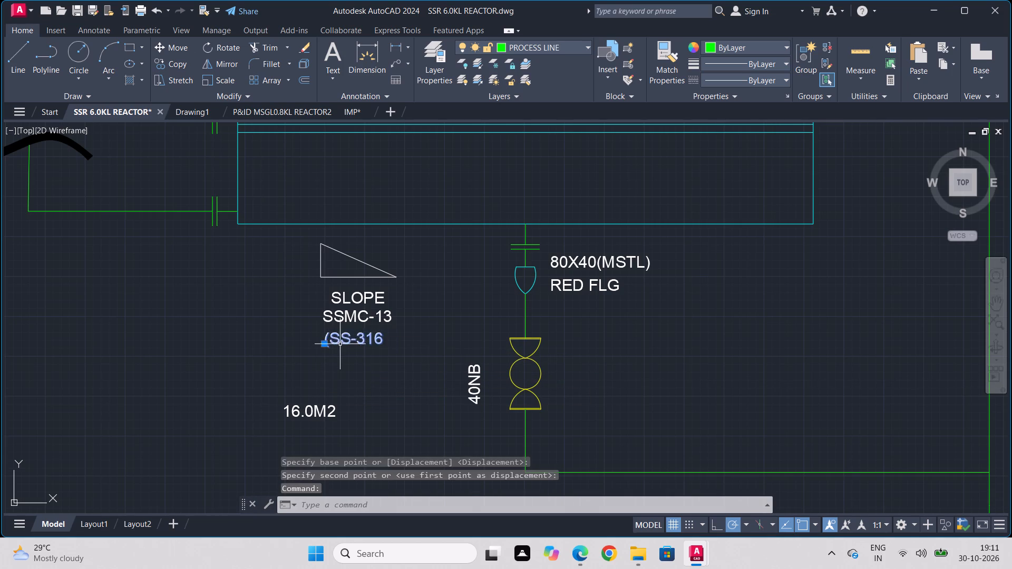
right_click(342, 341)
click(375, 225)
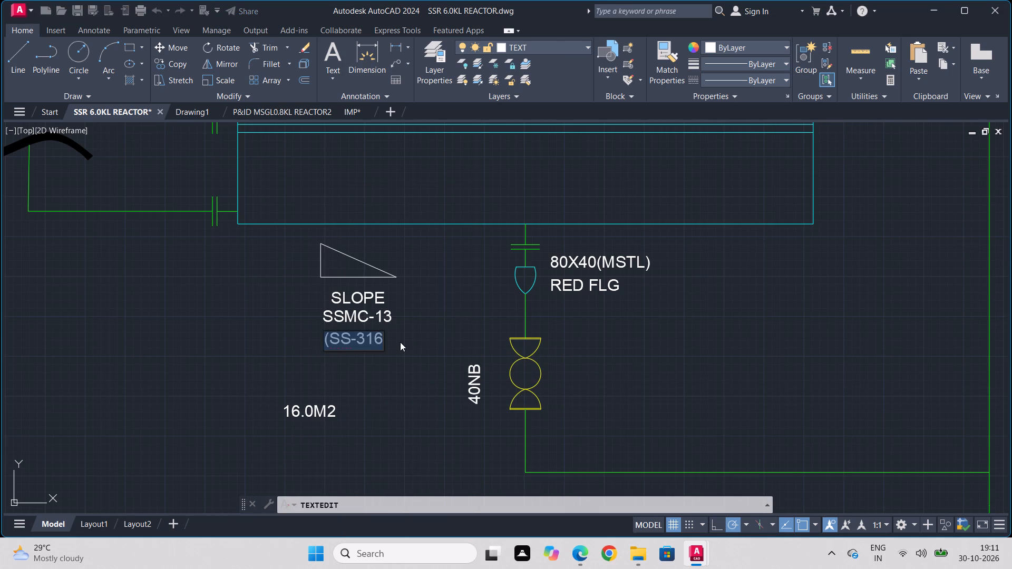
key(shift+parenleft)
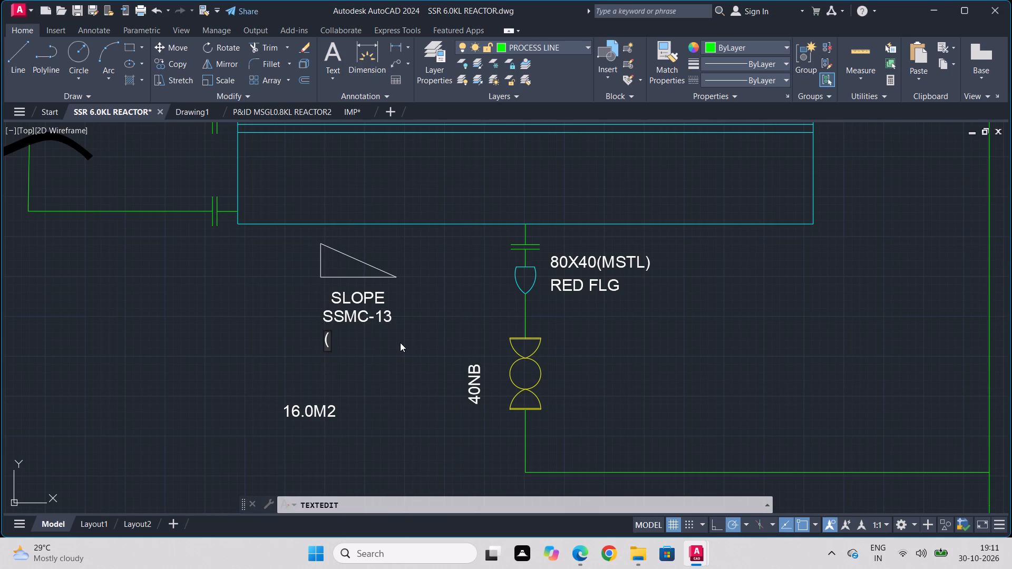
text(SS)
key(minus)
text(31)
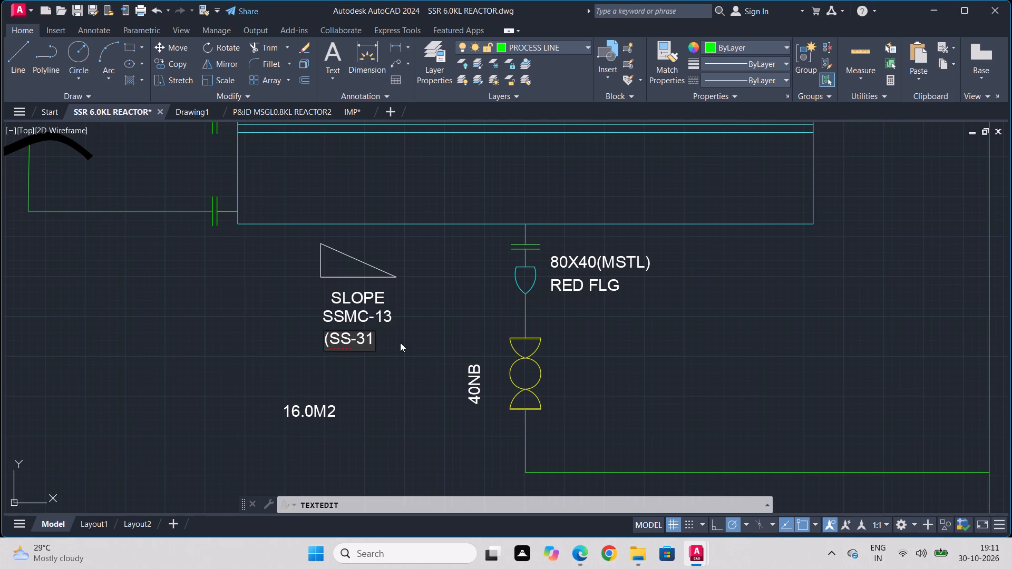
key(6)
key(shift+parenright)
key(Return)
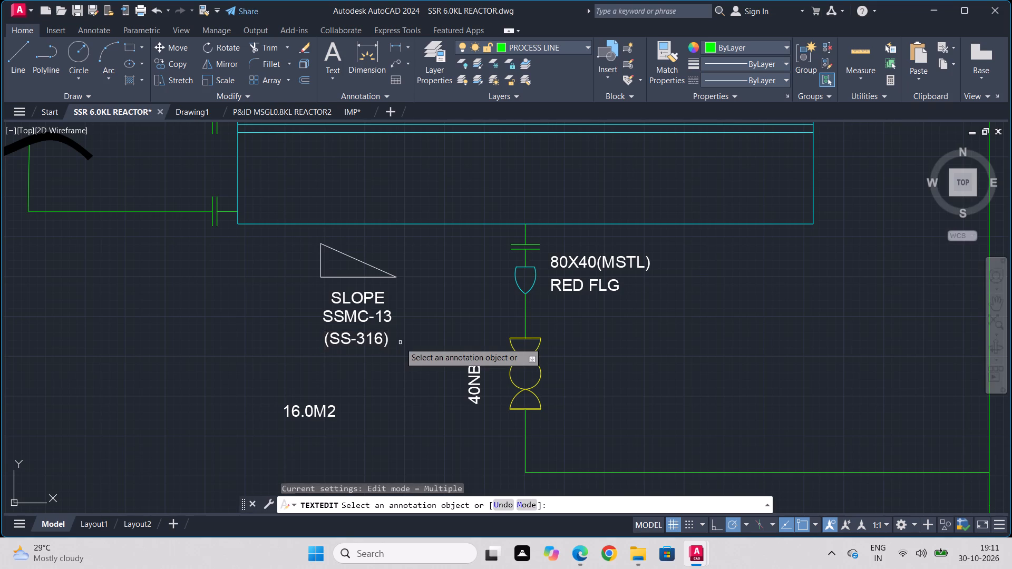
key(Escape)
Move the 16.0M2 label directly beneath the (SS-316) label.
click(348, 404)
click(300, 416)
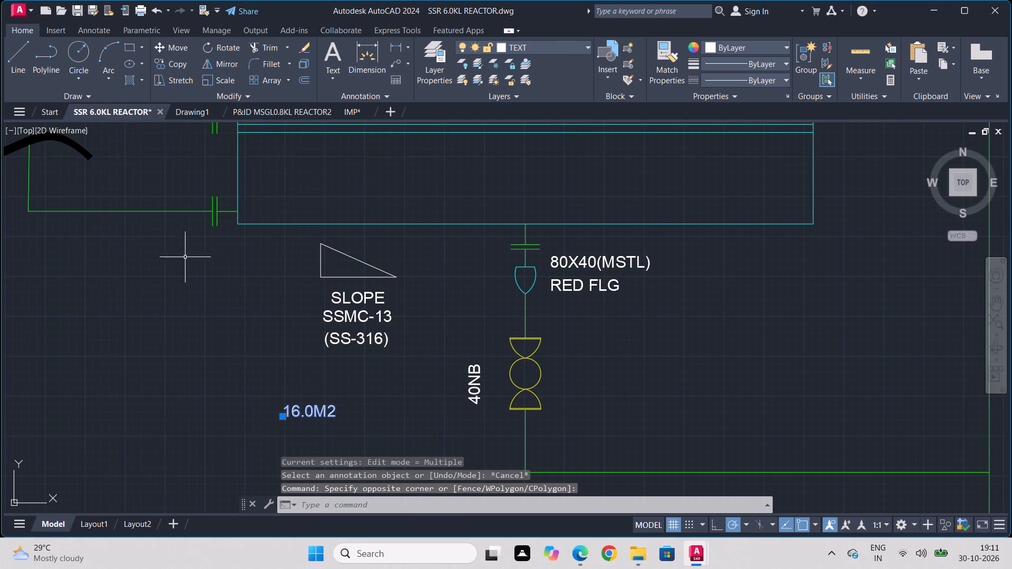
click(170, 37)
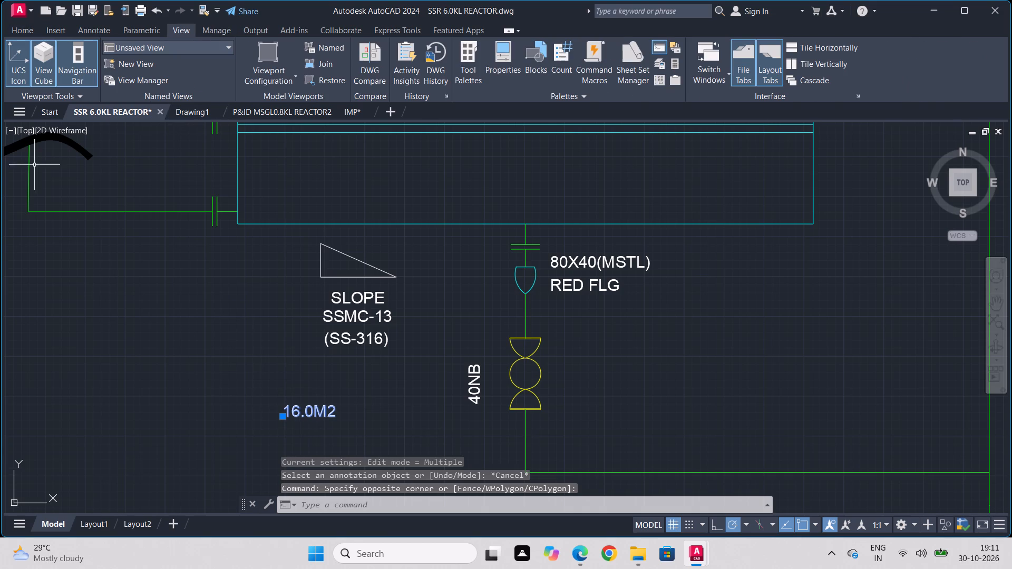
click(14, 28)
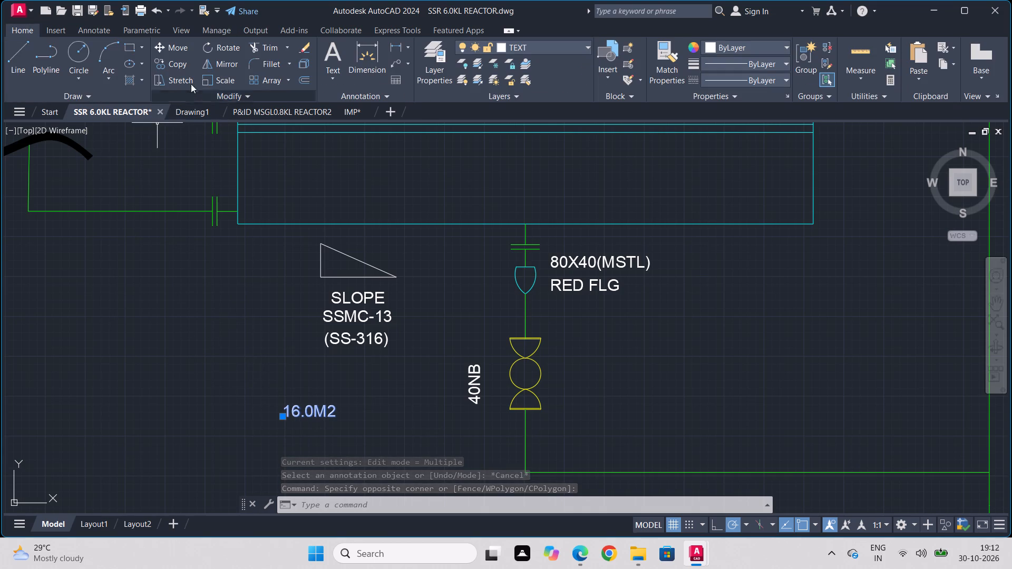
click(177, 42)
click(300, 420)
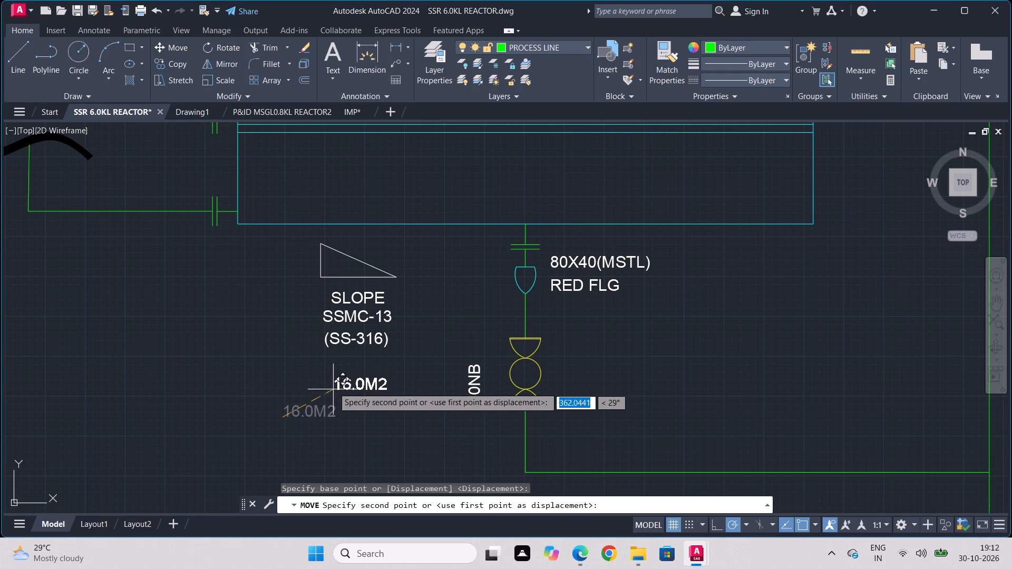
click(333, 366)
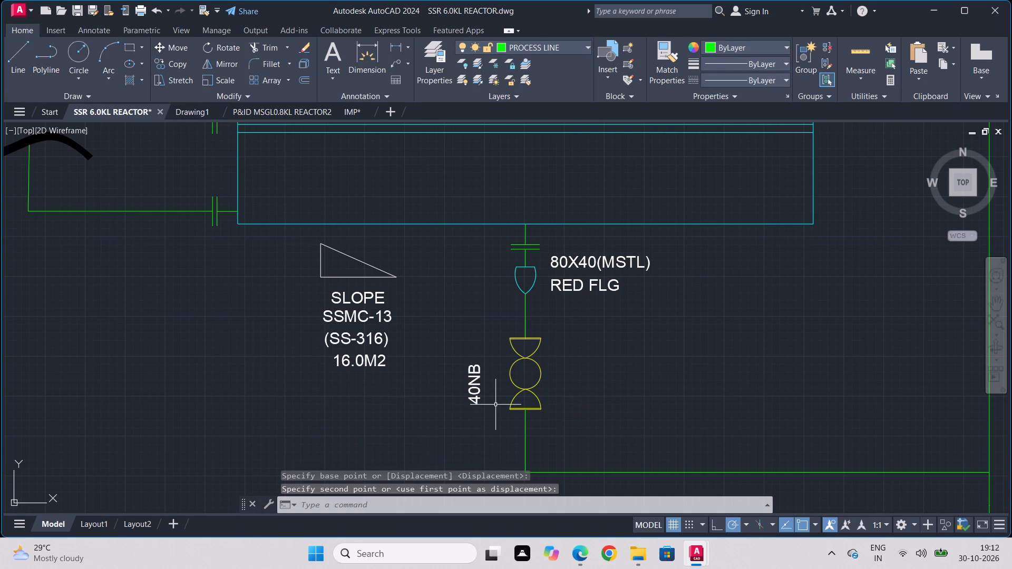
Move the 40NB label closer to the yellow valve on the condenser's bottom outlet line.
scroll(514, 406, up, 3)
drag(386, 193, 370, 213)
click(258, 373)
scroll(352, 280, down, 2)
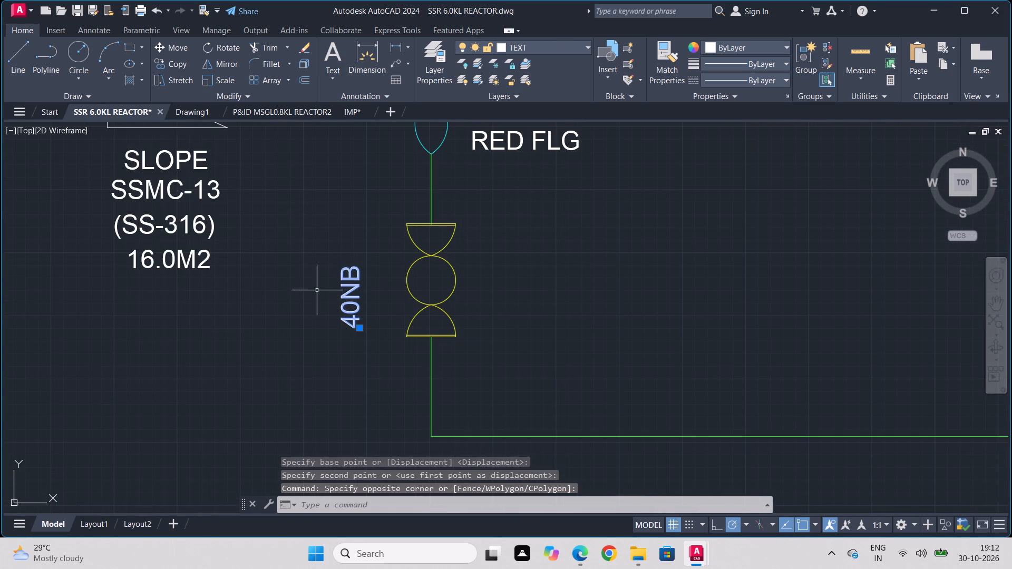
click(162, 47)
click(344, 330)
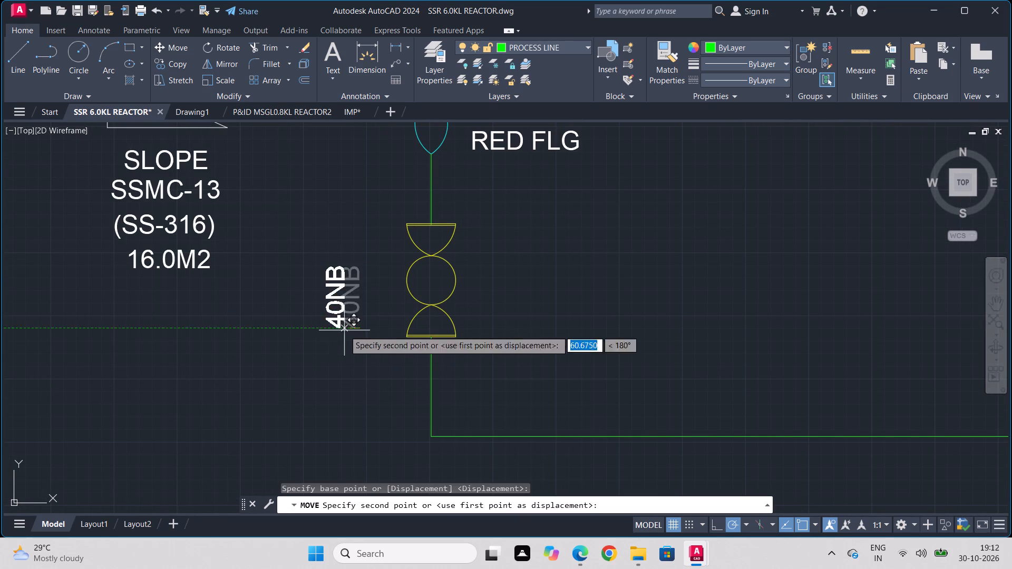
click(392, 317)
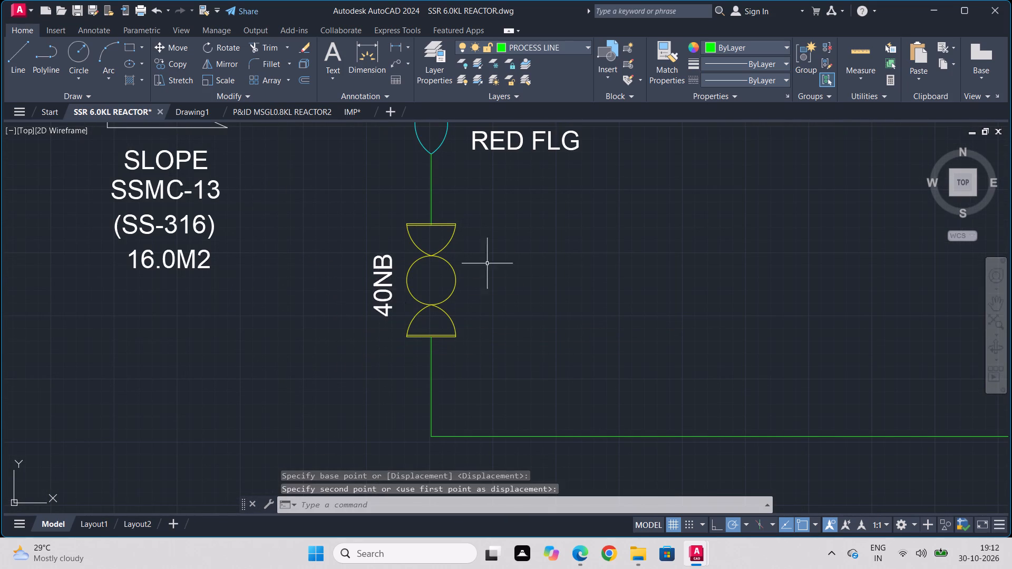
Move the loose cyan arrow from above the condenser to the open area beside the 40NB valve on the bottom outlet line.
scroll(496, 252, down, 1)
middle_drag(496, 252, 453, 352)
scroll(187, 315, down, 1)
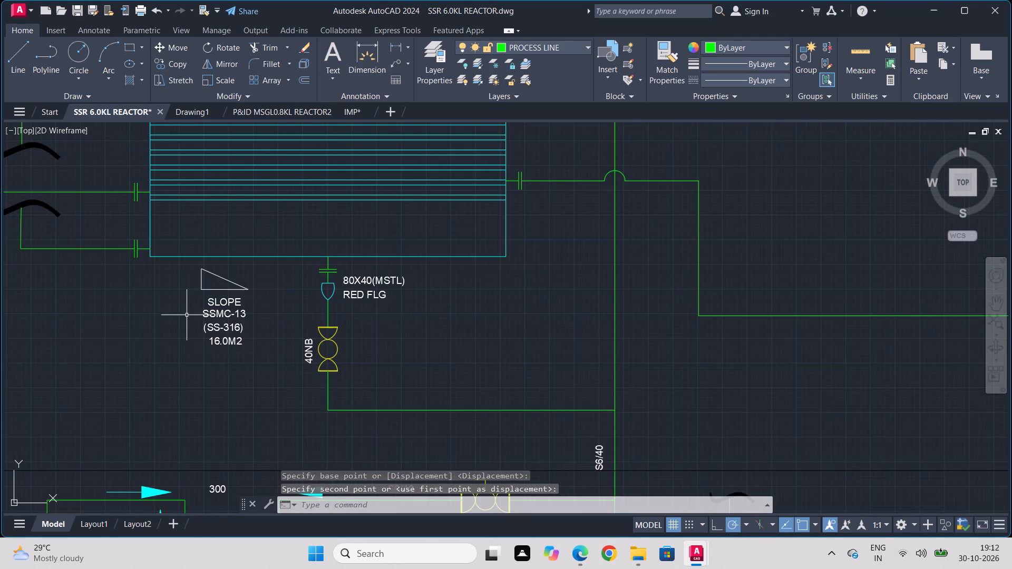
scroll(623, 409, down, 1)
middle_drag(591, 262, 584, 442)
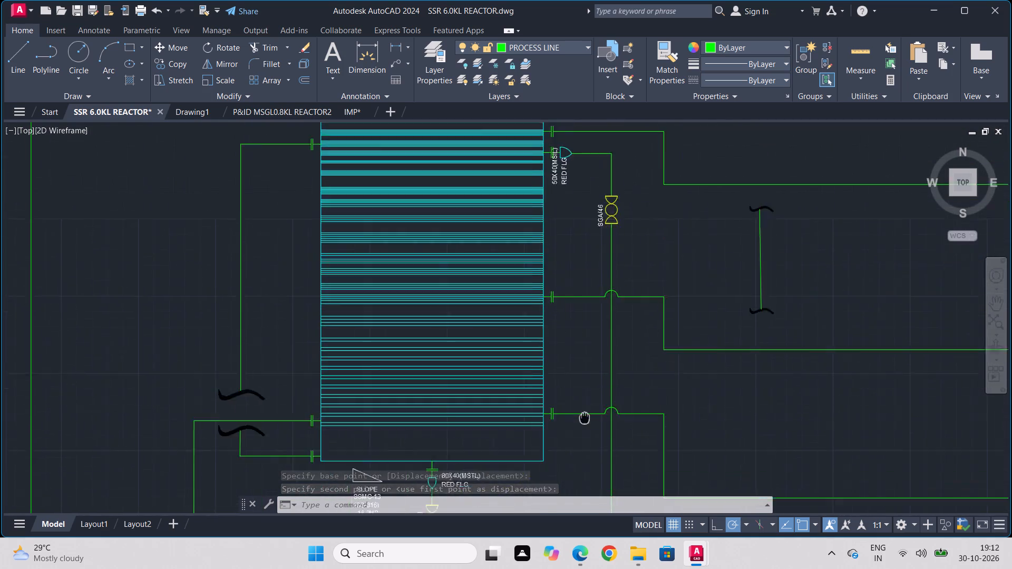
middle_drag(584, 442, 579, 513)
scroll(450, 172, up, 2)
drag(437, 175, 434, 180)
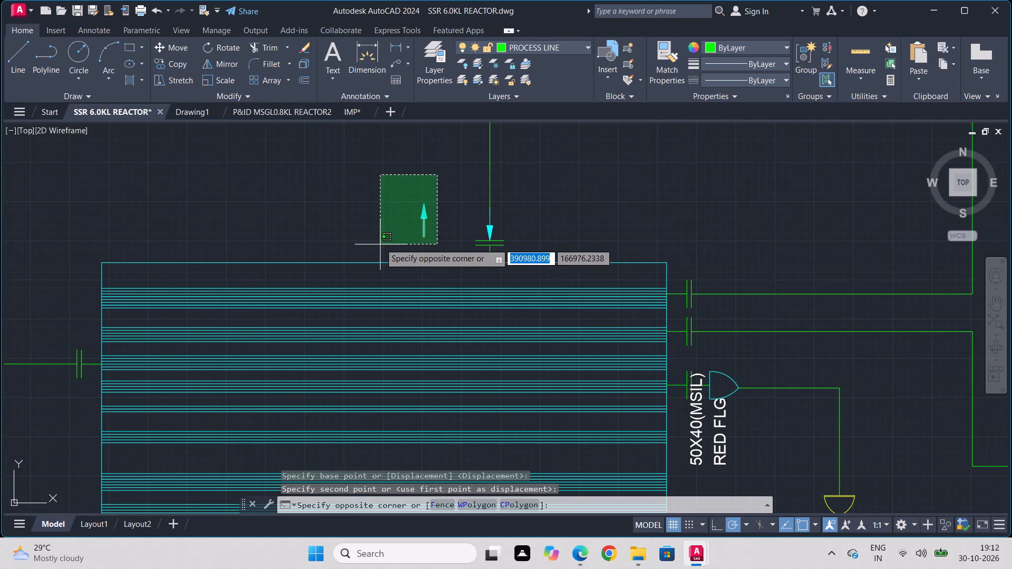
click(380, 240)
click(174, 38)
click(427, 208)
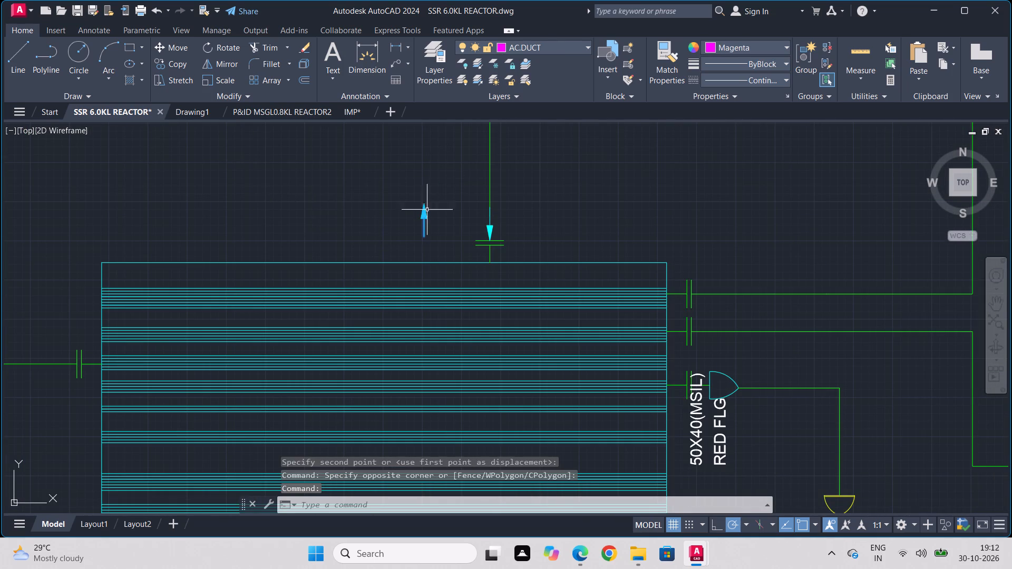
click(175, 48)
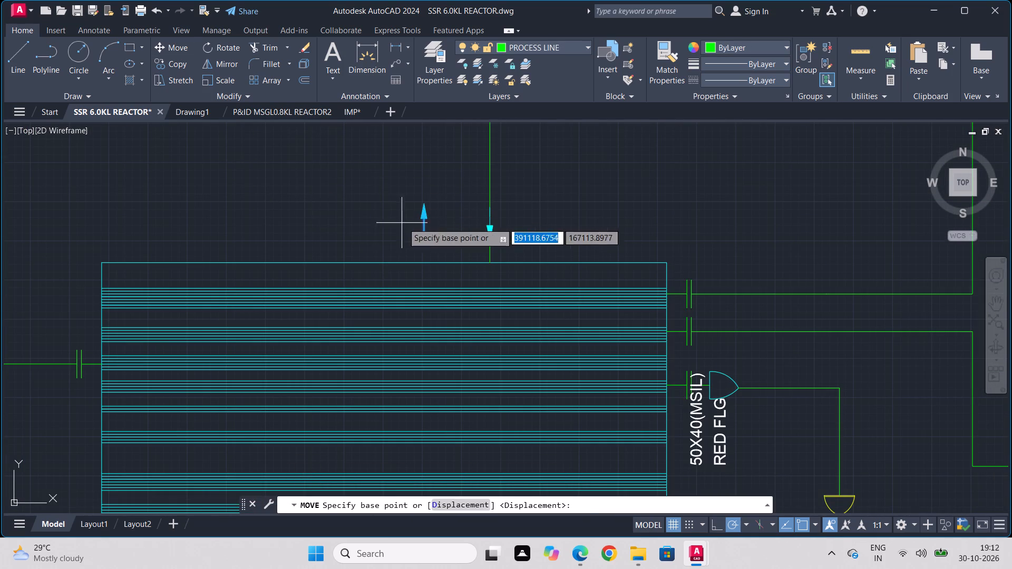
drag(426, 221, 419, 228)
scroll(437, 390, down, 1)
middle_drag(437, 390, 442, 176)
scroll(456, 304, down, 2)
middle_drag(459, 402, 444, 189)
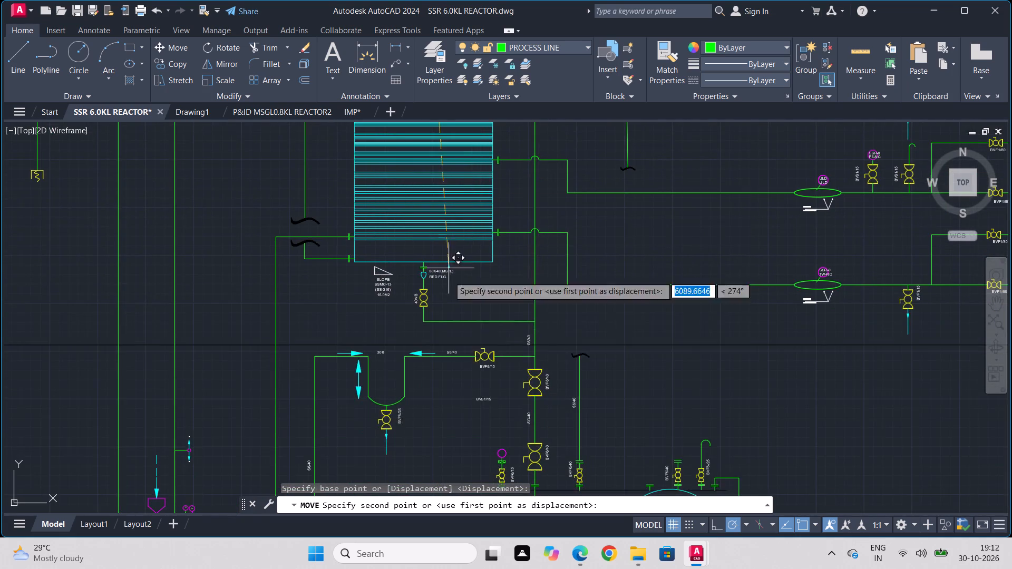
scroll(443, 323, up, 4)
click(488, 233)
Move the RED FLG label lower to open a gap beneath the 80X40(MSTL) label.
middle_drag(426, 219, 432, 329)
scroll(368, 168, up, 2)
middle_drag(370, 171, 382, 388)
click(398, 330)
click(375, 384)
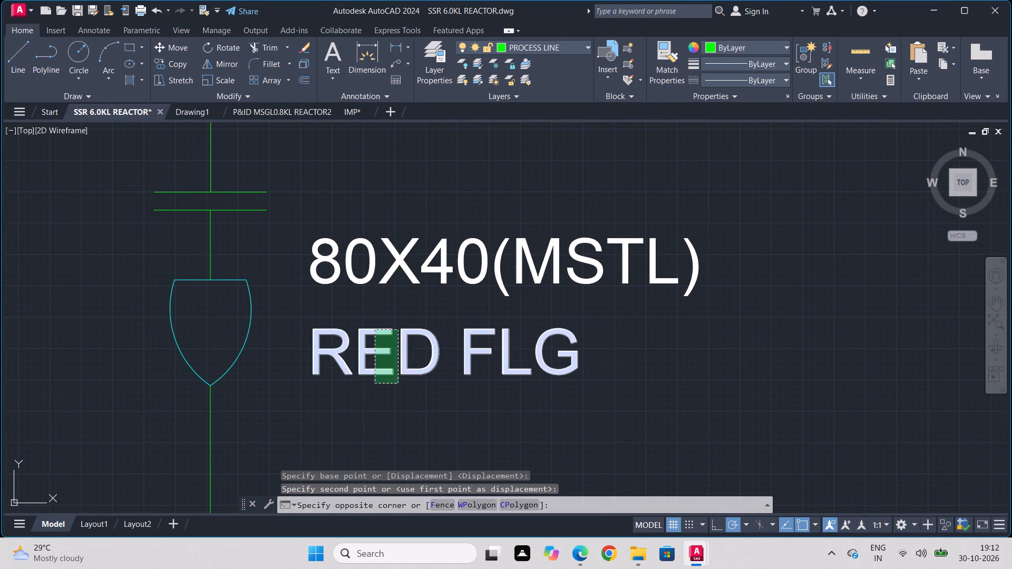
drag(173, 46, 174, 53)
drag(348, 366, 348, 408)
middle_drag(368, 497, 368, 258)
scroll(368, 244, down, 2)
click(353, 339)
Rotate the cyan arrow beside the 40NB valve about its tail so that it points left towards the outlet line.
middle_drag(537, 430, 536, 405)
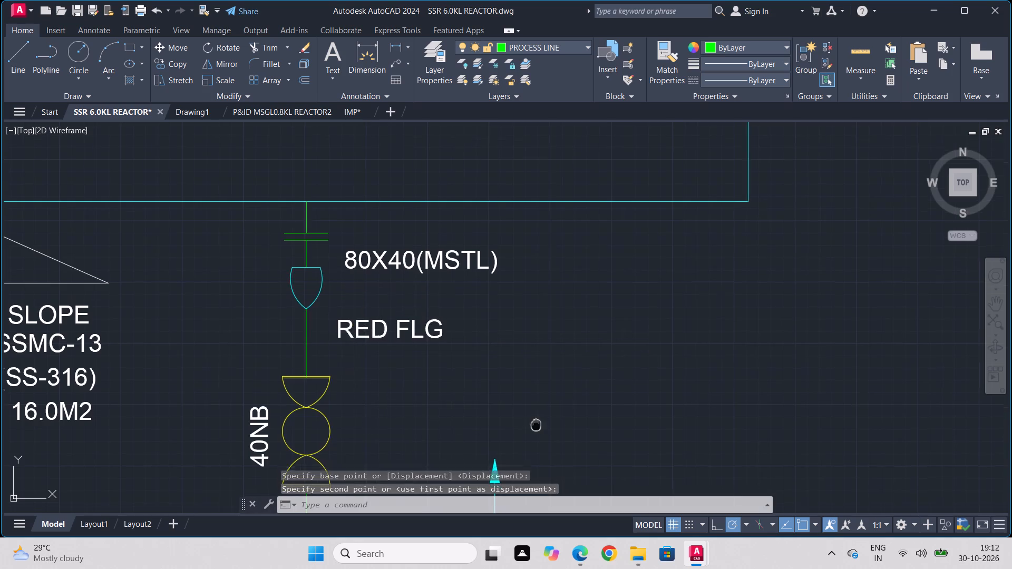
middle_drag(536, 405, 533, 228)
drag(533, 228, 507, 267)
click(467, 326)
click(222, 37)
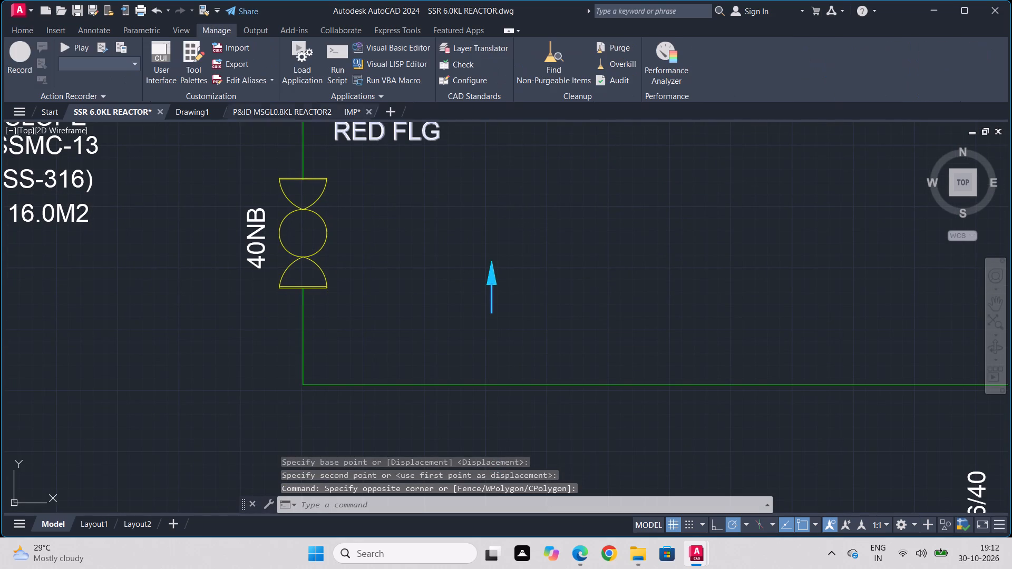
click(11, 25)
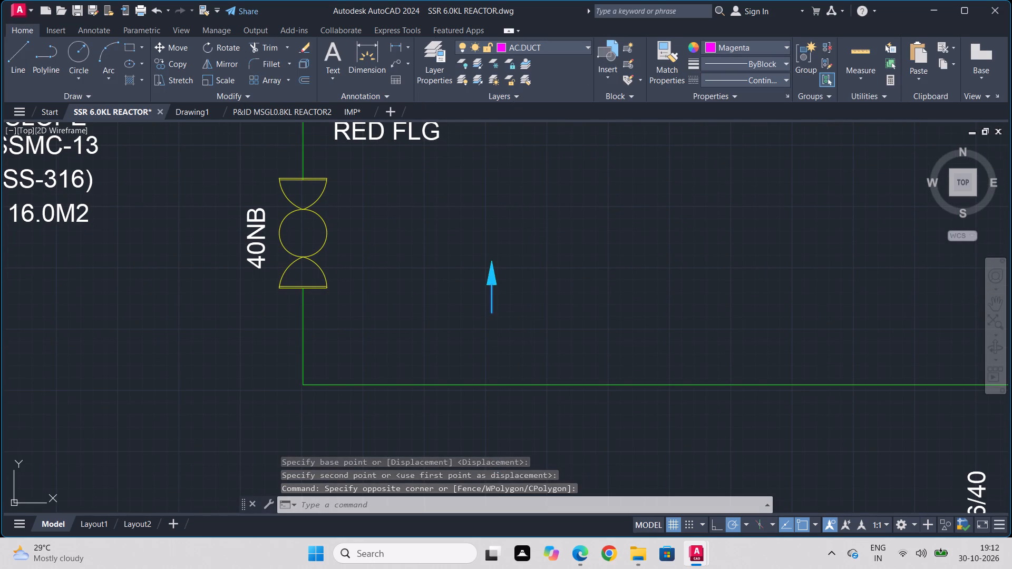
click(490, 313)
click(214, 39)
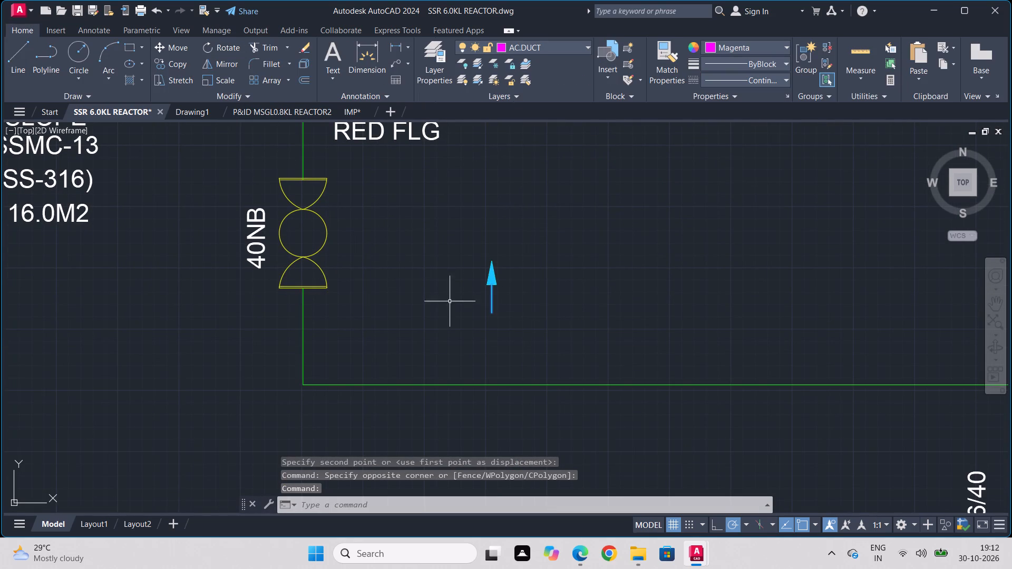
click(228, 48)
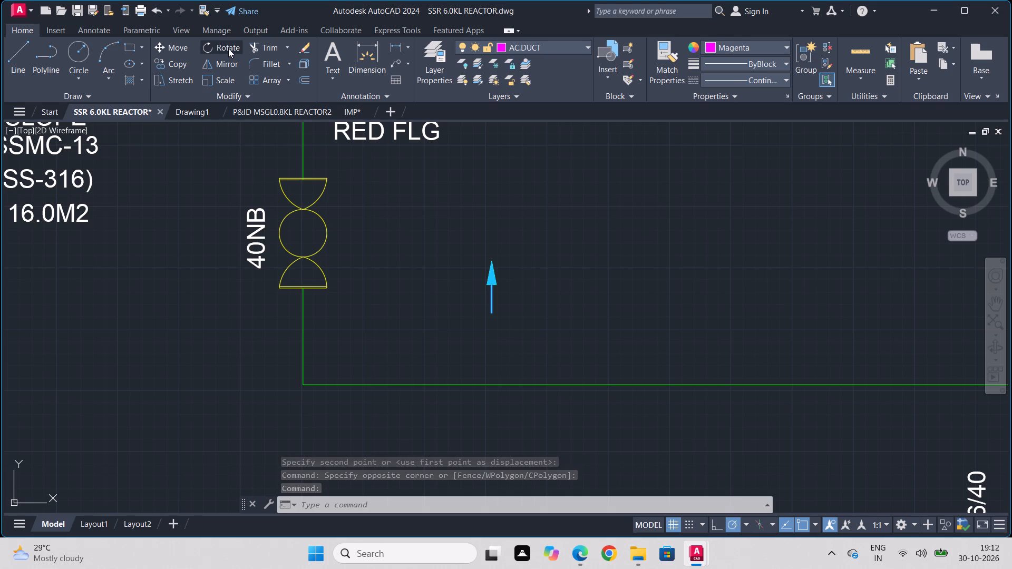
key(Escape)
click(518, 242)
click(471, 319)
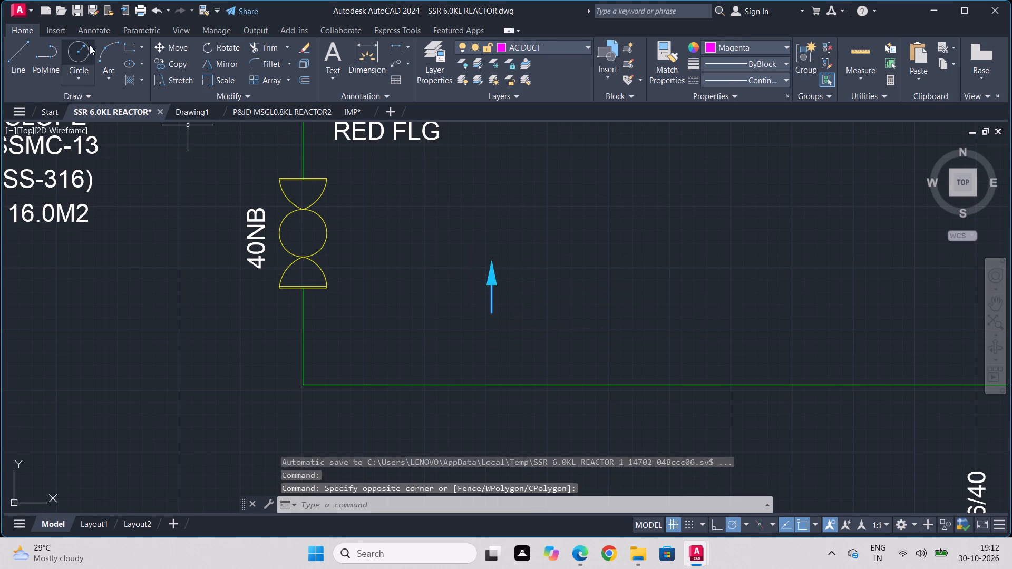
click(203, 47)
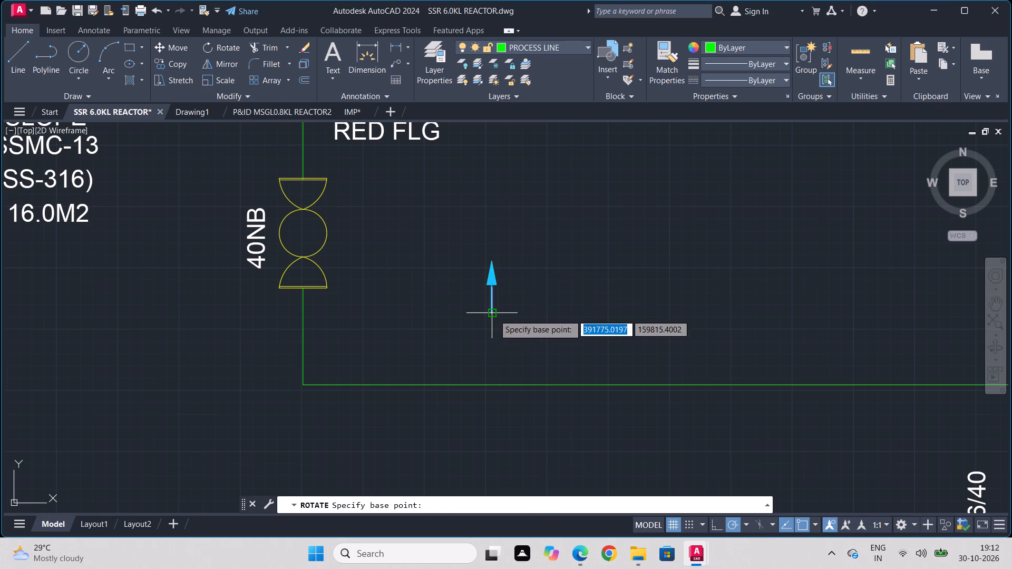
click(493, 315)
click(490, 205)
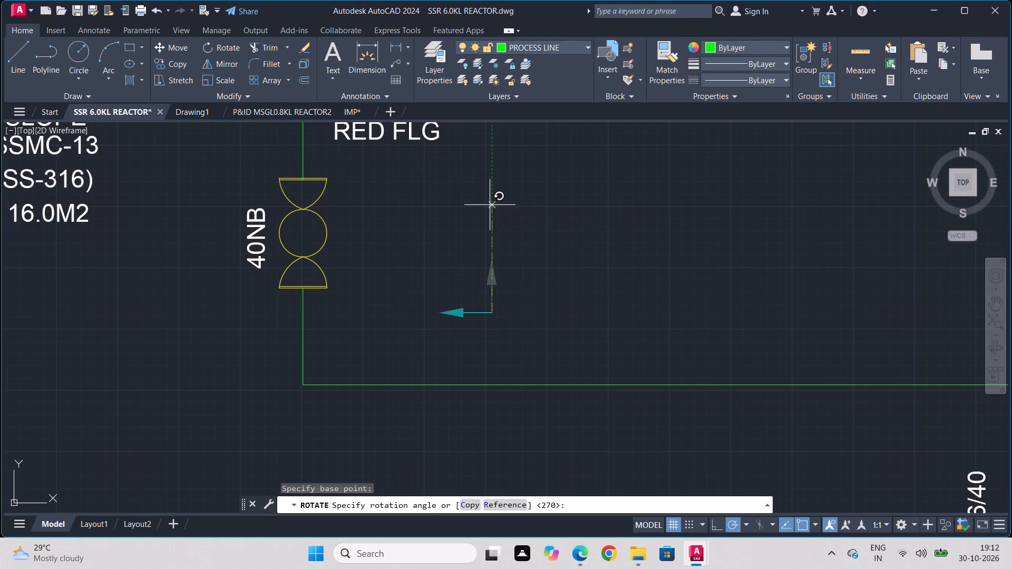
Move the rotated arrow between the 80X40(MSTL) and RED FLG labels, with its tip next to the reducer.
click(510, 234)
click(428, 330)
click(161, 42)
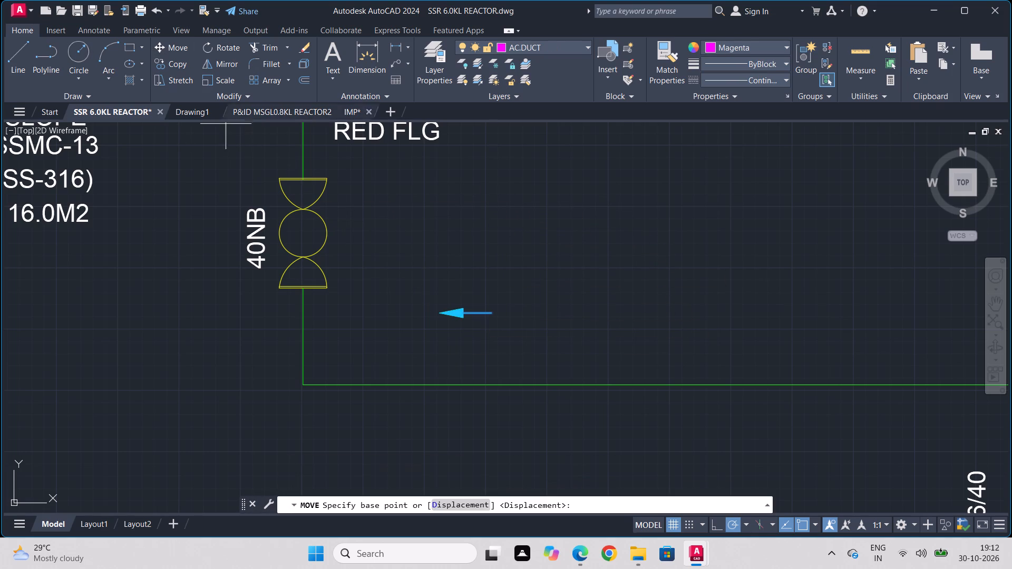
click(434, 317)
middle_drag(410, 204, 452, 361)
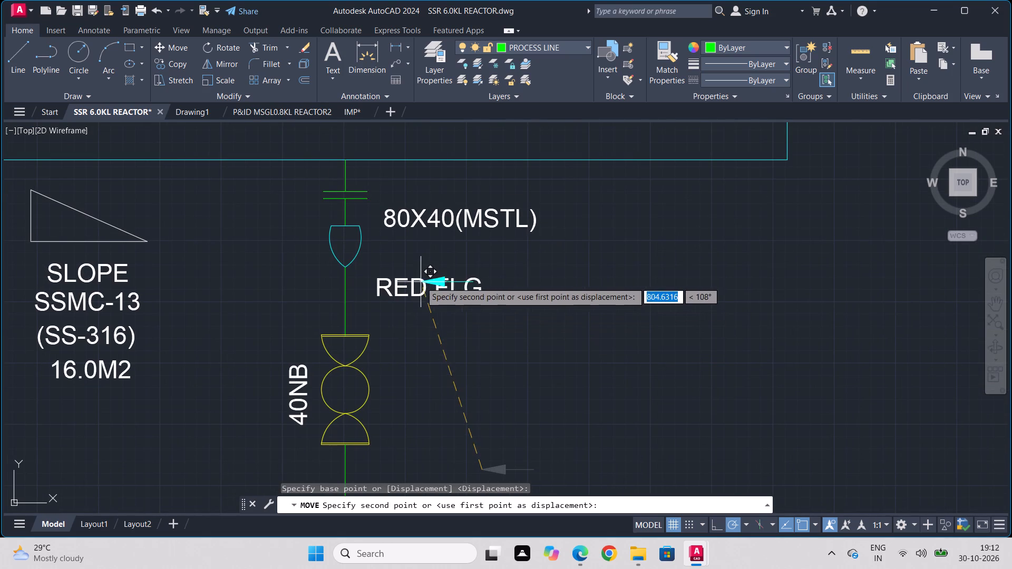
click(384, 242)
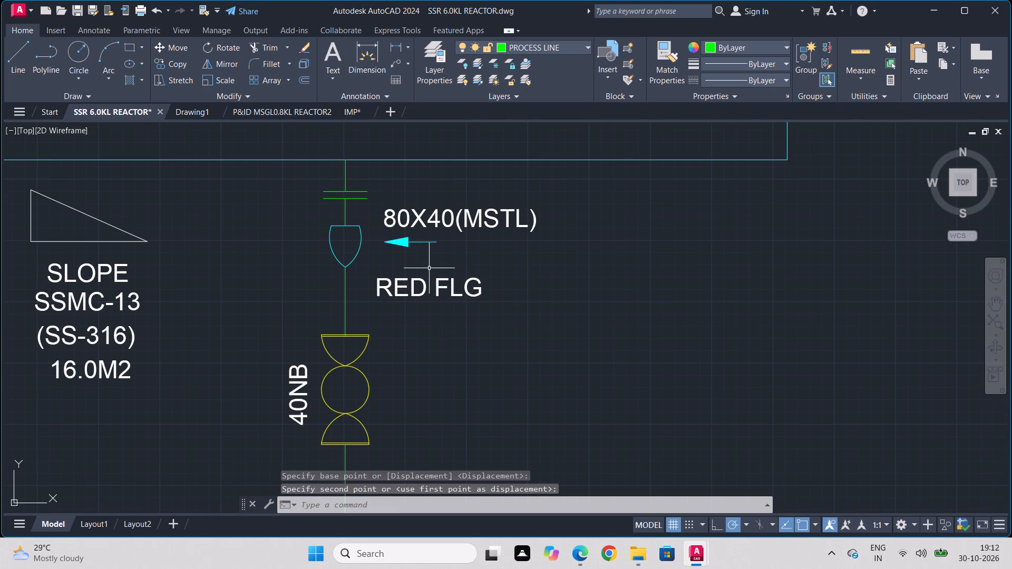
Draw a horizontal line extending rightward from the arrow's tail to just past the end of the 80X40(MSTL) label.
key(l)
key(Return)
click(442, 247)
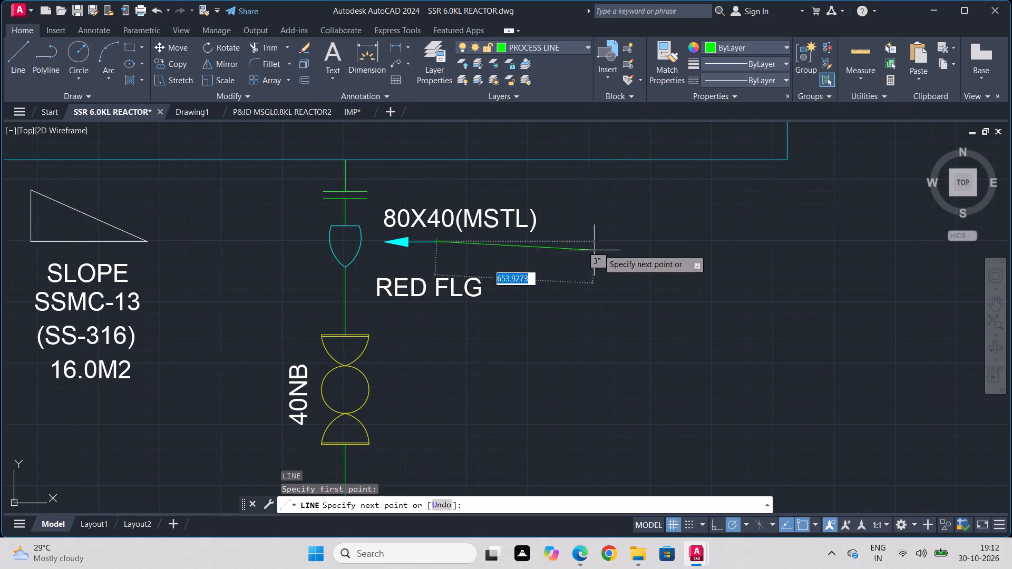
click(611, 239)
key(Escape)
Set the new line behind the arrow to cyan with a dashed ACAD linetype.
click(597, 242)
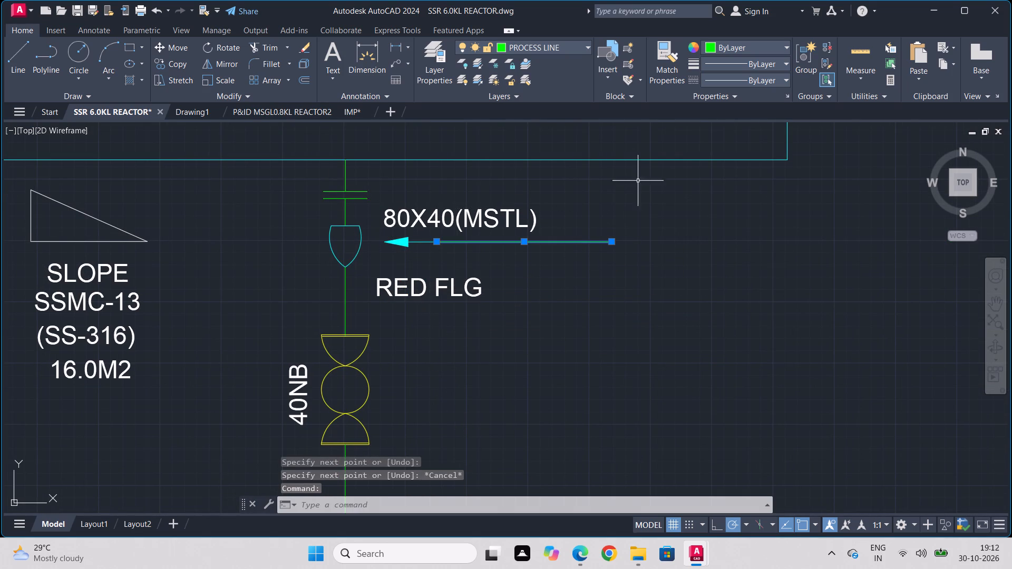
click(692, 47)
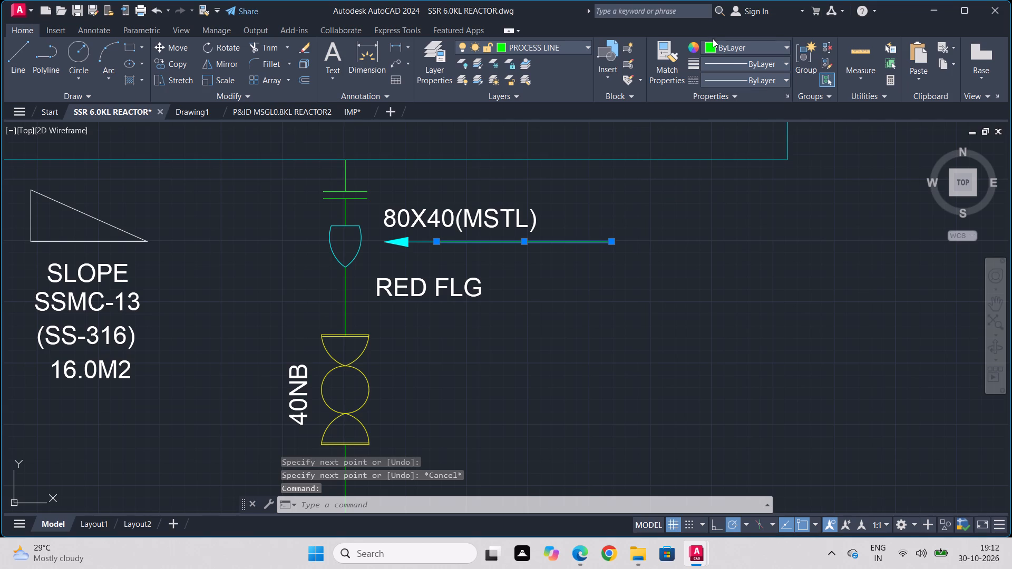
click(714, 46)
click(752, 173)
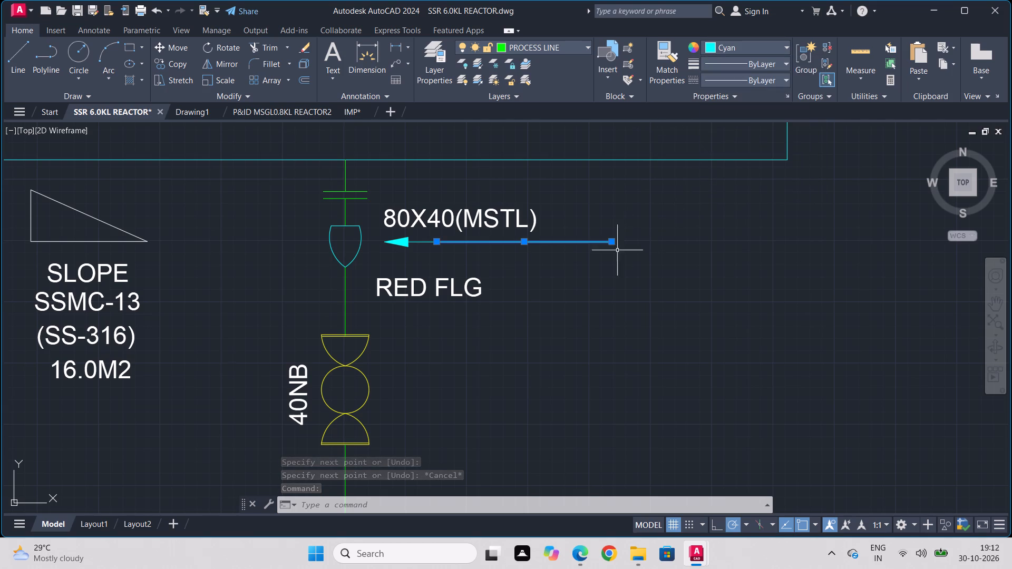
key(Escape)
click(580, 240)
click(788, 81)
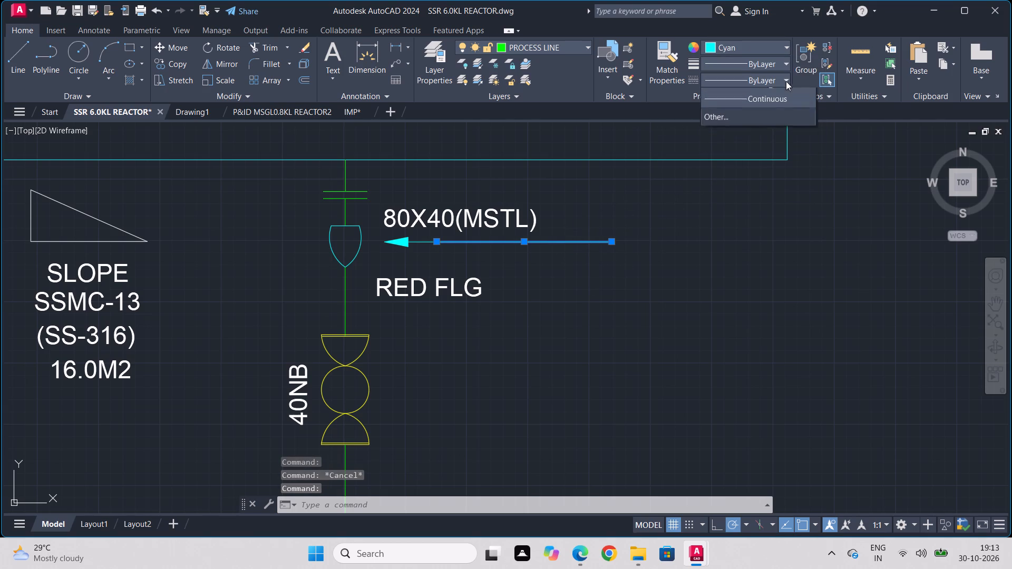
click(752, 124)
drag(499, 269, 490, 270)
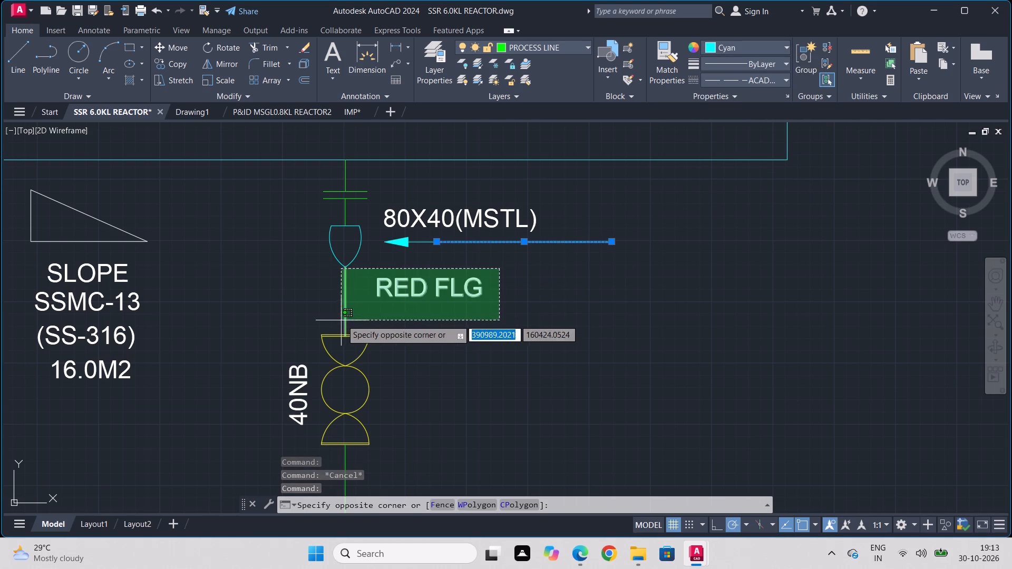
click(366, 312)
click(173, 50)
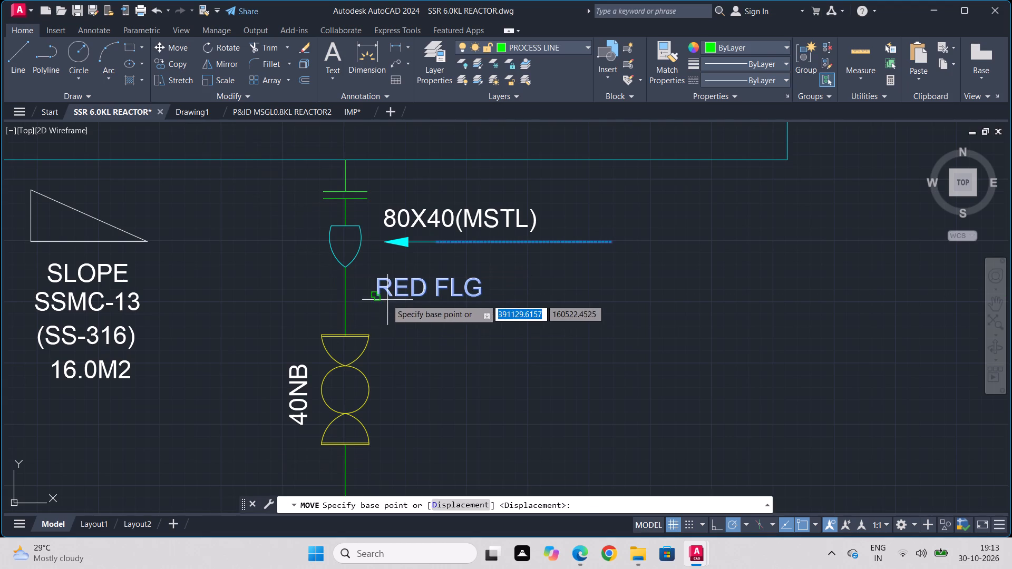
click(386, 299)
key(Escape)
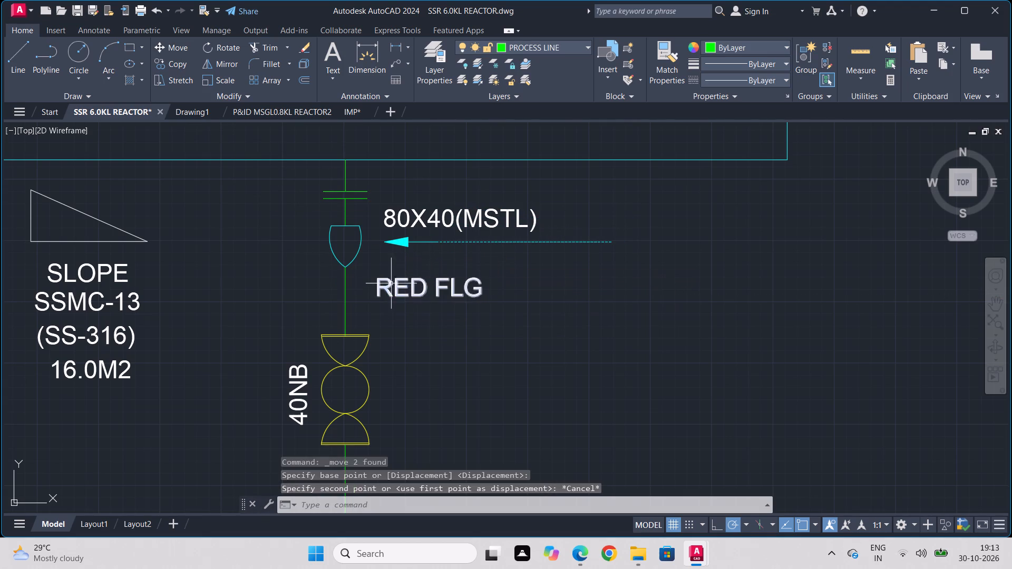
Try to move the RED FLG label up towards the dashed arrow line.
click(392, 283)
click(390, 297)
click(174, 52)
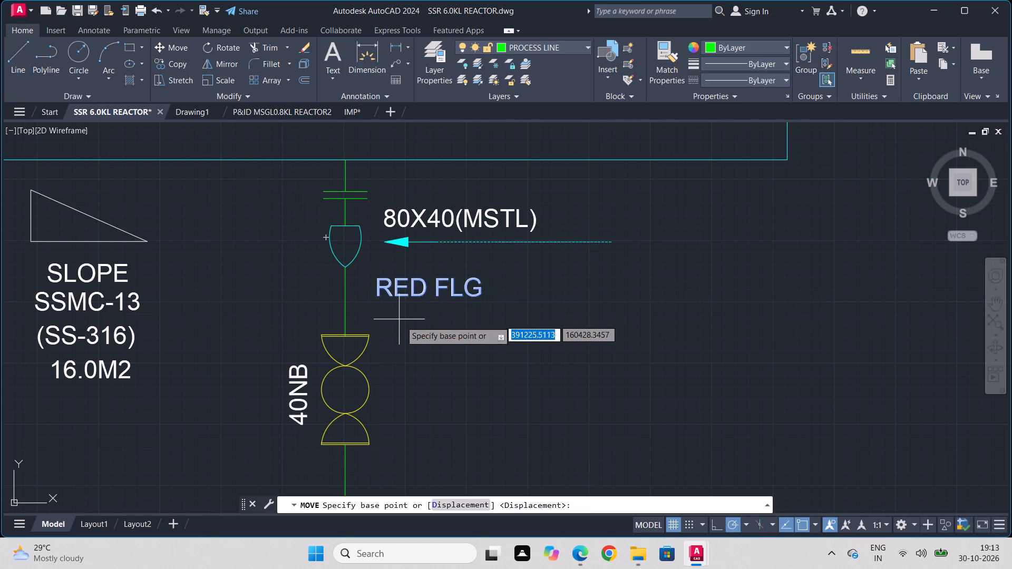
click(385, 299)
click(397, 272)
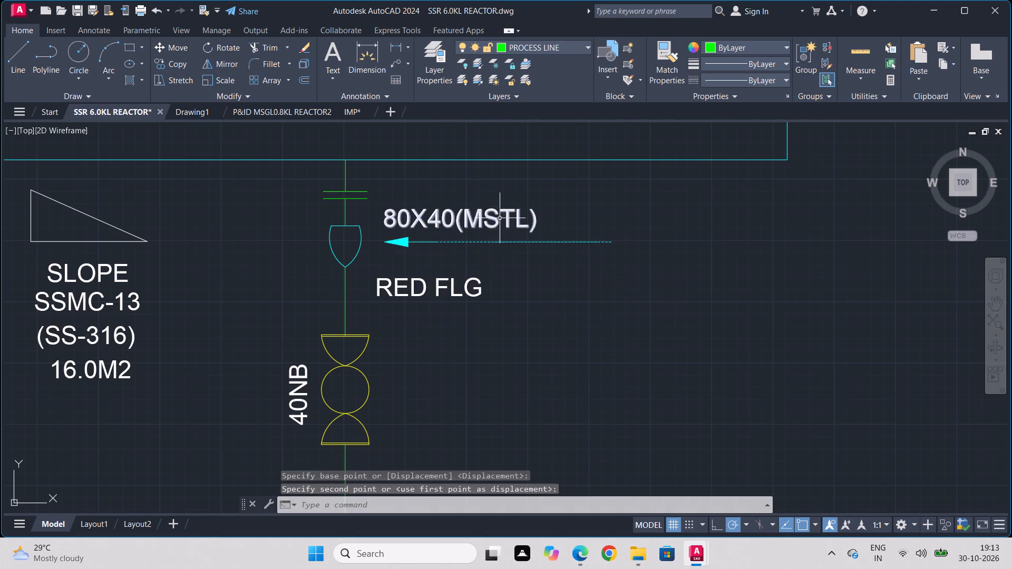
Move the RED FLG label directly beneath the dashed arrow line, roughly aligned with the start of the 80X40(MSTL) label.
click(445, 290)
click(395, 299)
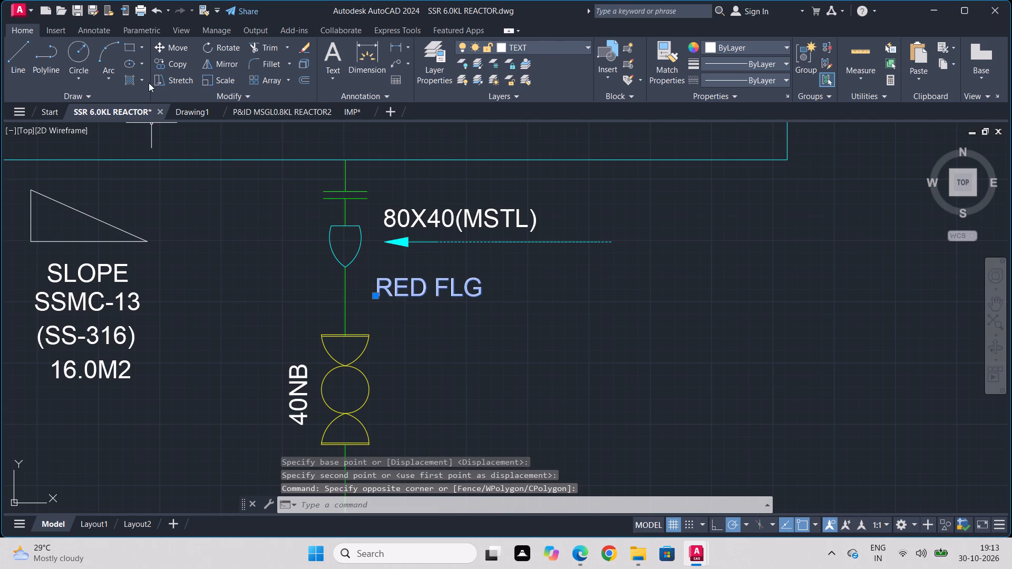
click(161, 45)
scroll(400, 292, up, 3)
click(386, 278)
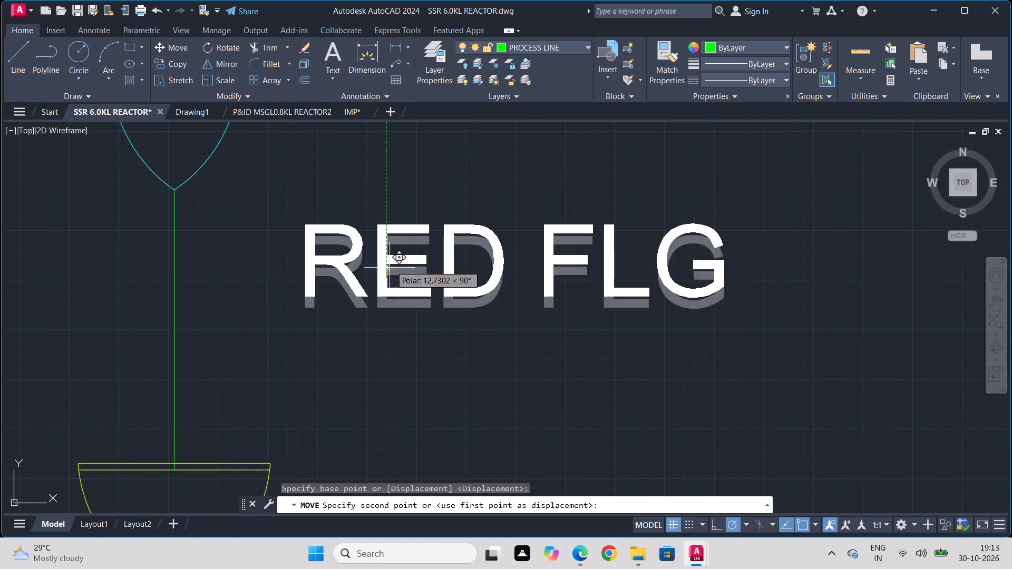
scroll(407, 185, down, 1)
scroll(422, 263, up, 1)
middle_drag(422, 263, 423, 355)
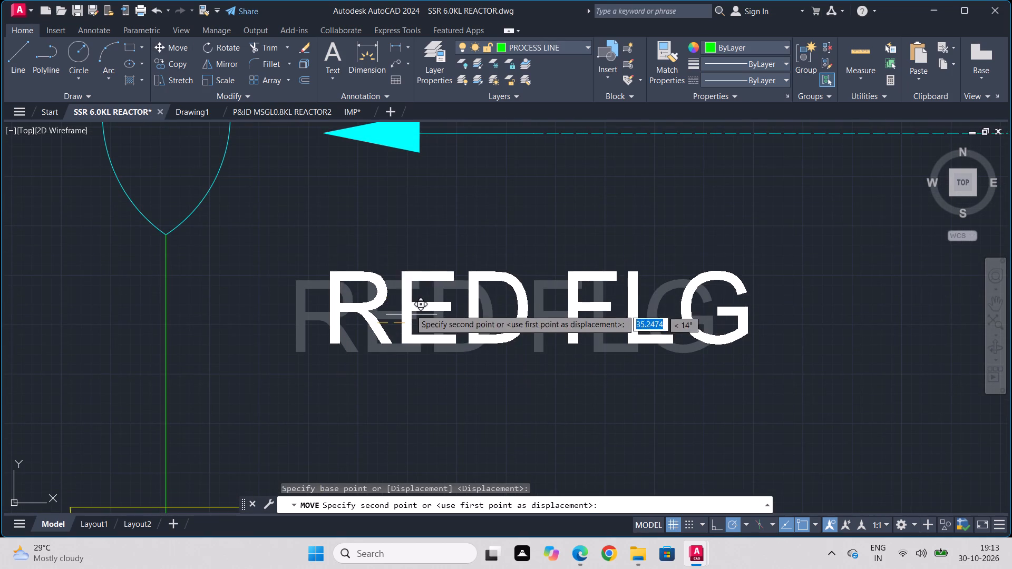
click(420, 223)
scroll(396, 292, down, 2)
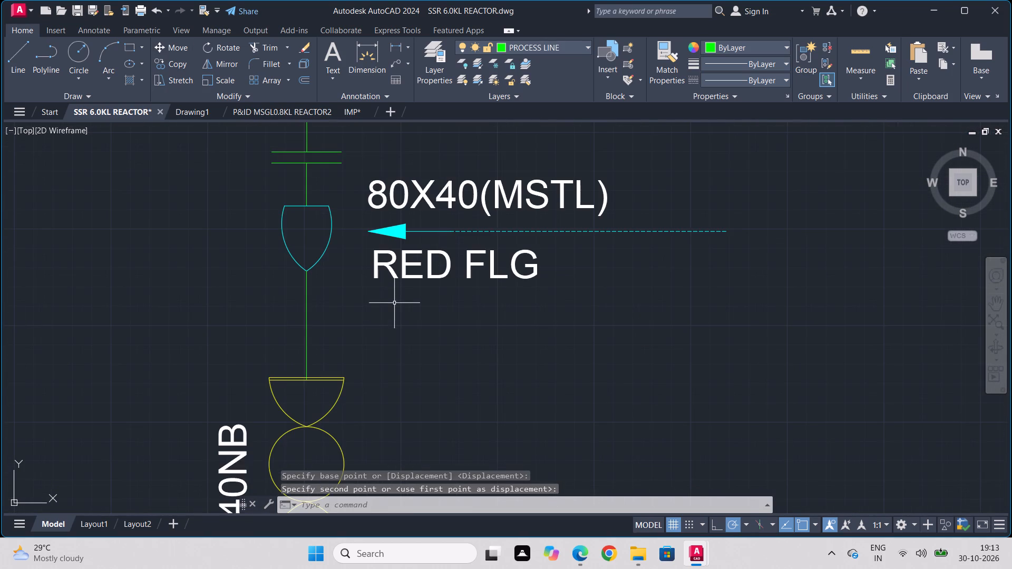
Copy the 80X40(MSTL) and RED FLG labels with their dashed arrow to the pump enclosure's right edge, below the TO PROCES line.
drag(455, 157, 450, 183)
click(411, 299)
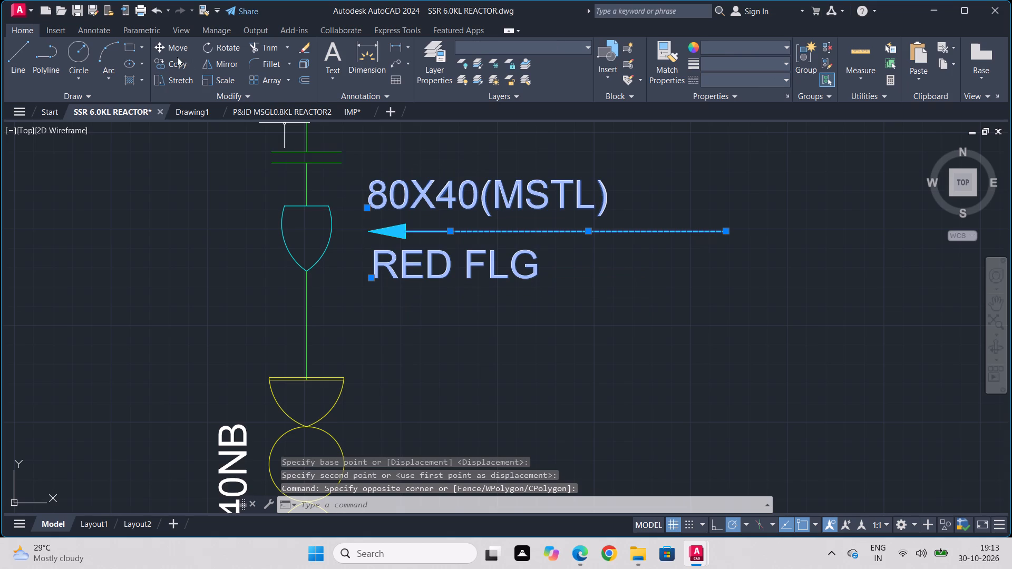
drag(172, 63, 179, 69)
click(377, 224)
scroll(676, 378, down, 2)
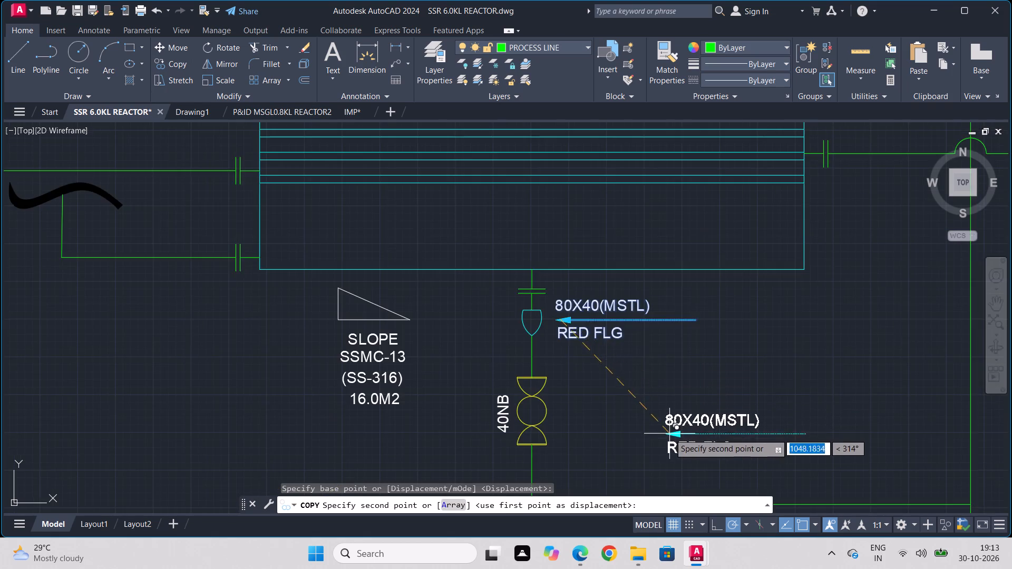
scroll(669, 434, down, 3)
middle_drag(669, 434, 573, 209)
scroll(661, 465, down, 1)
middle_drag(655, 446, 495, 169)
scroll(697, 266, up, 4)
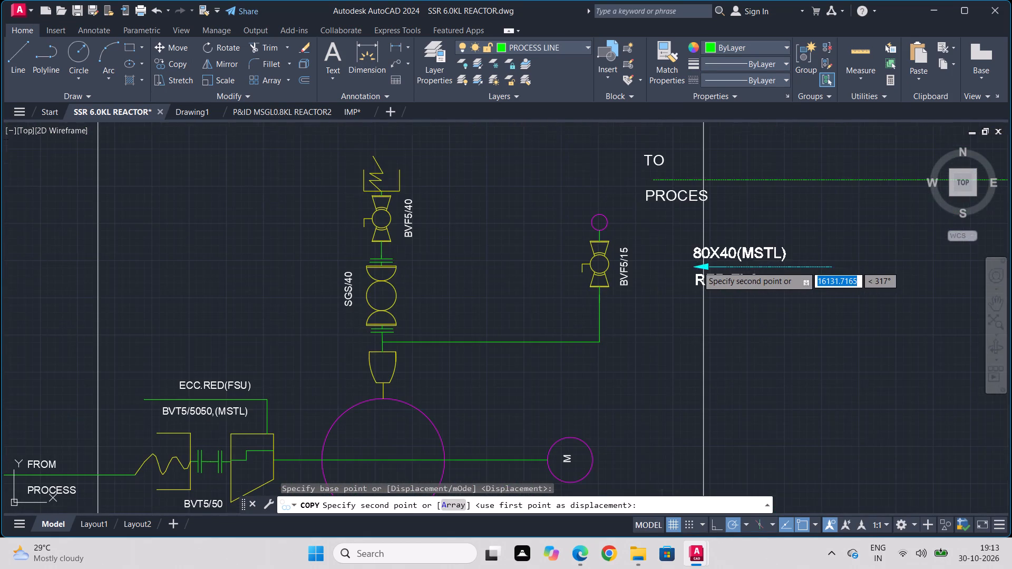
click(712, 261)
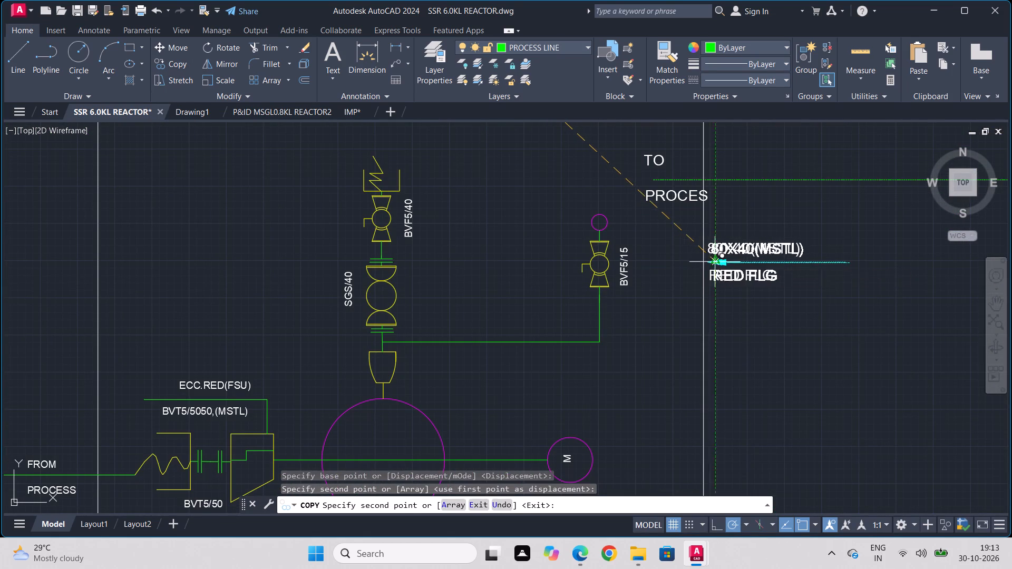
key(Escape)
Reword the copied labels to MOBILE above and PUMP below the arrow line.
click(748, 239)
click(747, 252)
right_click(747, 252)
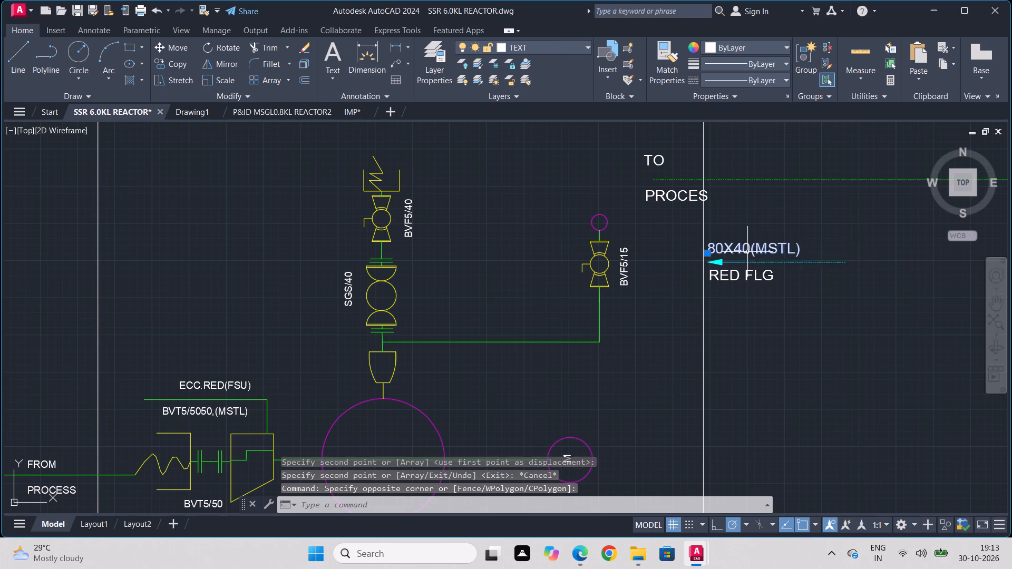
click(792, 230)
text(MOBILE)
key(Return)
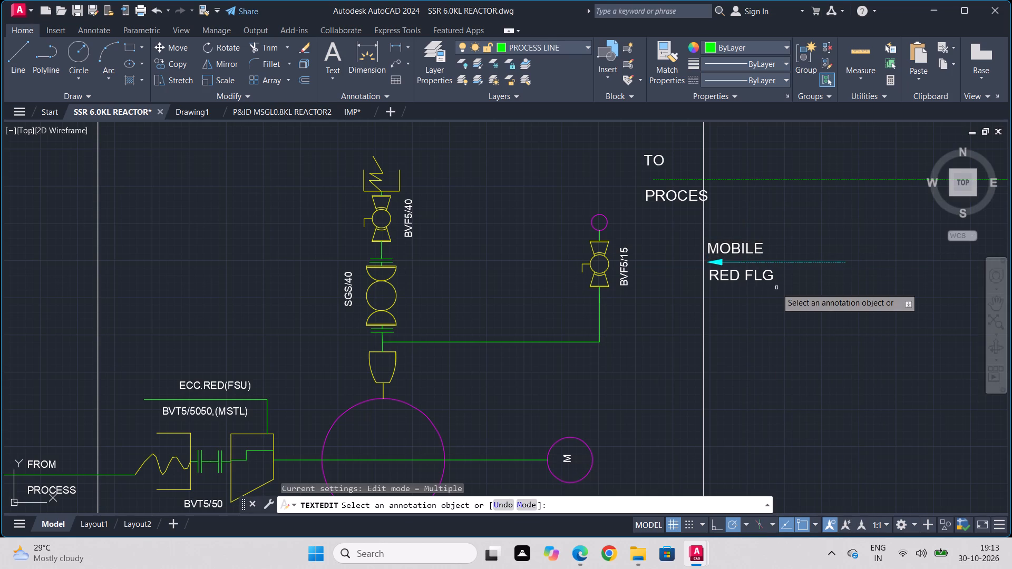
click(734, 275)
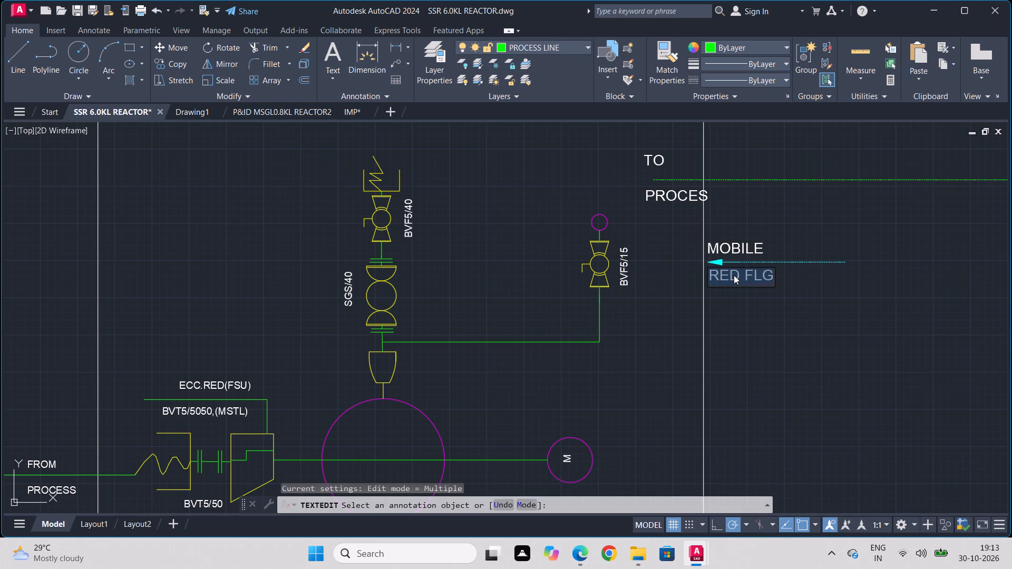
text(PUMP)
key(Return)
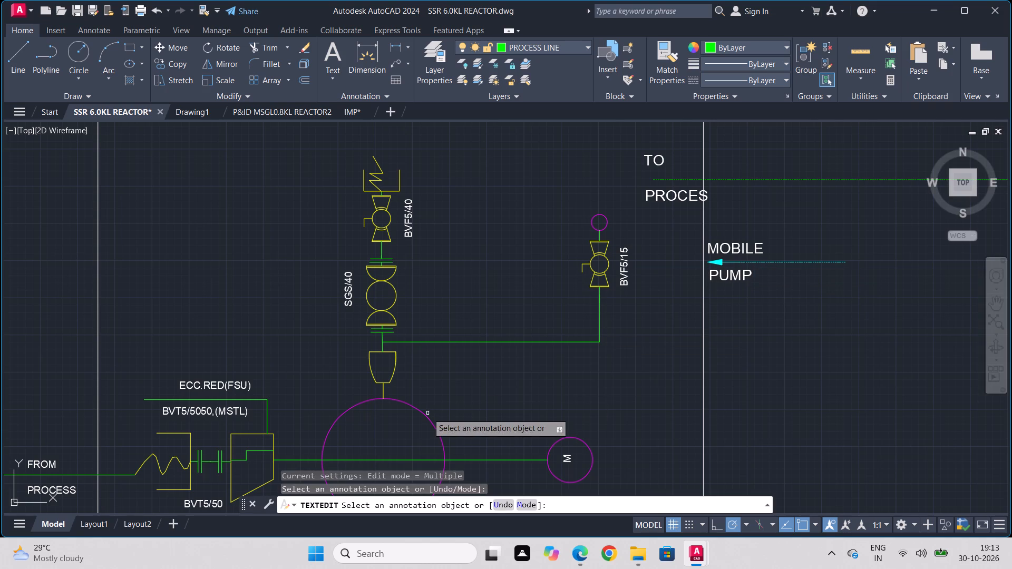
middle_drag(427, 413, 521, 277)
scroll(521, 277, down, 1)
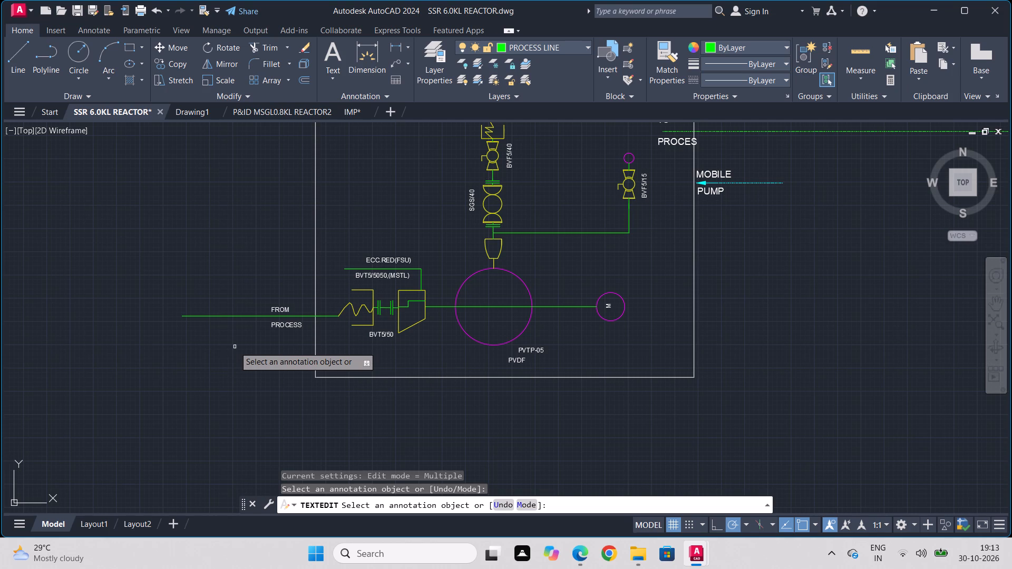
key(Escape)
Examine the lower part of the reference PDF sheet, including its pump package and title block, alongside the redrawn P&ID.
scroll(235, 347, down, 3)
scroll(176, 375, down, 2)
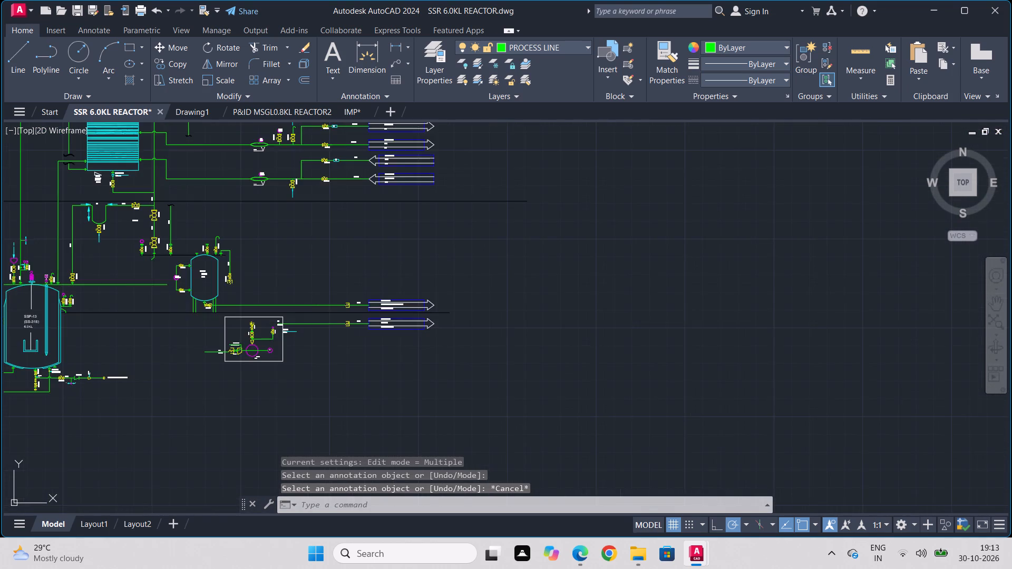
middle_drag(176, 375, 614, 366)
scroll(623, 364, down, 1)
middle_drag(464, 401, 770, 307)
scroll(769, 307, down, 1)
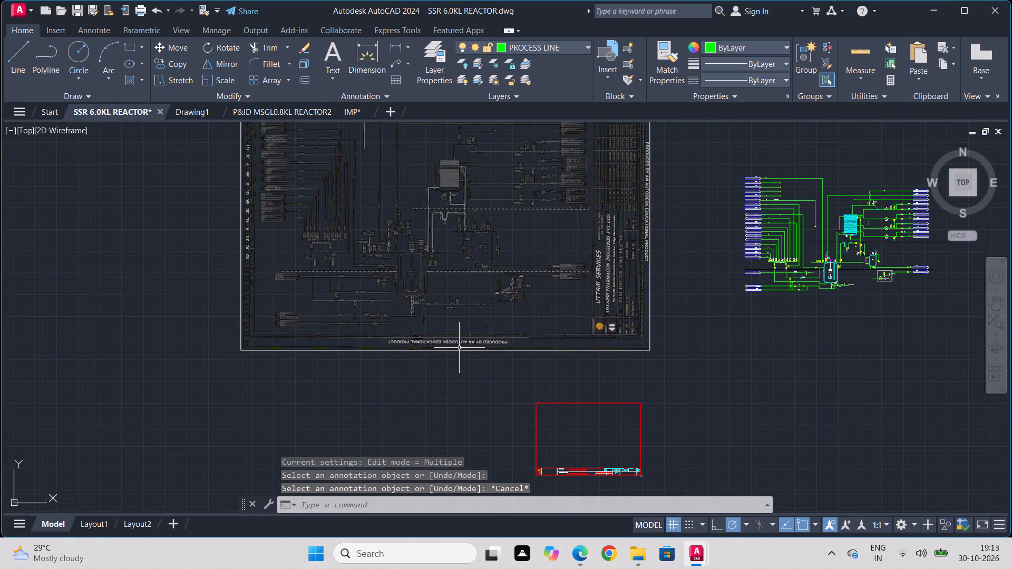
scroll(405, 349, up, 2)
scroll(644, 334, down, 1)
middle_drag(921, 281, 207, 331)
middle_drag(452, 302, 792, 251)
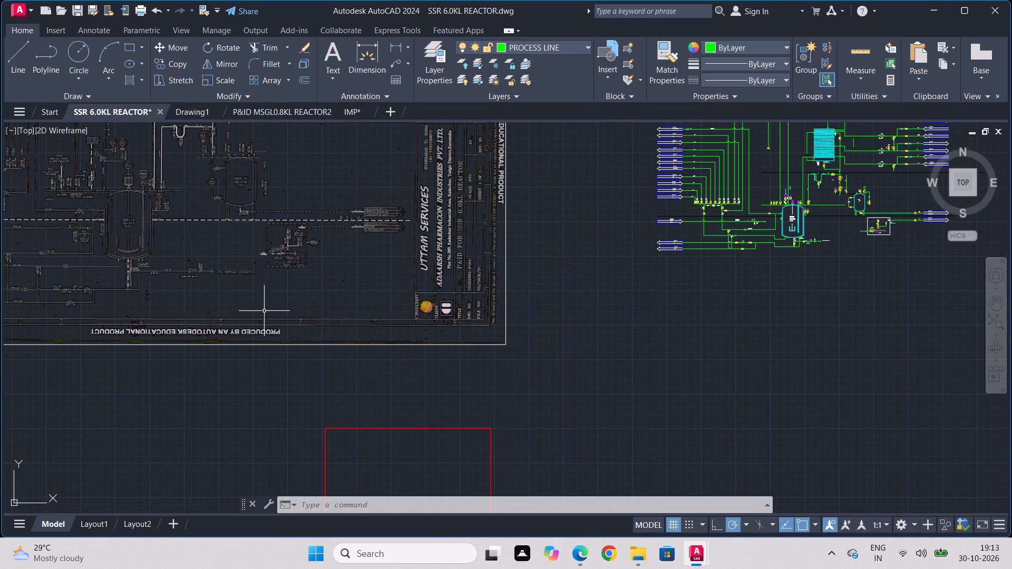
scroll(103, 305, up, 3)
middle_drag(471, 309, 741, 286)
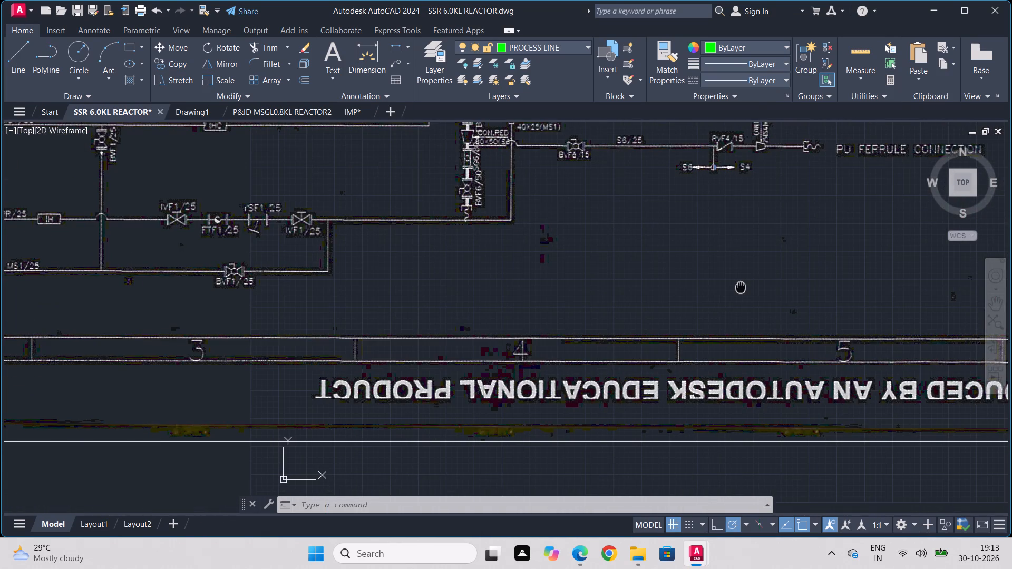
middle_drag(741, 286, 295, 339)
scroll(197, 339, down, 2)
scroll(580, 362, up, 1)
middle_drag(822, 360, 719, 340)
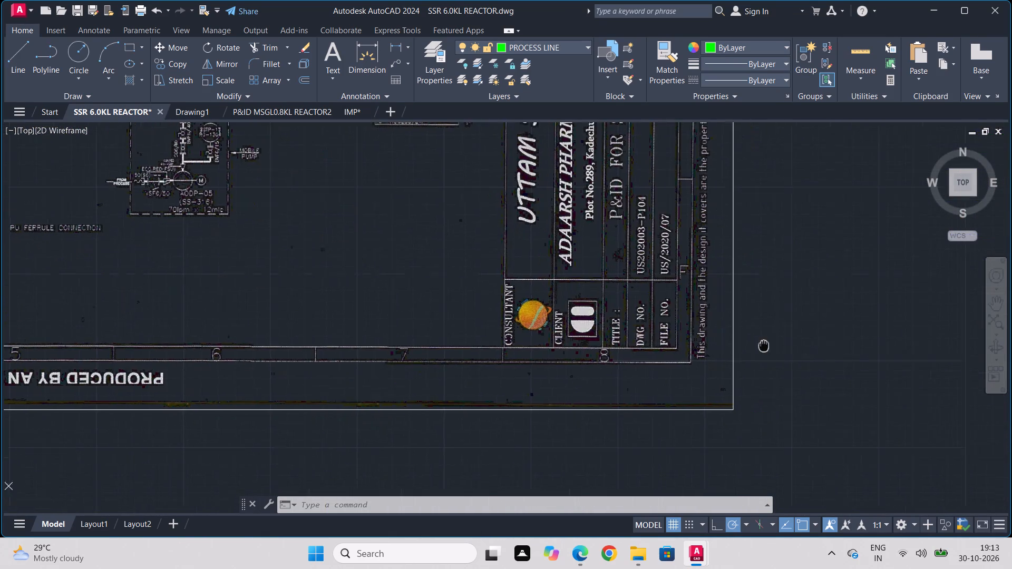
middle_drag(719, 340, 9, 376)
scroll(608, 208, up, 3)
scroll(505, 203, down, 3)
scroll(174, 296, down, 3)
Delete the reference PDF underlay next to the redrawn P&ID.
middle_drag(174, 297, 566, 267)
scroll(535, 207, down, 1)
middle_drag(535, 210, 552, 277)
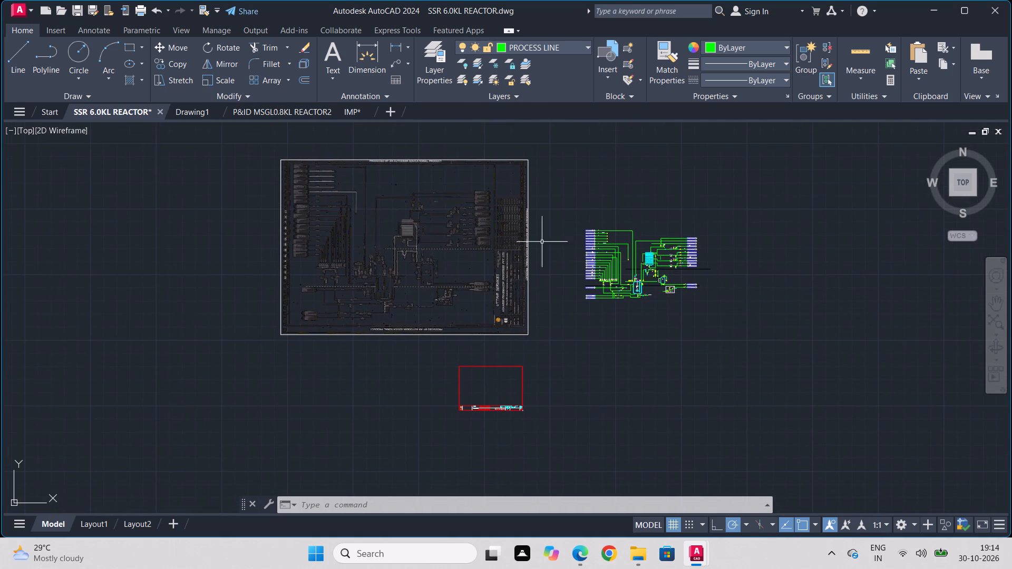
drag(551, 126, 538, 139)
click(180, 297)
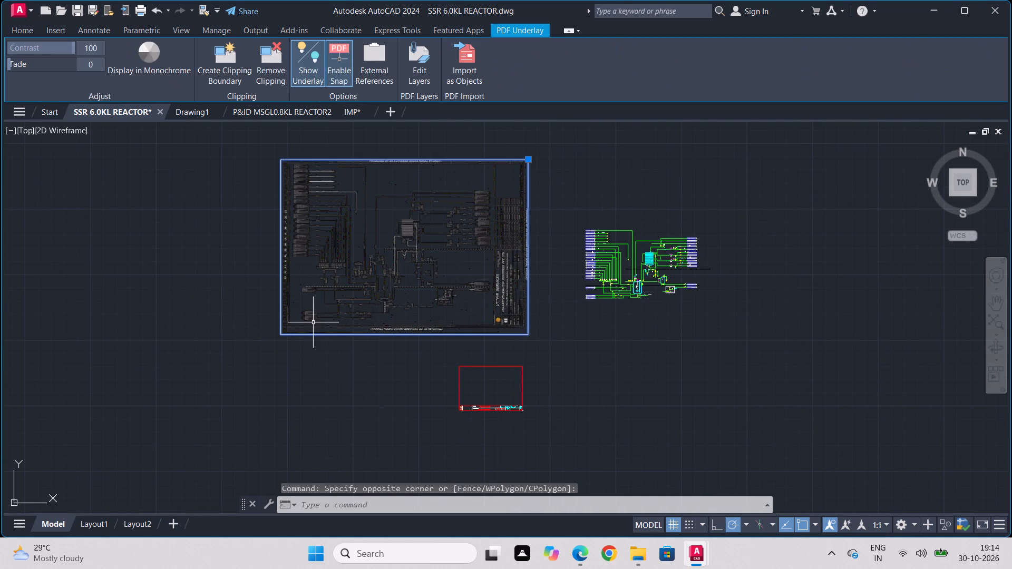
key(Delete)
Move the red sheet border with its title block up, just left of the redrawn P&ID.
drag(544, 354, 525, 369)
click(437, 416)
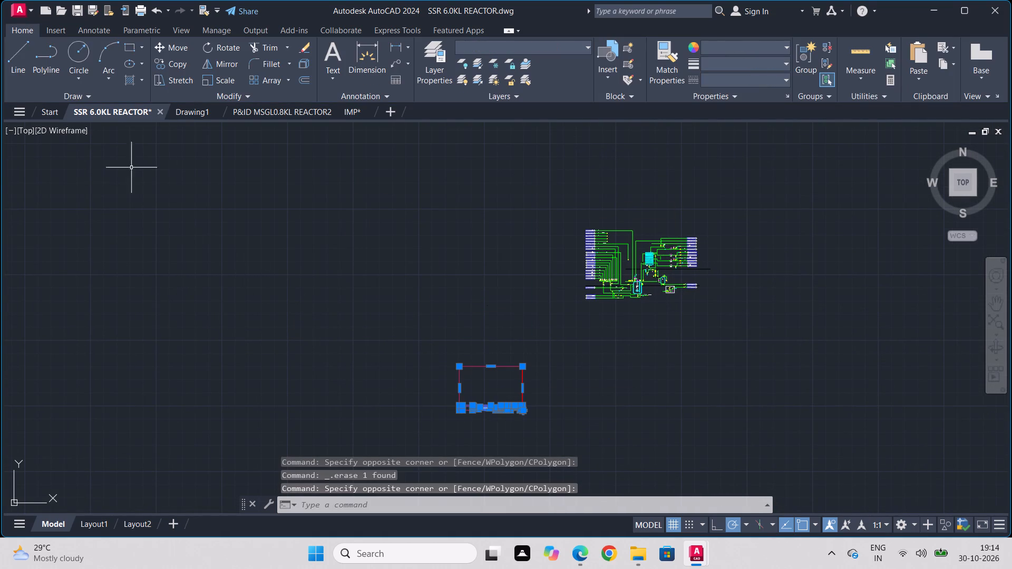
click(183, 56)
click(170, 45)
drag(459, 382, 457, 377)
click(479, 256)
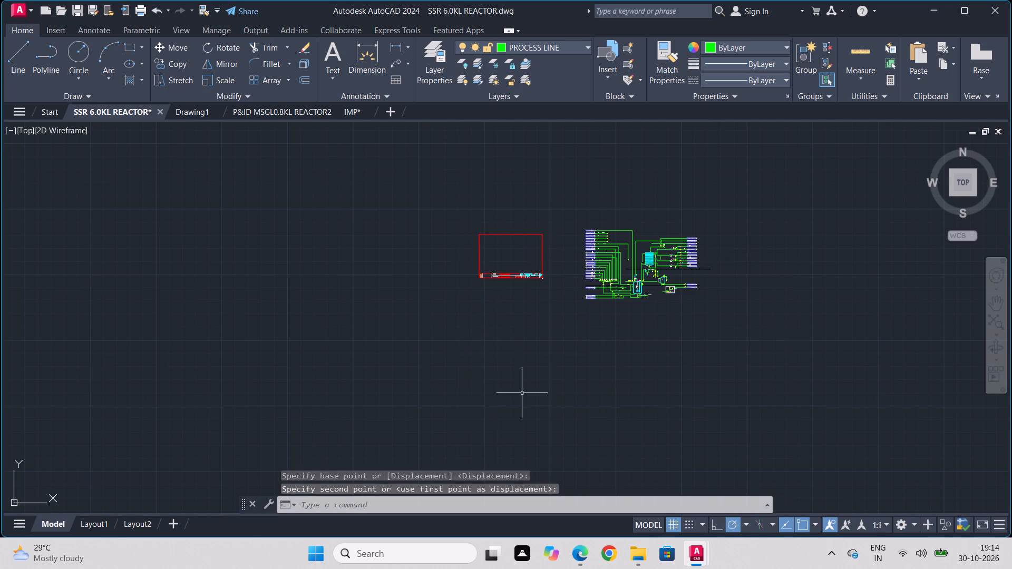
Review the incoming and outgoing utility lines, the valve manifold and the reactor connections of the redrawn P&ID.
scroll(529, 385, up, 1)
scroll(668, 209, up, 3)
scroll(469, 211, up, 2)
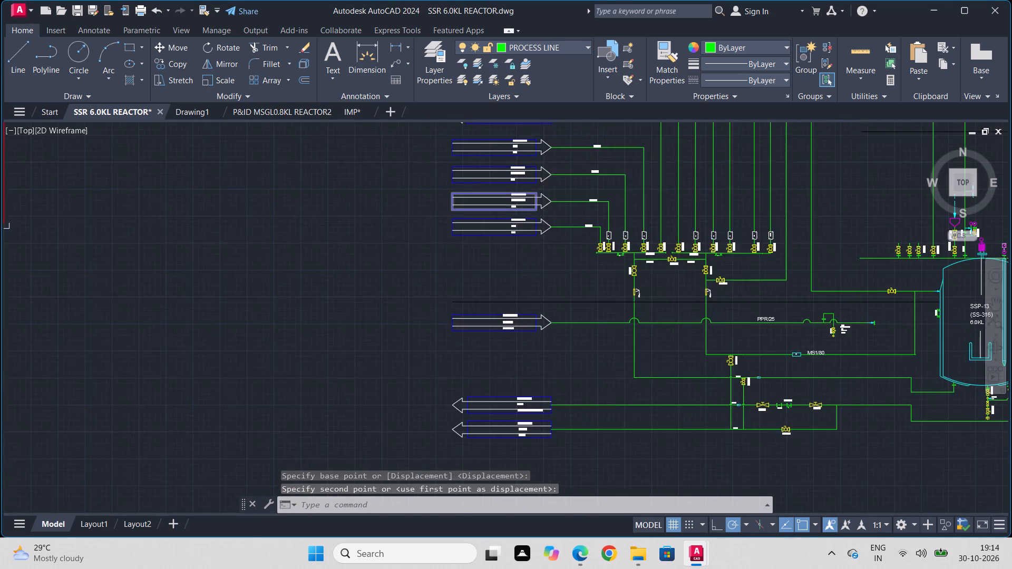
scroll(578, 219, up, 3)
scroll(470, 345, down, 3)
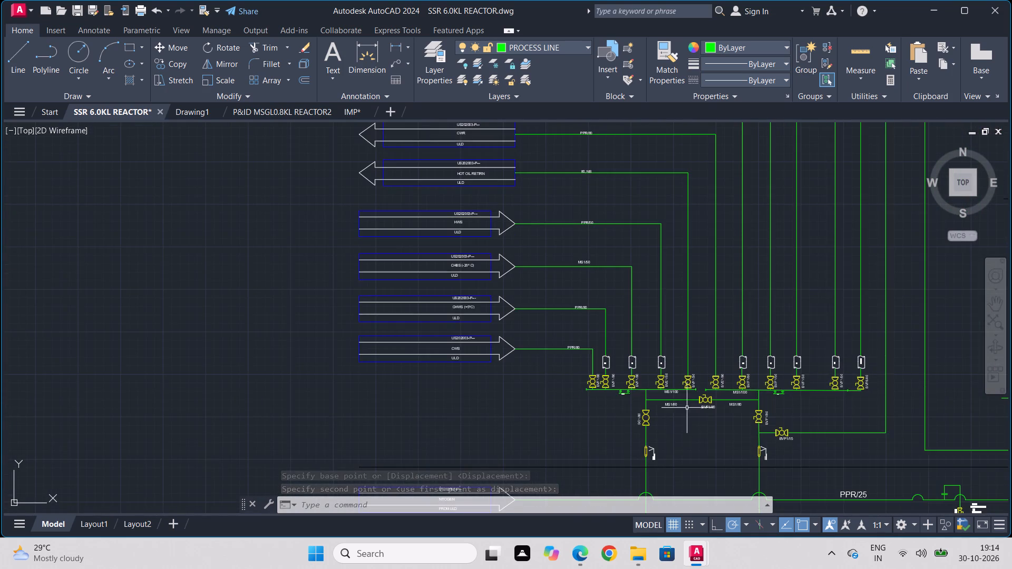
scroll(688, 405, up, 3)
scroll(678, 464, down, 2)
middle_drag(674, 467, 133, 329)
scroll(539, 421, down, 1)
scroll(760, 366, down, 1)
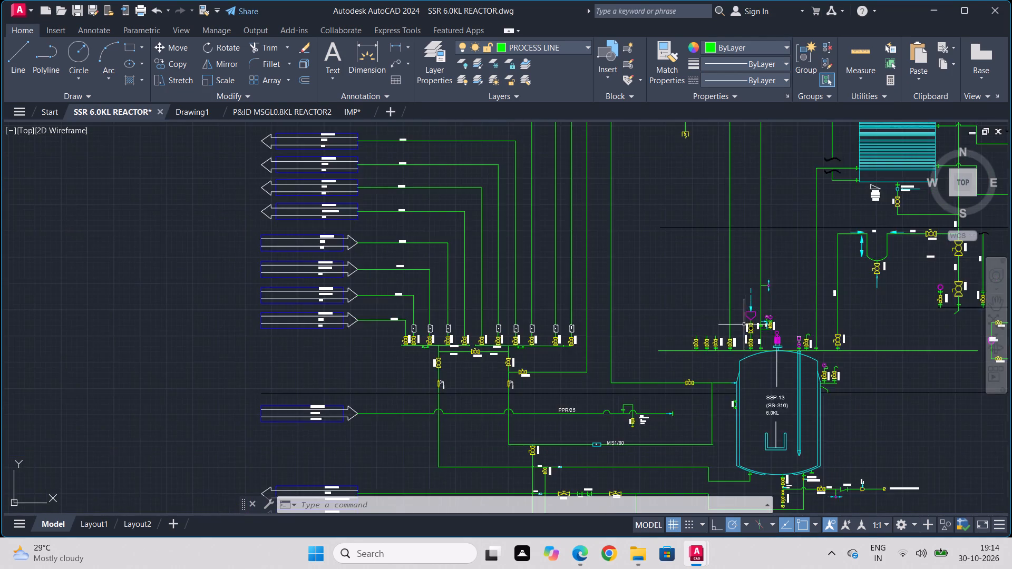
Join the long vertical line rising from the reactor and the horizontal line to the second right-hand connection arrow into one polyline.
middle_drag(743, 324, 459, 456)
scroll(743, 324, down, 1)
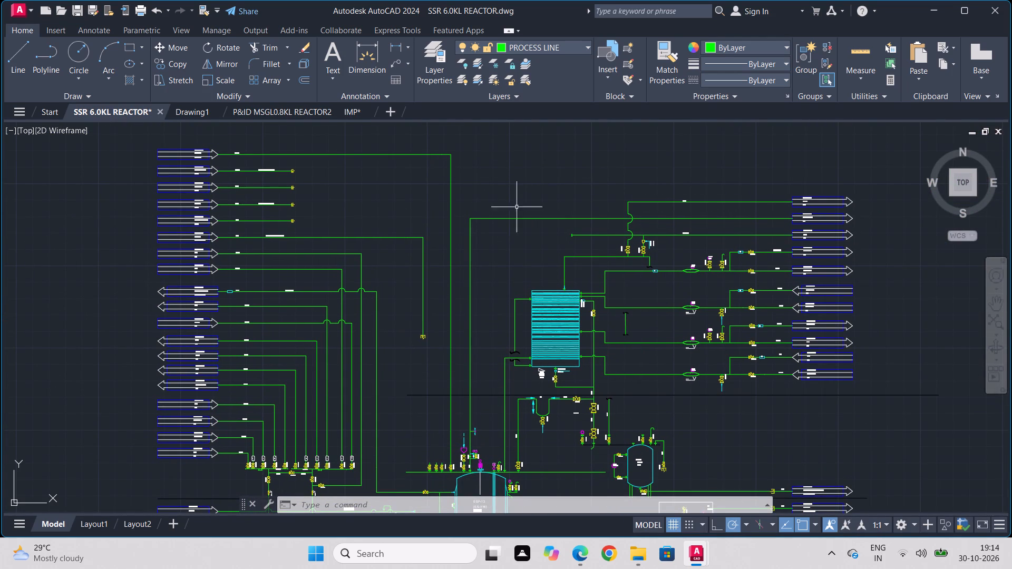
drag(533, 184, 515, 207)
click(467, 257)
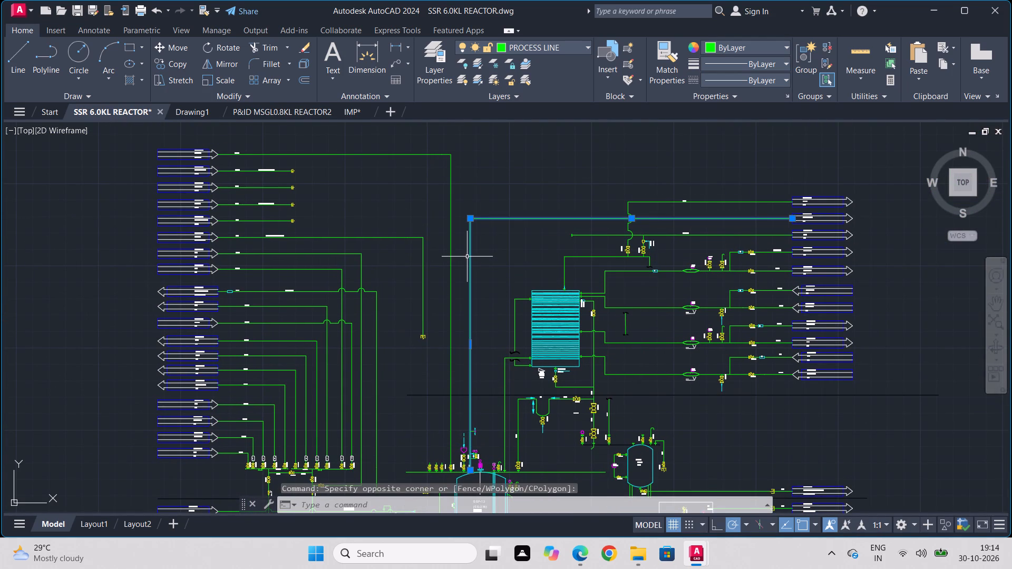
key(j)
click(500, 282)
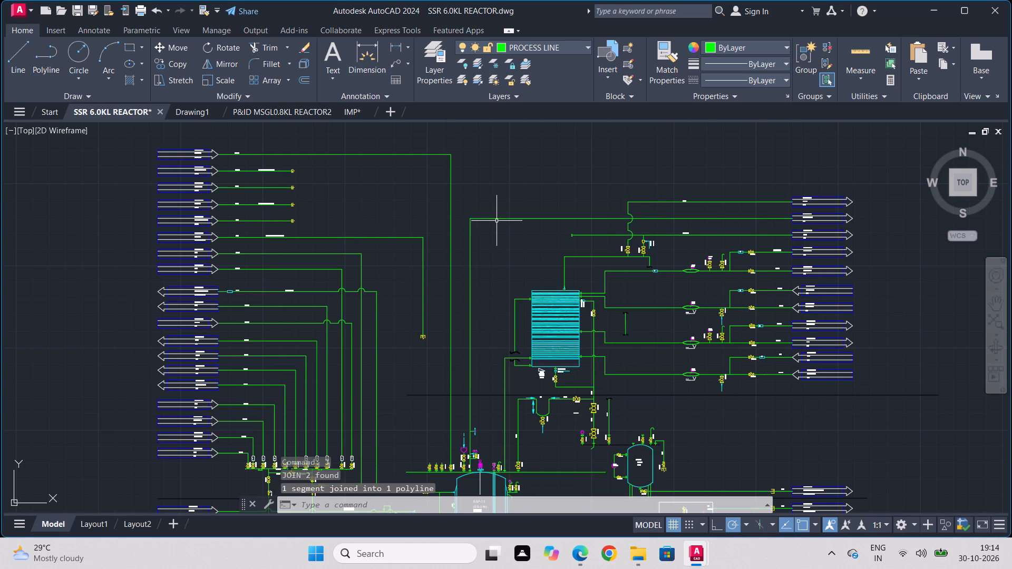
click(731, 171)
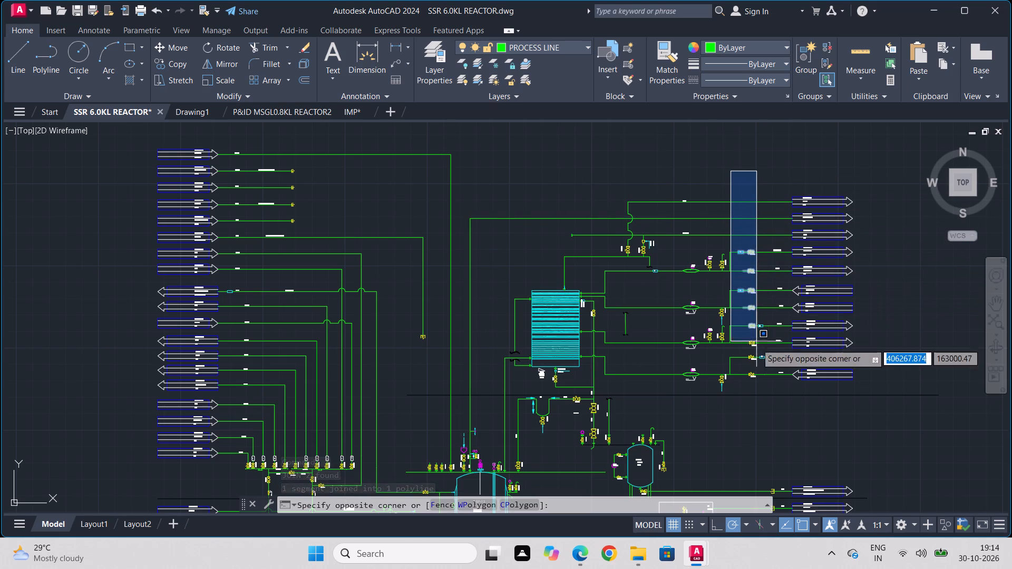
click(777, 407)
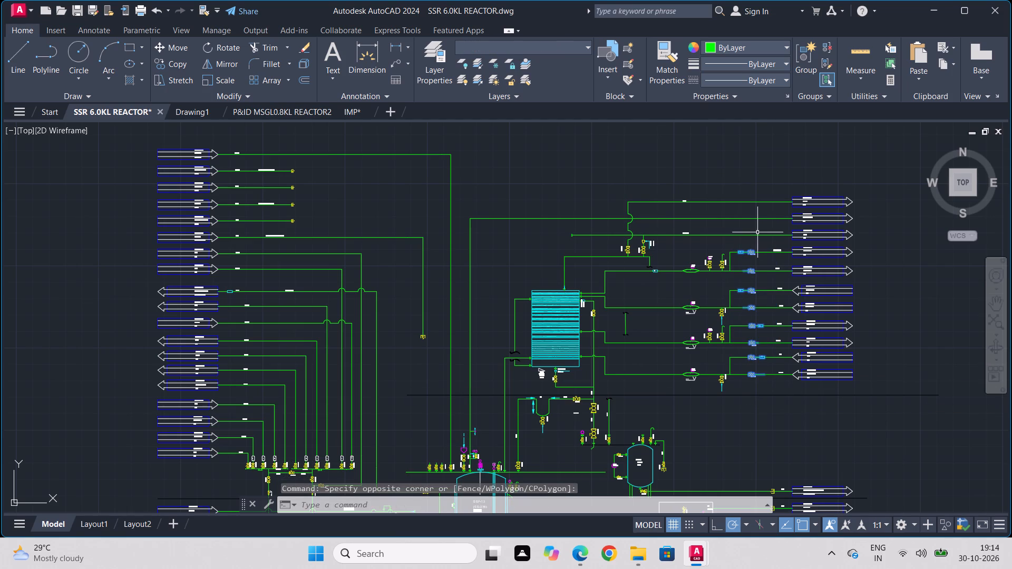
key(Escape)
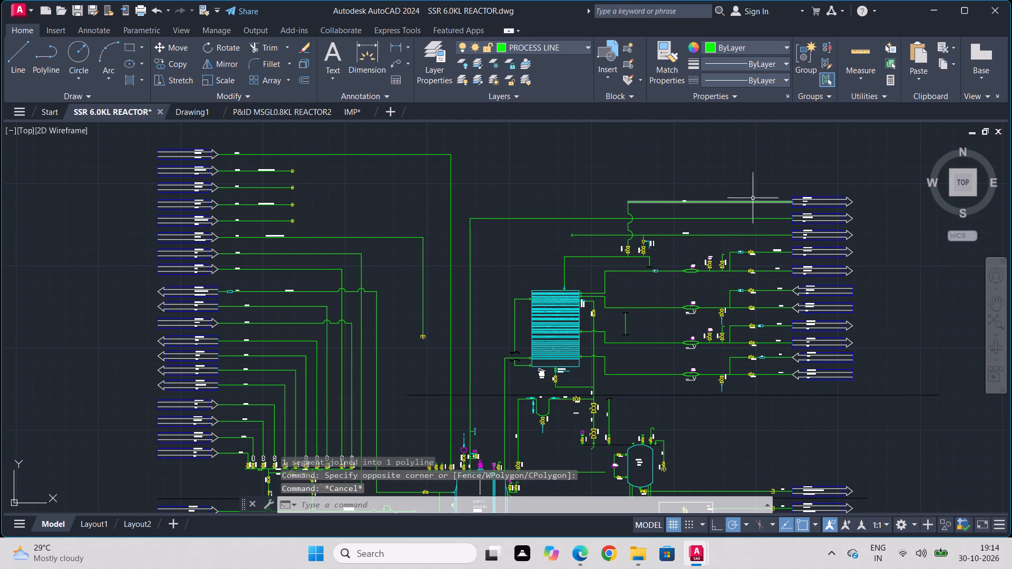
Join the touching segments of the outlet and utility lines running between the hatched exchanger and the right-hand connection arrows, including the exchanger's side piping.
click(751, 190)
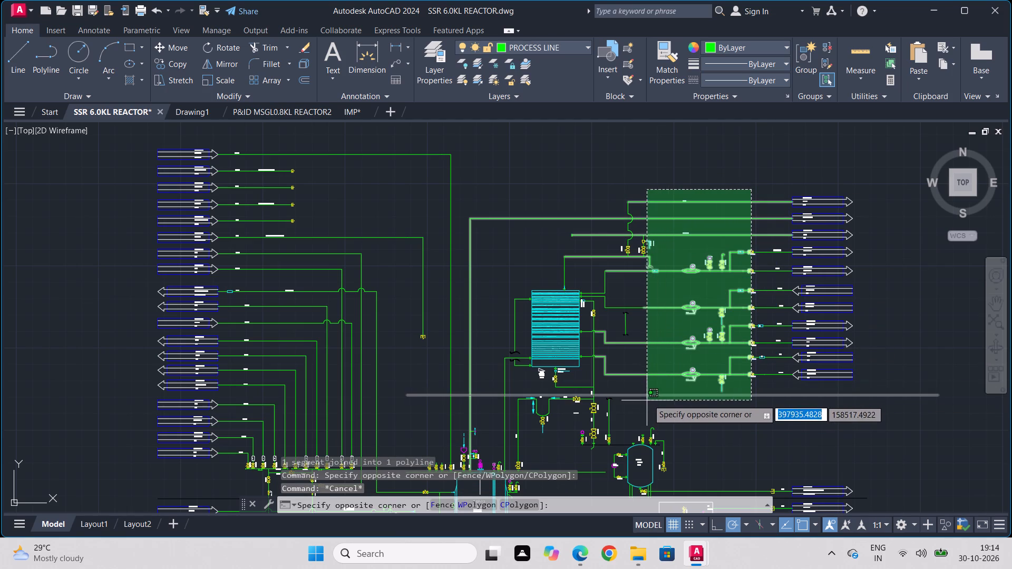
click(647, 383)
click(772, 238)
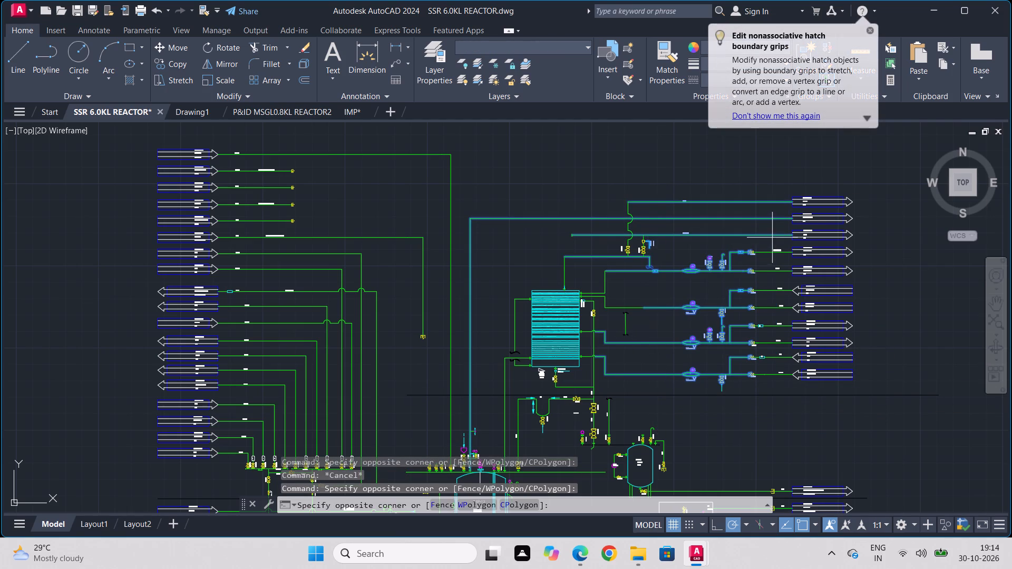
click(771, 383)
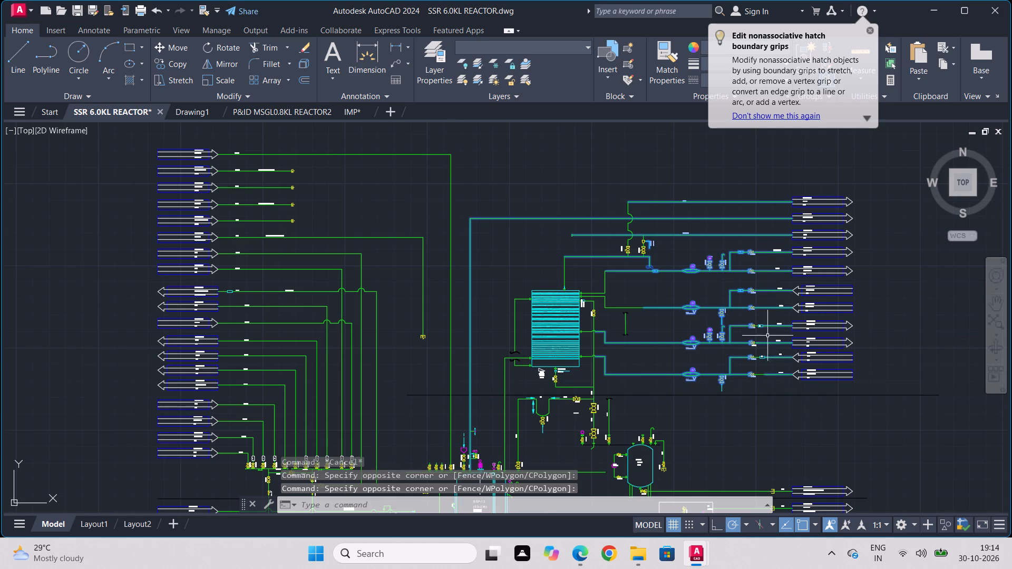
click(646, 188)
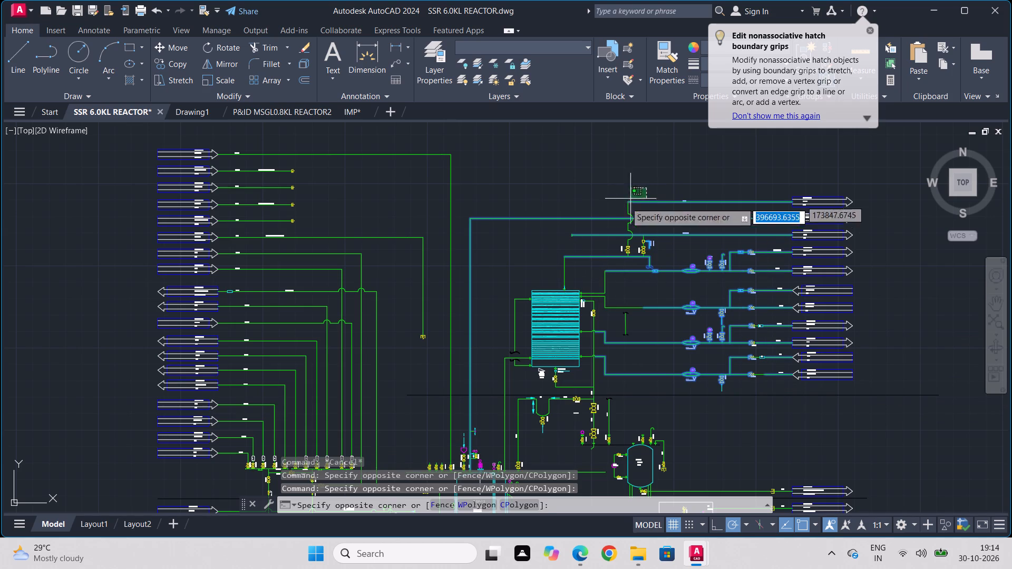
click(592, 253)
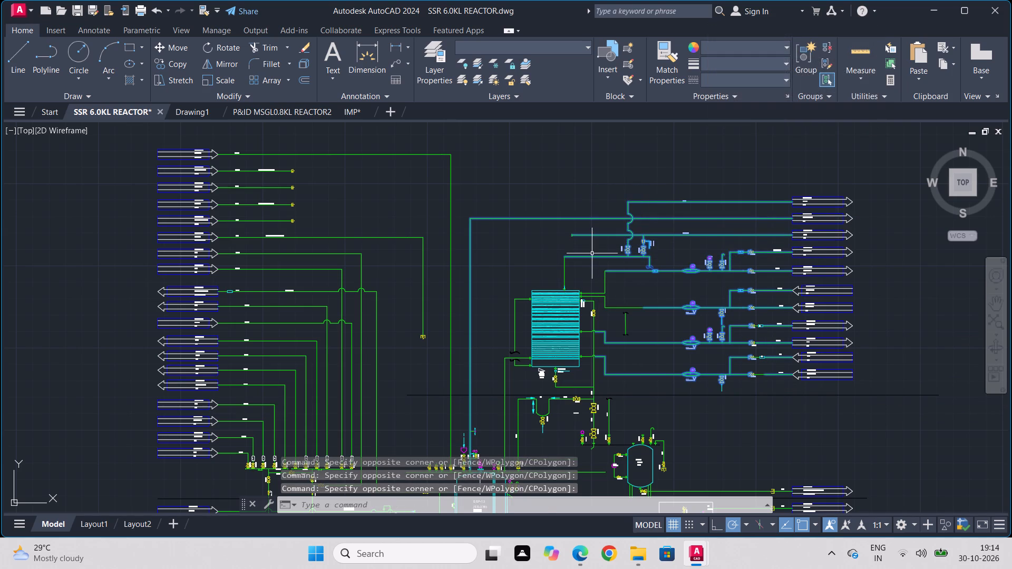
click(592, 253)
click(539, 281)
click(621, 262)
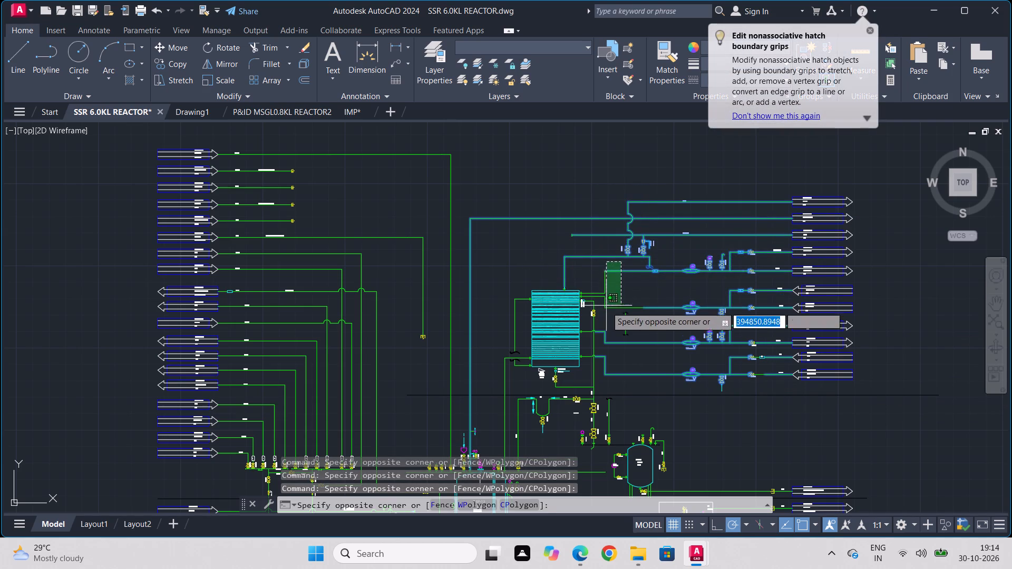
click(601, 354)
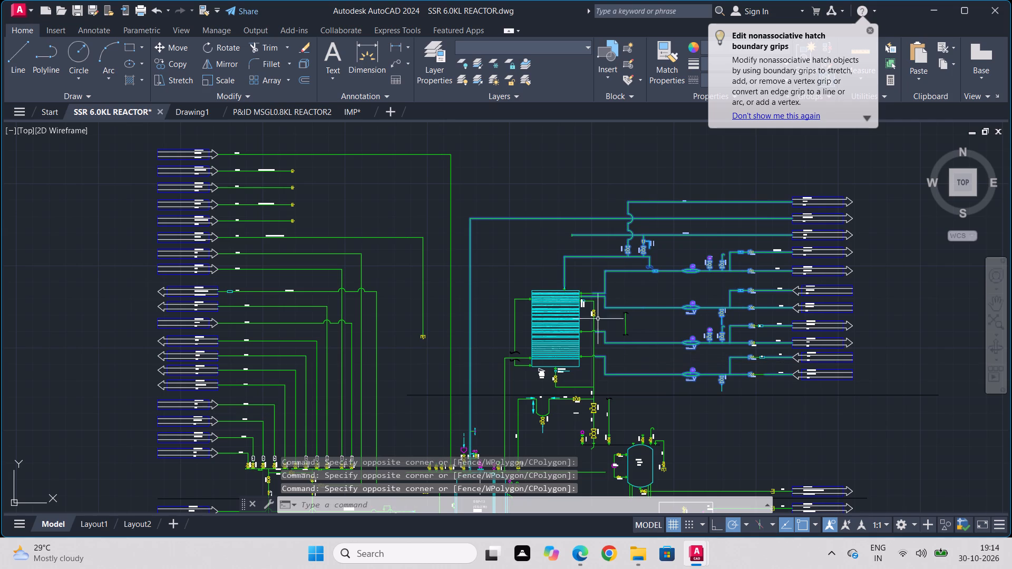
click(632, 289)
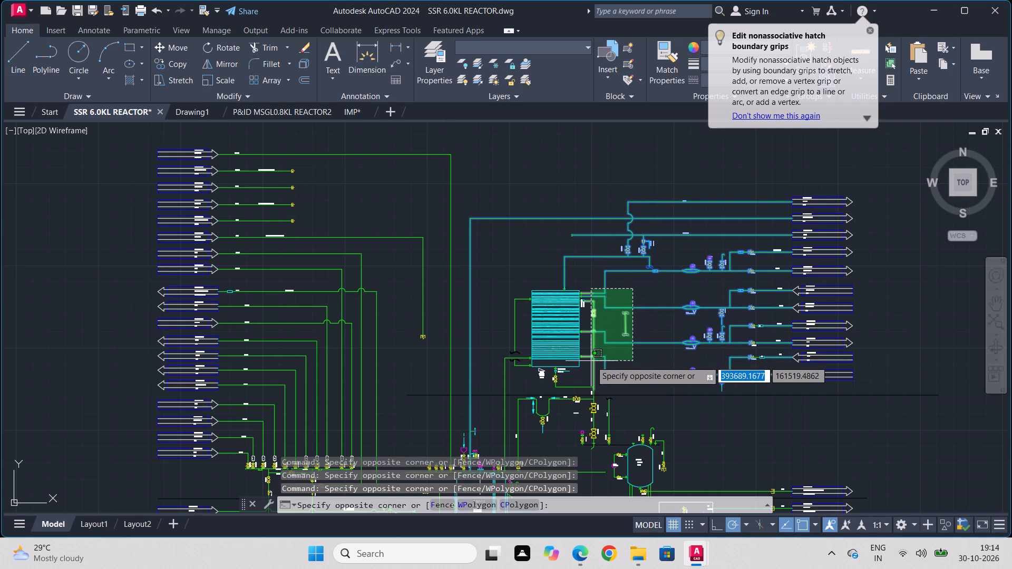
click(591, 361)
click(625, 362)
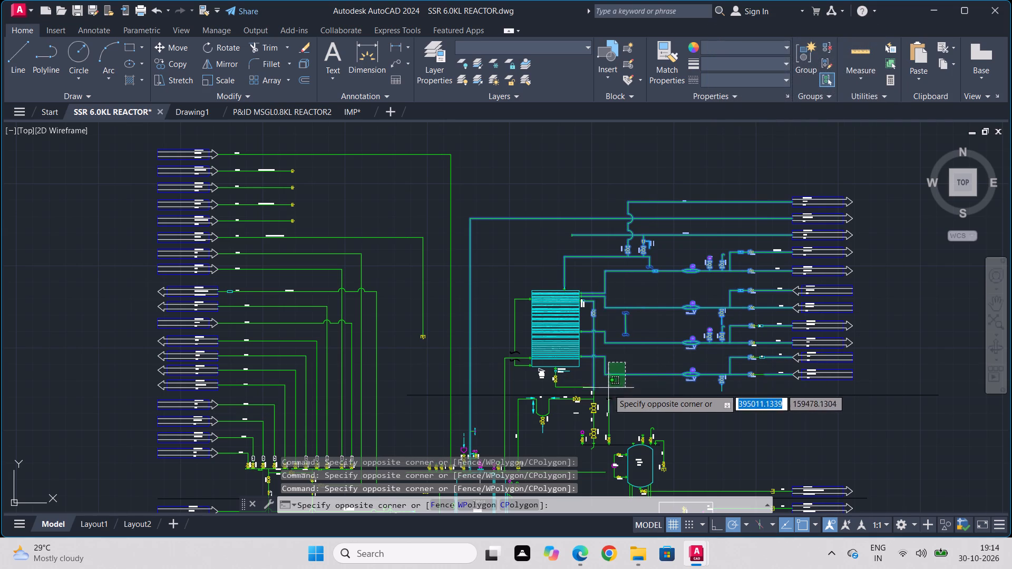
click(606, 381)
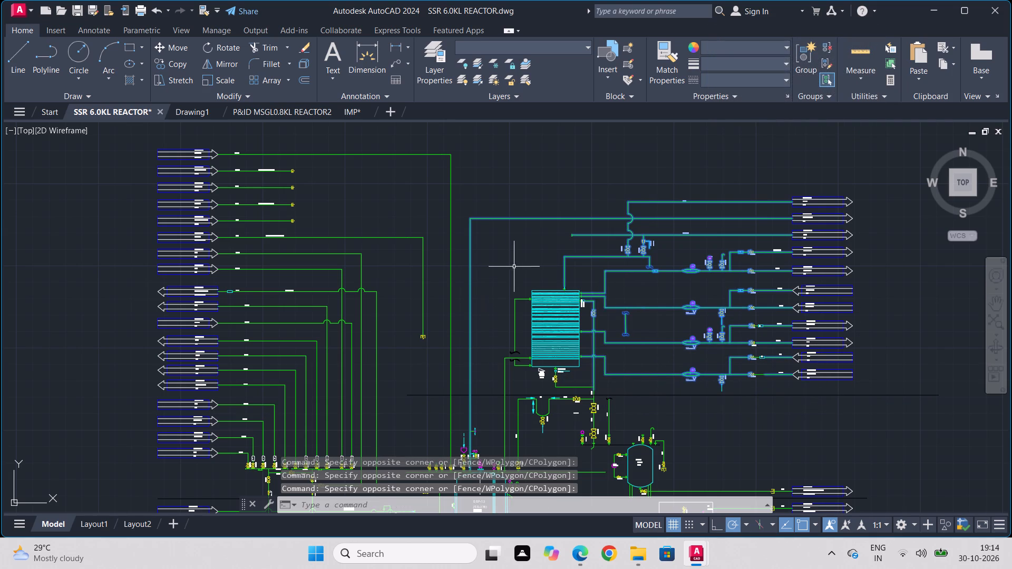
click(514, 266)
click(520, 355)
click(531, 271)
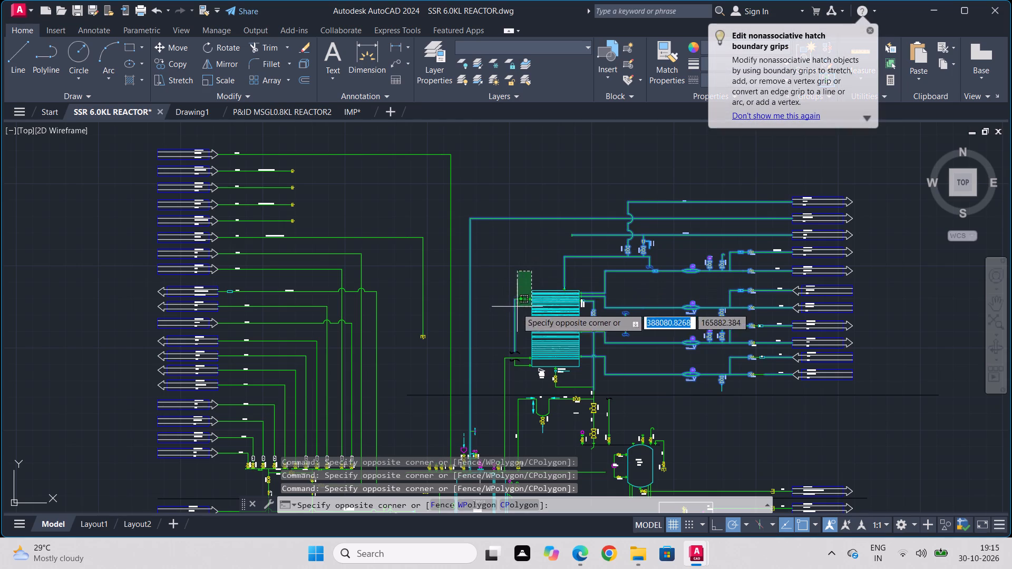
click(511, 314)
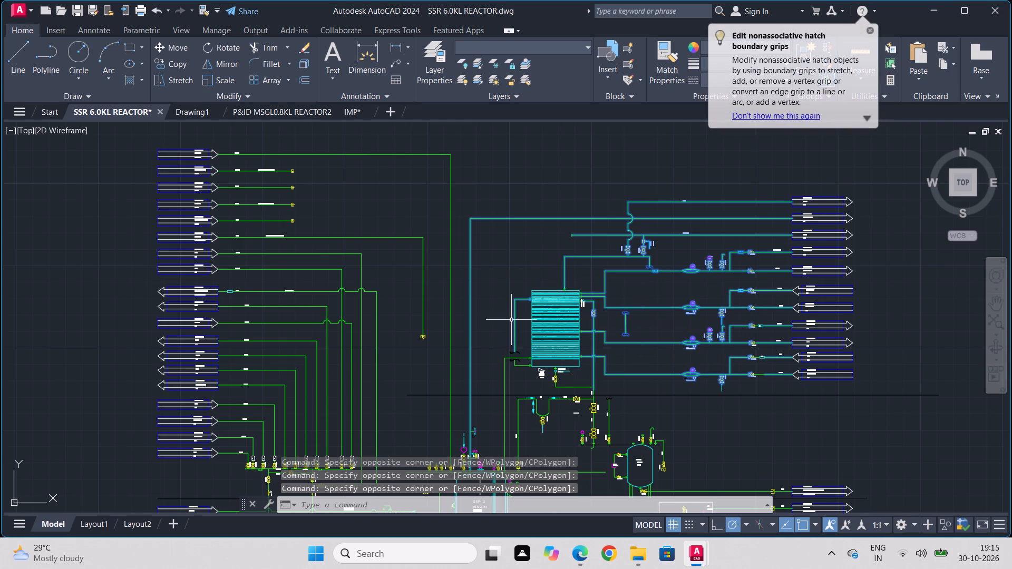
key(j)
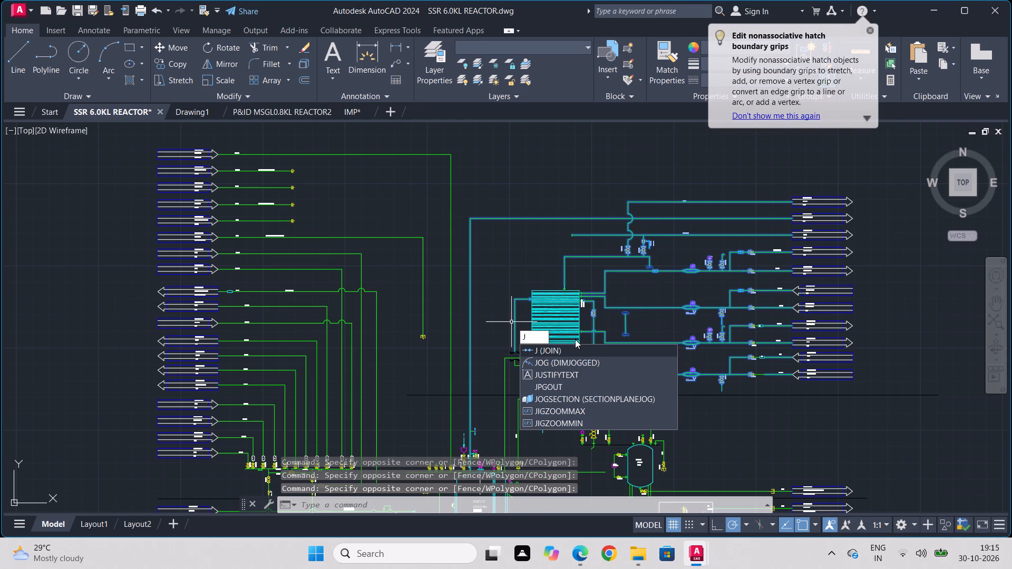
click(575, 349)
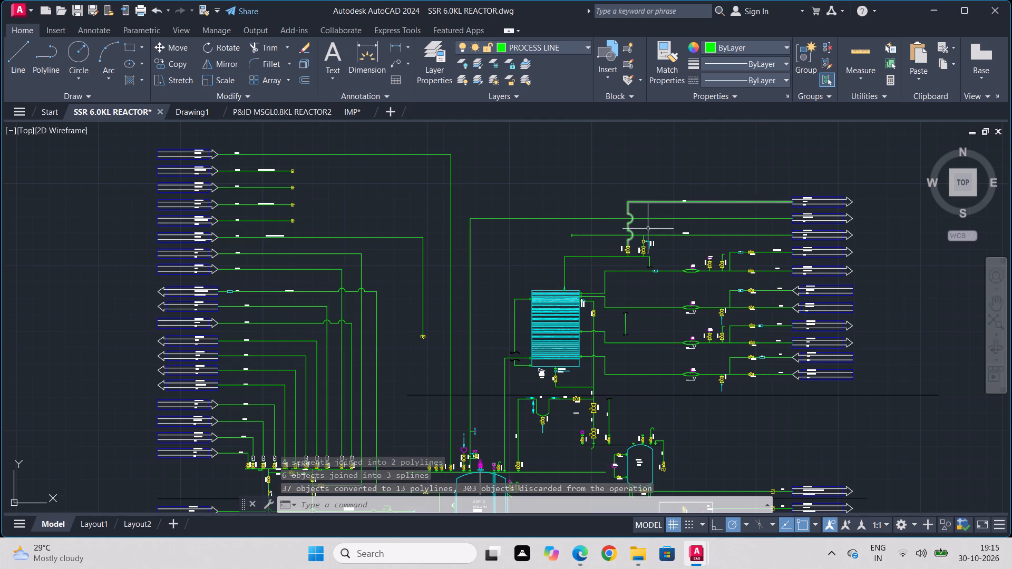
Join the horizontal line from the sixth left-hand connection arrow and its vertical drop into one polyline.
drag(412, 197, 412, 211)
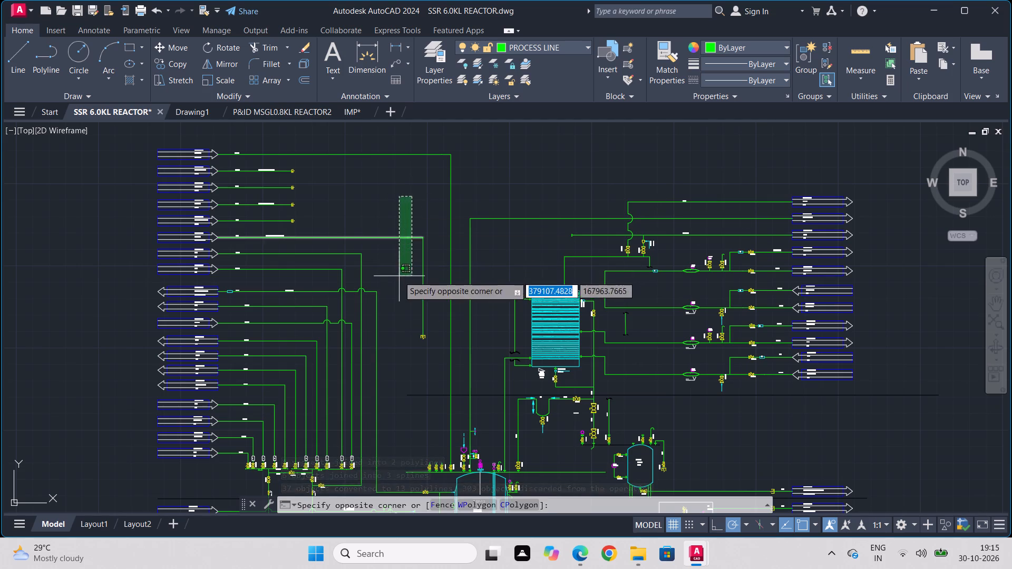
click(398, 278)
click(424, 242)
key(j)
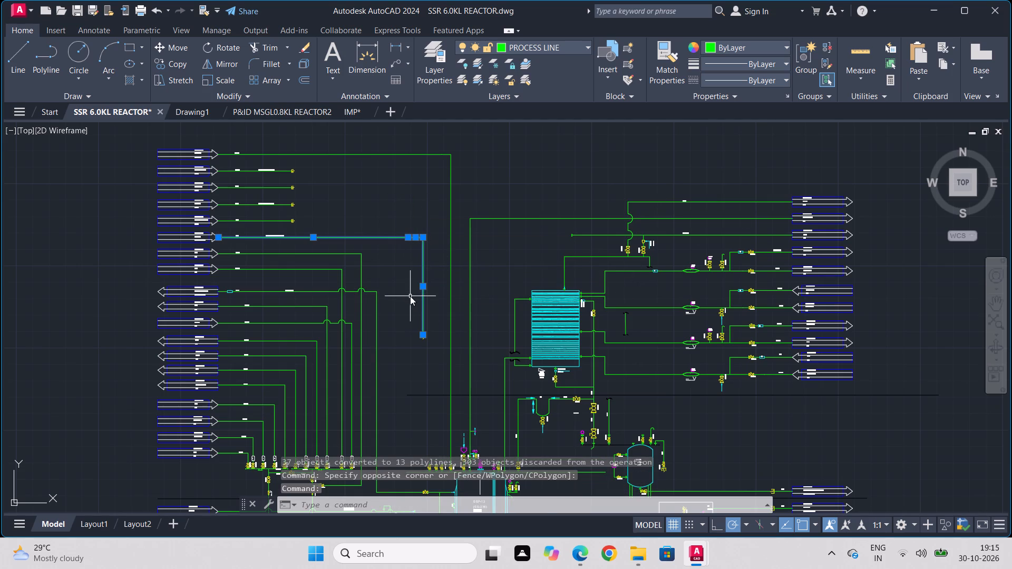
click(445, 324)
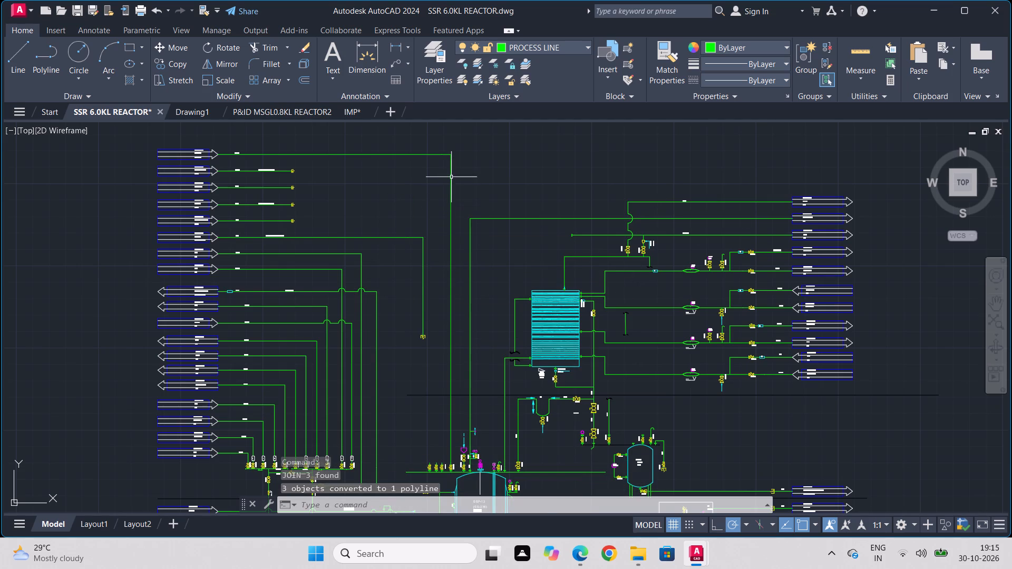
Join the line from the topmost left-hand connection arrow with the long vertical line down to the reactor.
click(467, 151)
click(427, 167)
key(j)
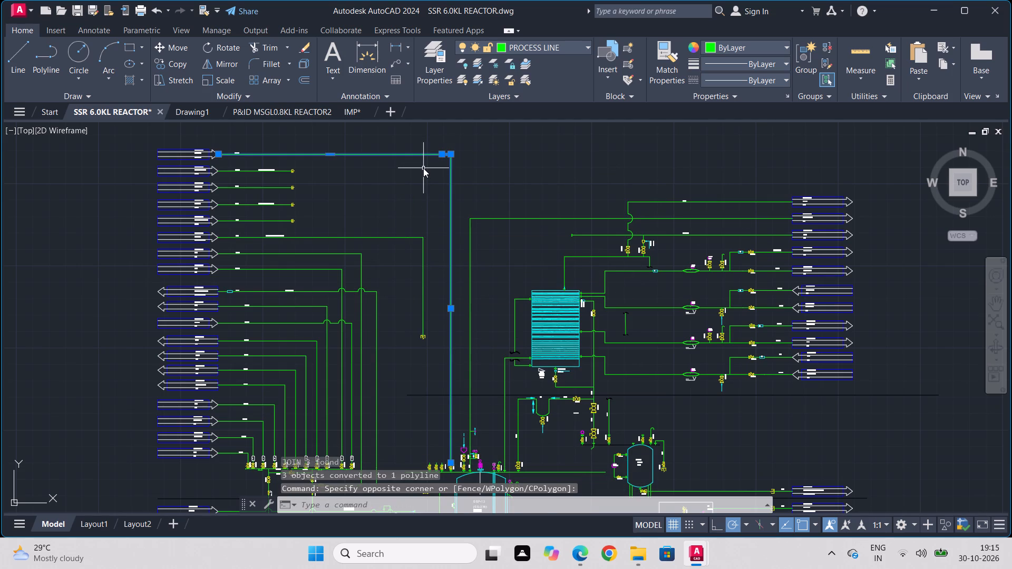
click(458, 195)
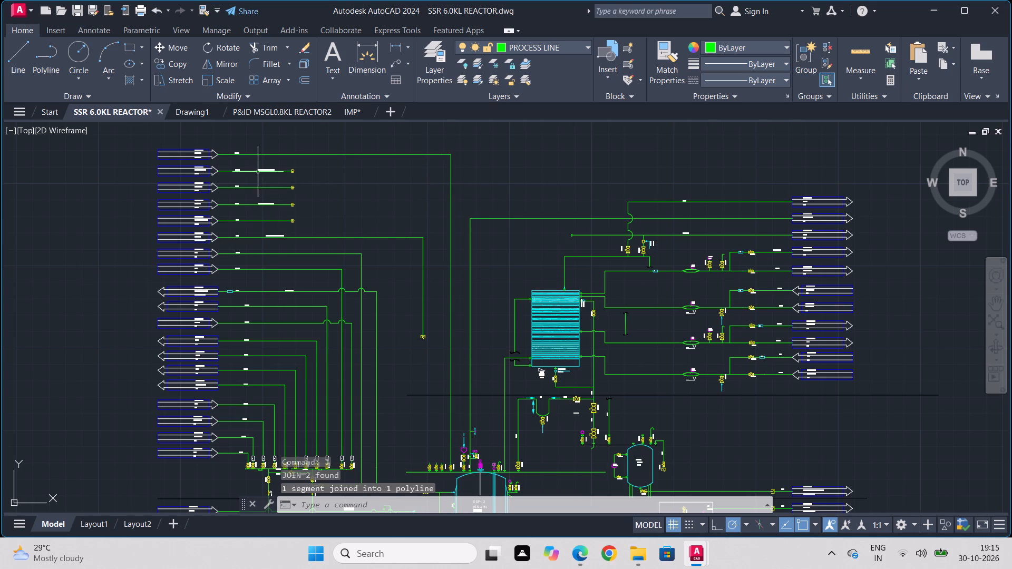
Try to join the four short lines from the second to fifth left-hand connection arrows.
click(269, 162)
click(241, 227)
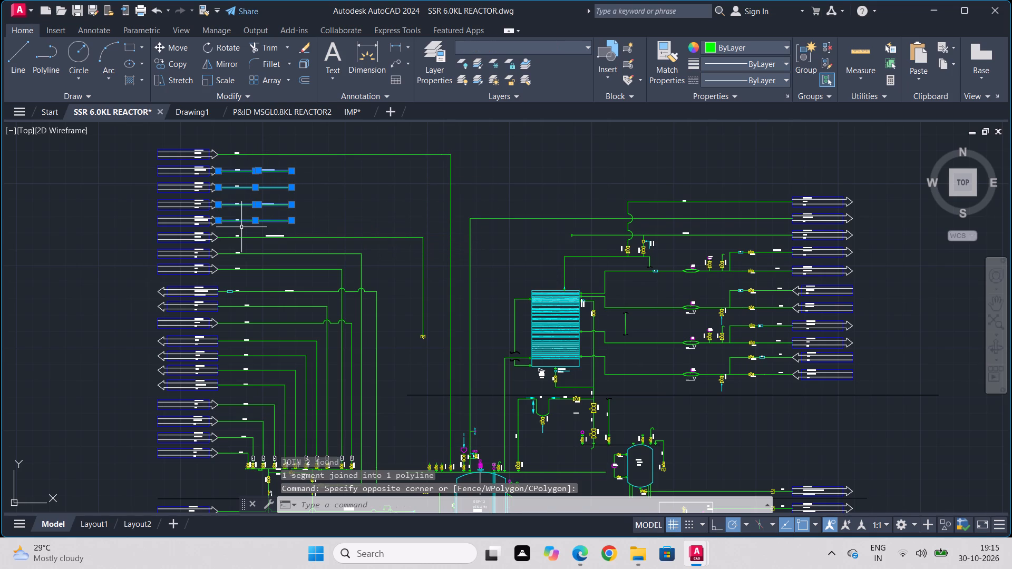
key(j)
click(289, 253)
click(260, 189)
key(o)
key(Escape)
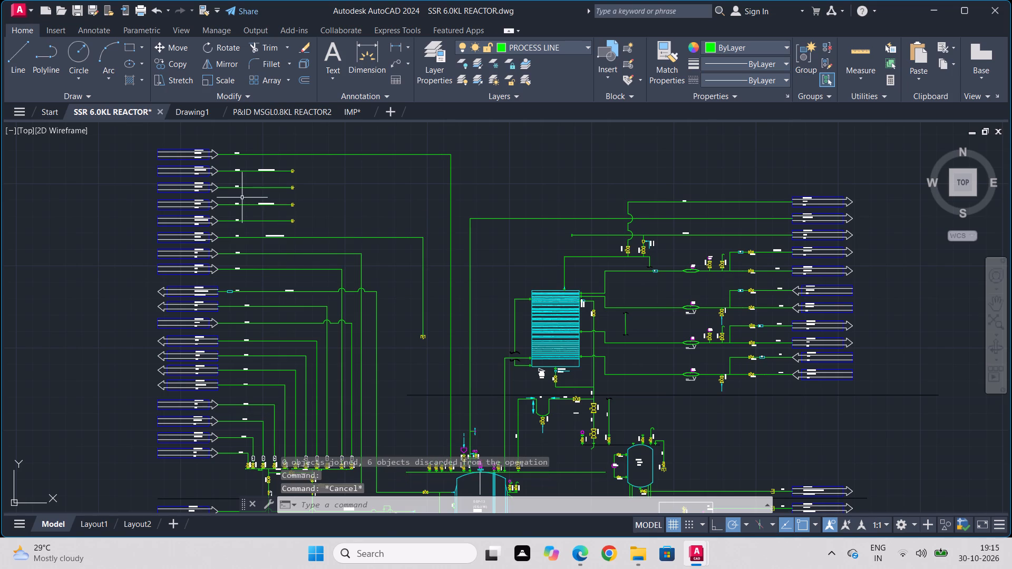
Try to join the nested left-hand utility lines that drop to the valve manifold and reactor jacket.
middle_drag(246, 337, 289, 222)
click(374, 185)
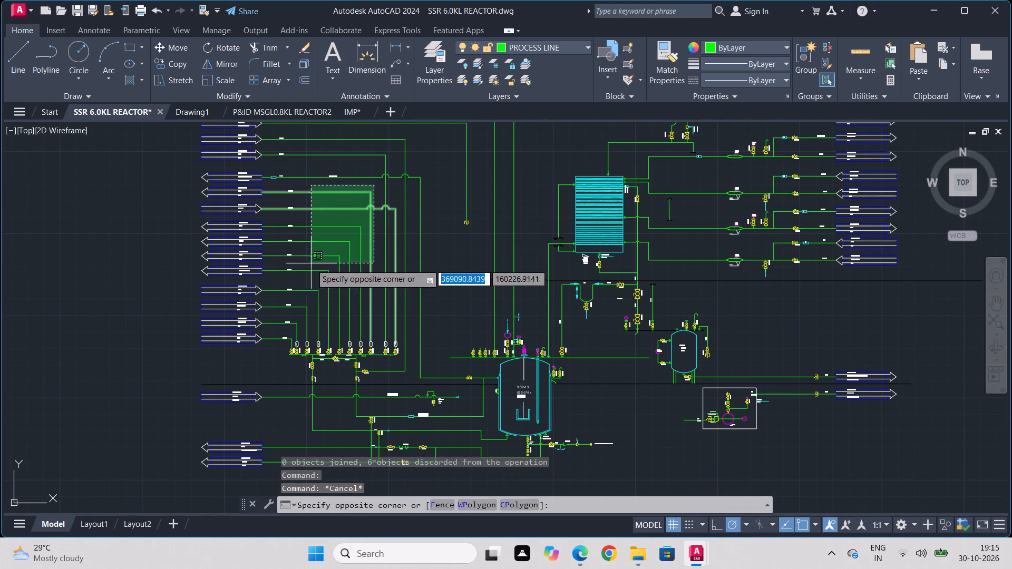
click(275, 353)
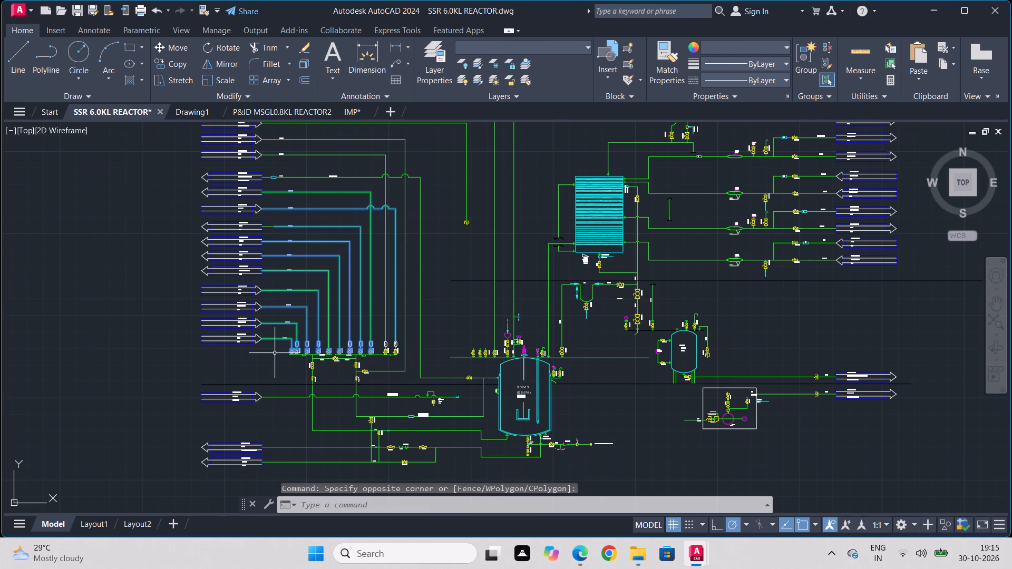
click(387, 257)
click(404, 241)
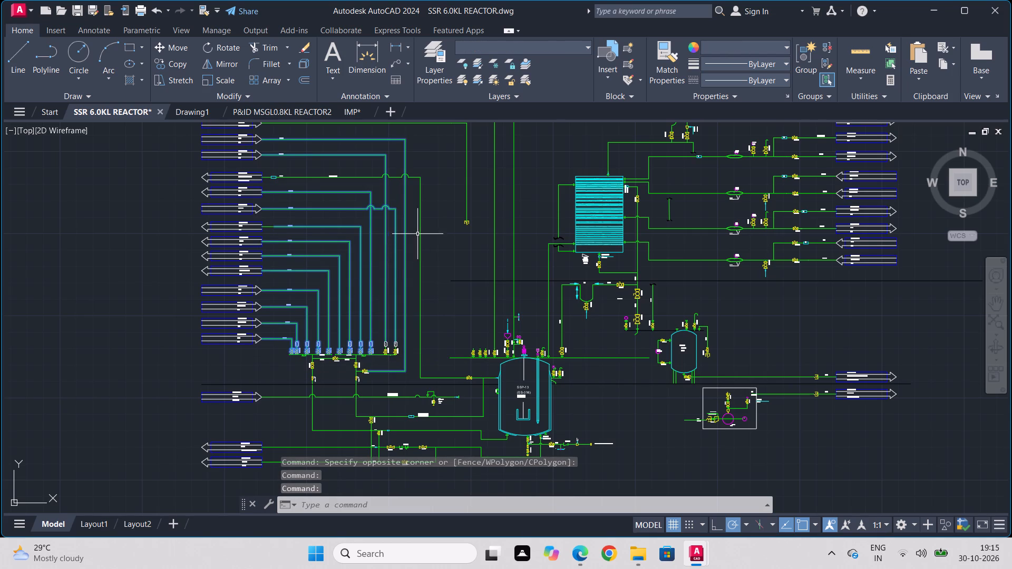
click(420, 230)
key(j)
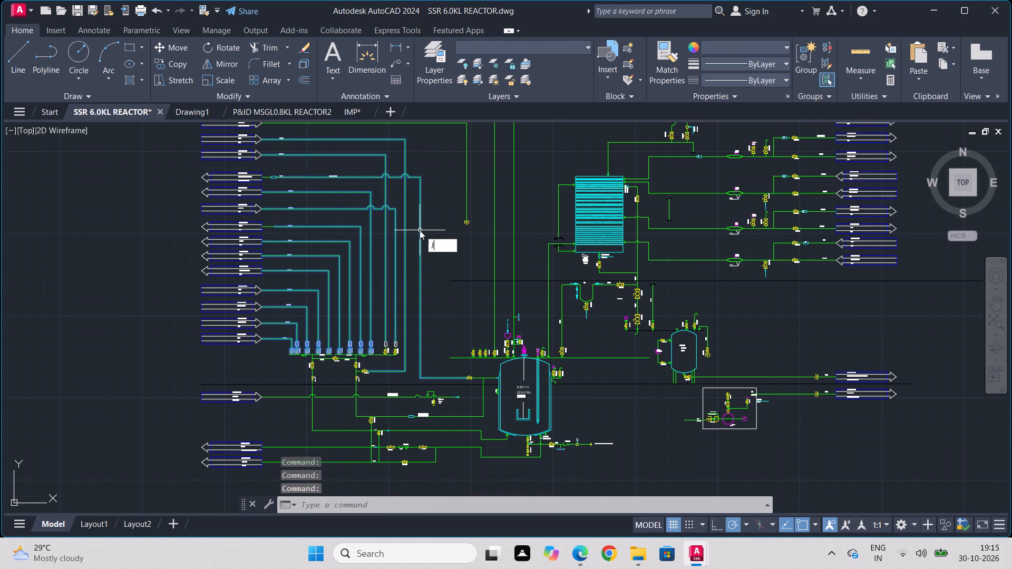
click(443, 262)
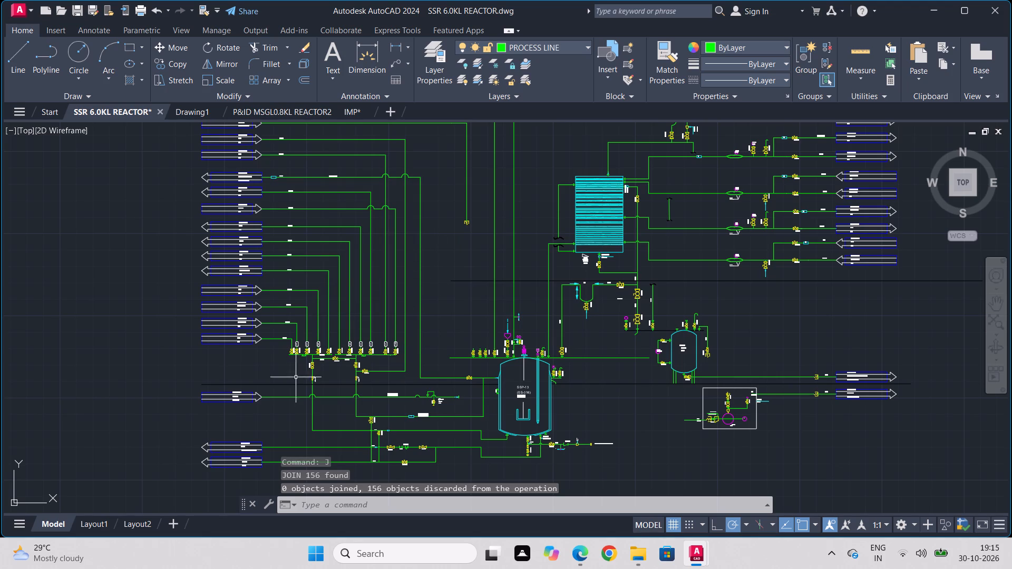
Join the lower-left utility lines together with the jacket and bottom outlet line segments beneath the reactor into polylines.
middle_drag(345, 406, 403, 274)
click(473, 257)
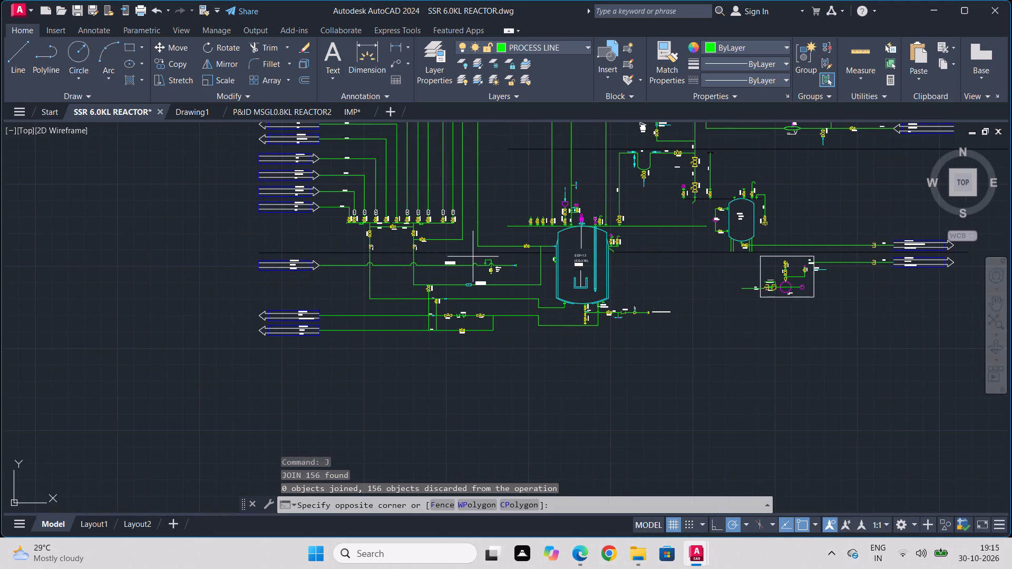
click(347, 352)
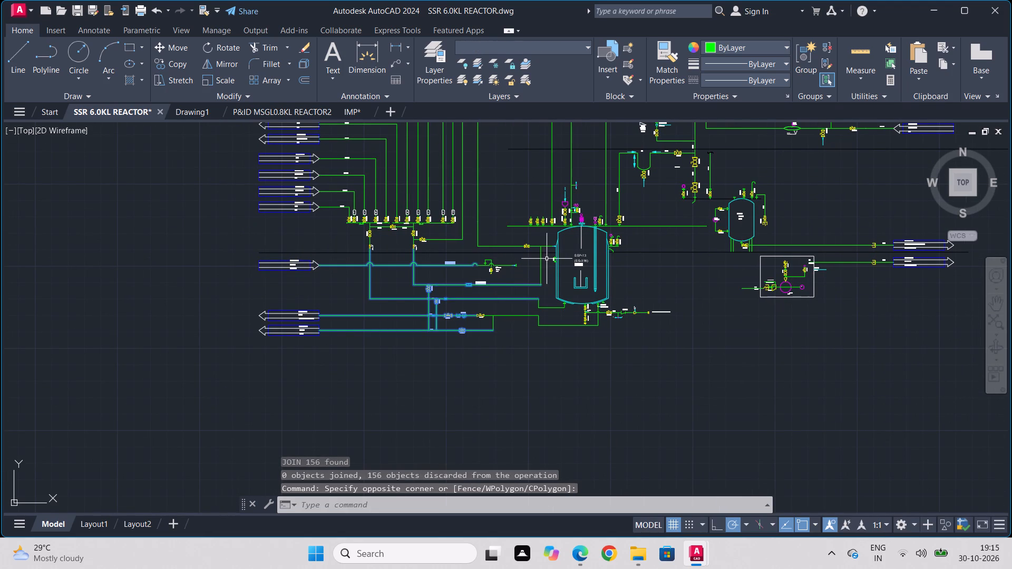
click(540, 265)
click(551, 300)
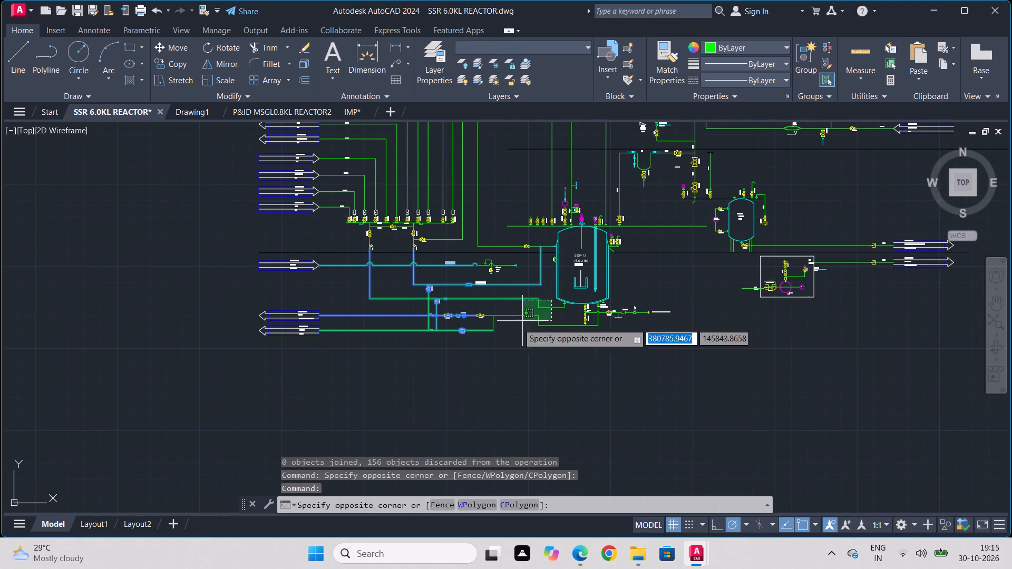
click(498, 339)
click(636, 303)
click(593, 331)
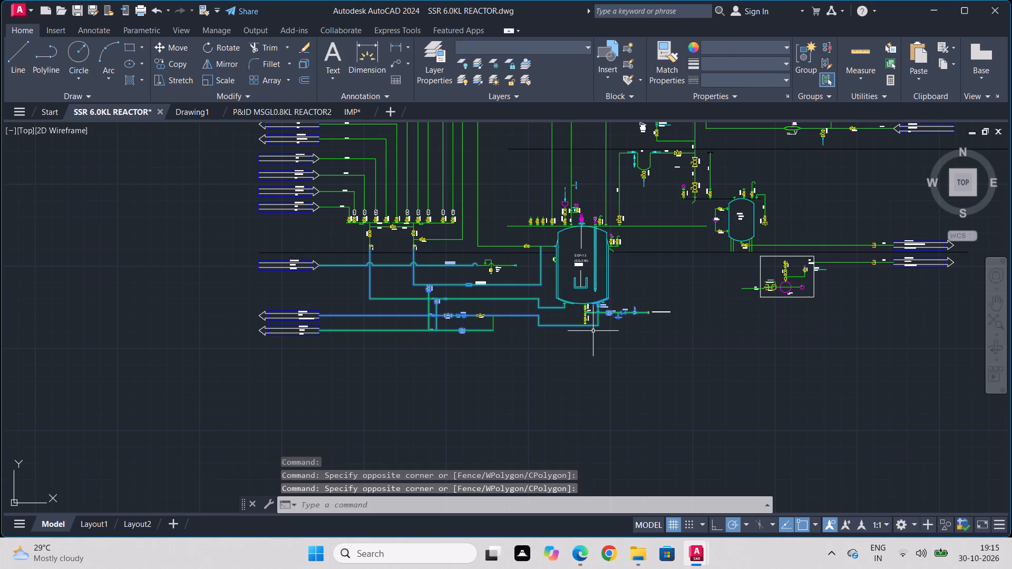
click(586, 308)
scroll(587, 314, up, 1)
scroll(587, 314, down, 1)
scroll(587, 314, up, 1)
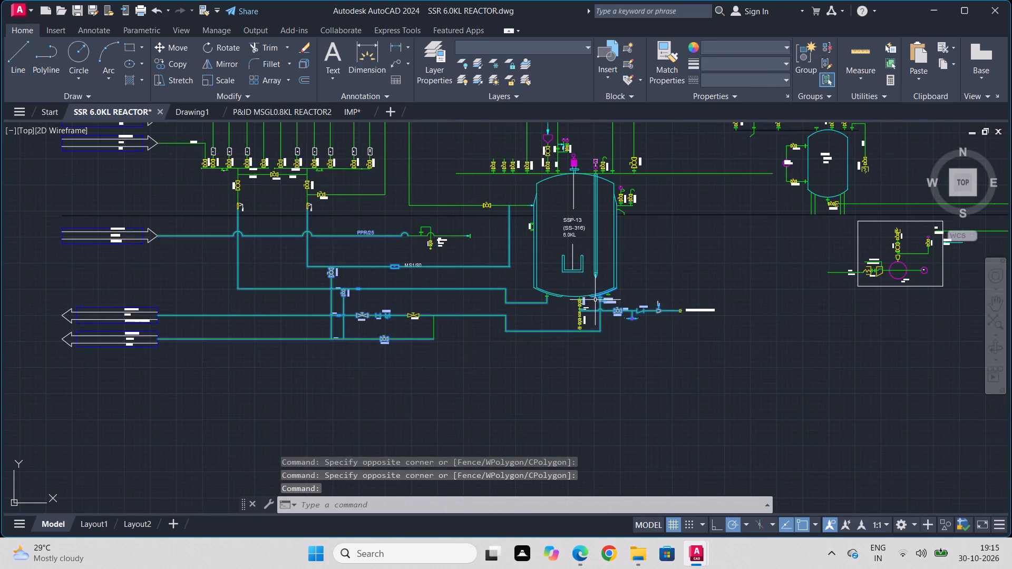
scroll(587, 311, up, 4)
click(578, 241)
click(454, 381)
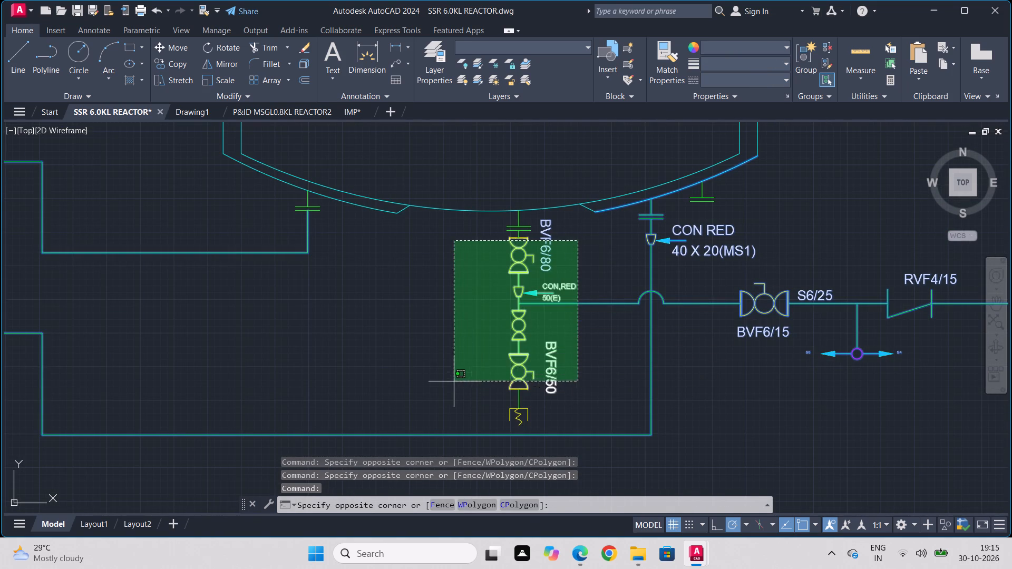
drag(543, 217, 534, 222)
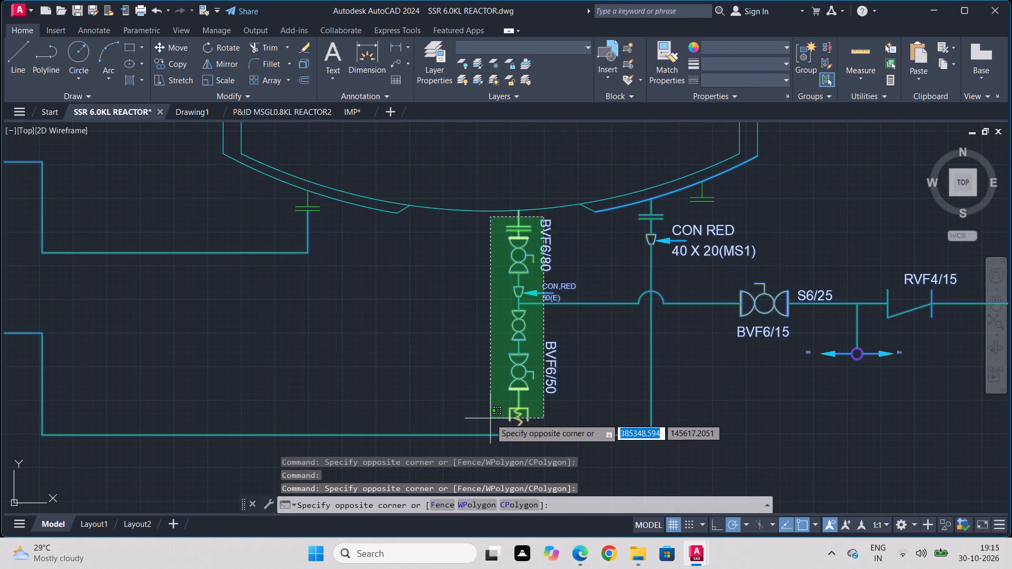
click(489, 426)
scroll(546, 390, down, 1)
key(j)
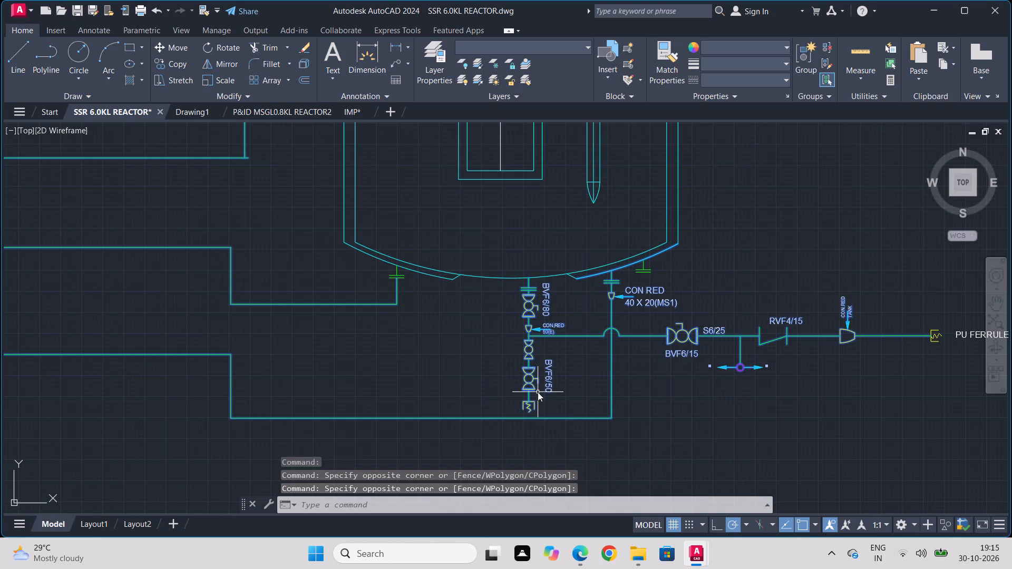
click(586, 414)
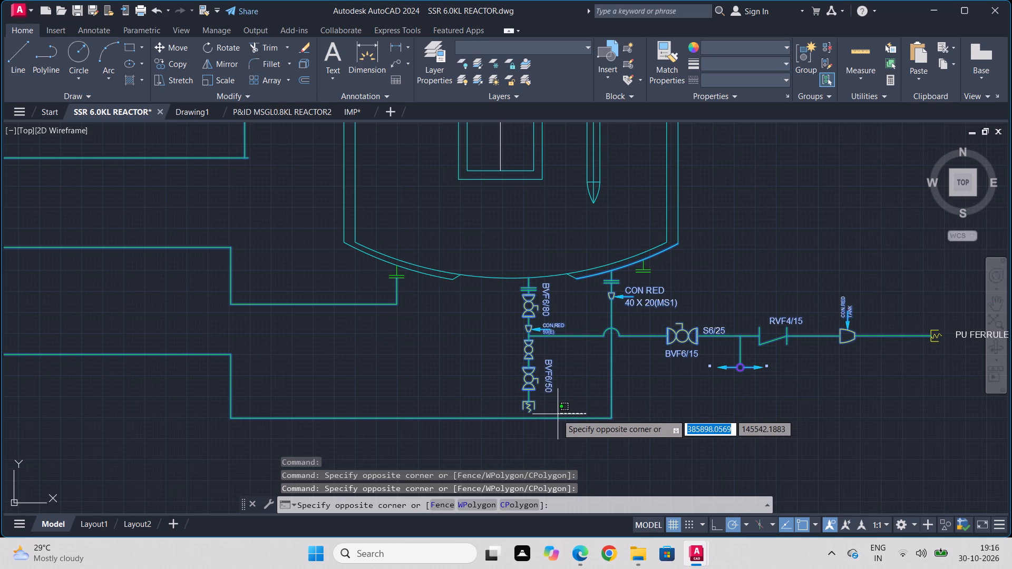
key(j)
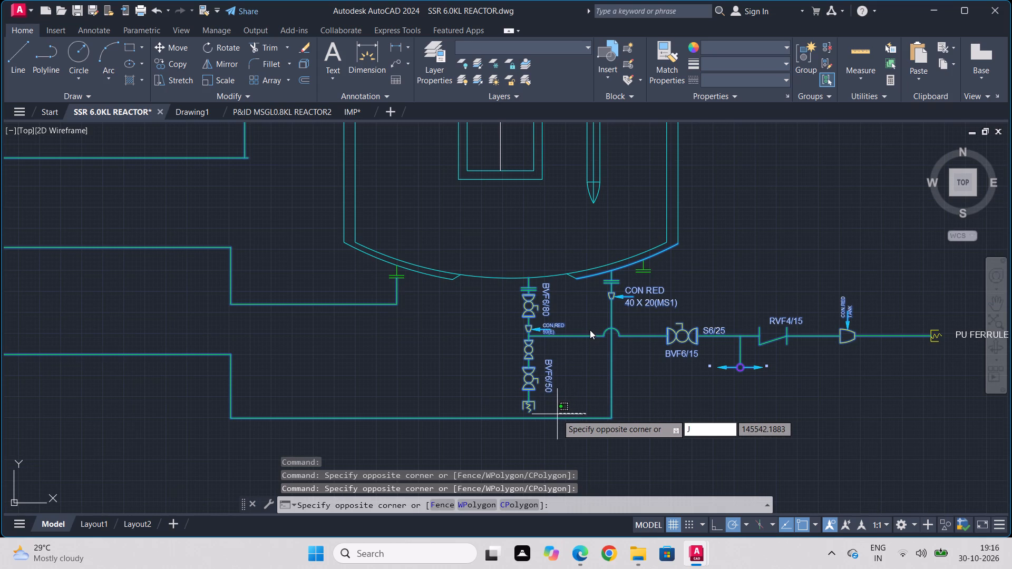
click(569, 361)
key(j)
key(o)
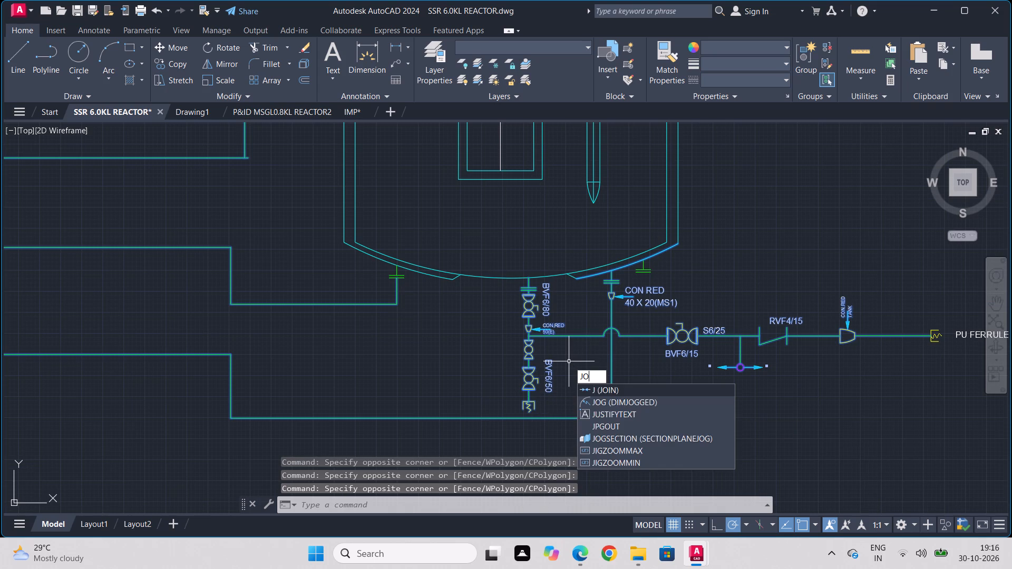
click(606, 391)
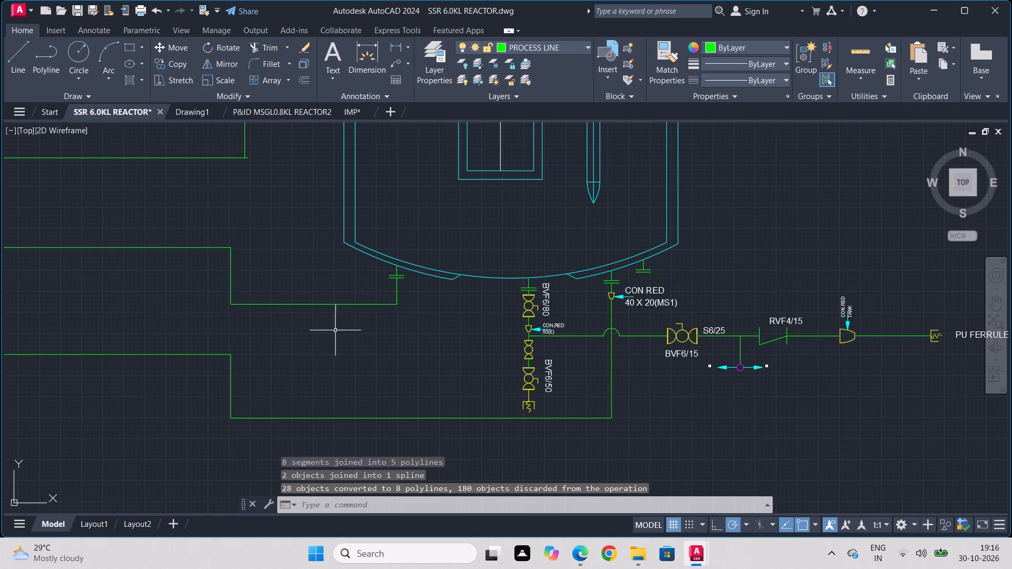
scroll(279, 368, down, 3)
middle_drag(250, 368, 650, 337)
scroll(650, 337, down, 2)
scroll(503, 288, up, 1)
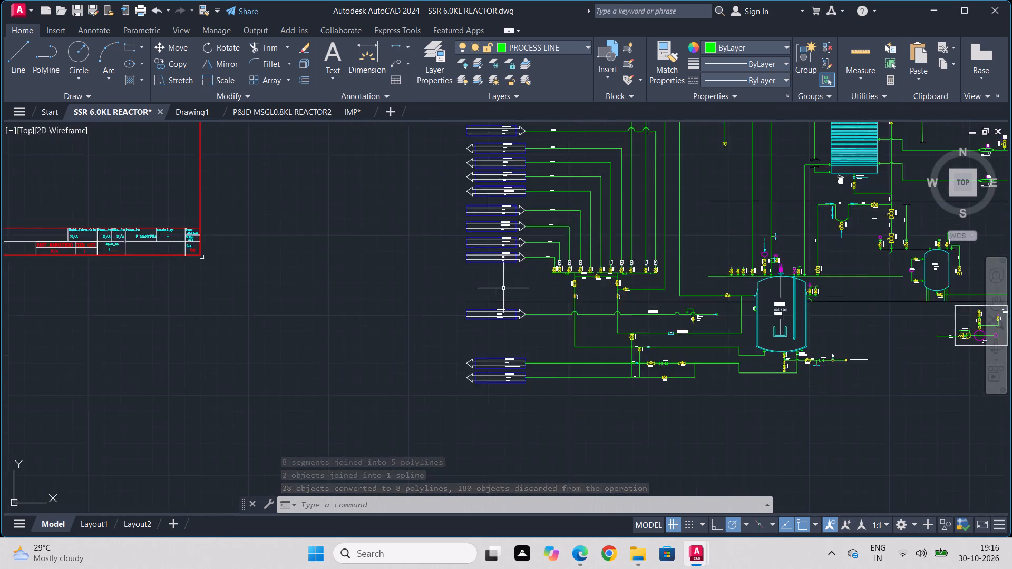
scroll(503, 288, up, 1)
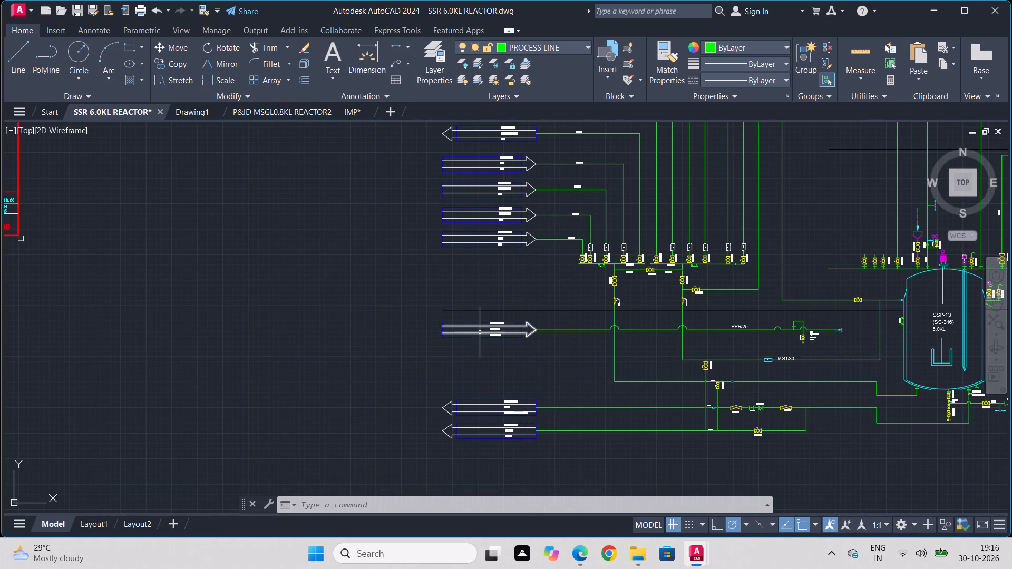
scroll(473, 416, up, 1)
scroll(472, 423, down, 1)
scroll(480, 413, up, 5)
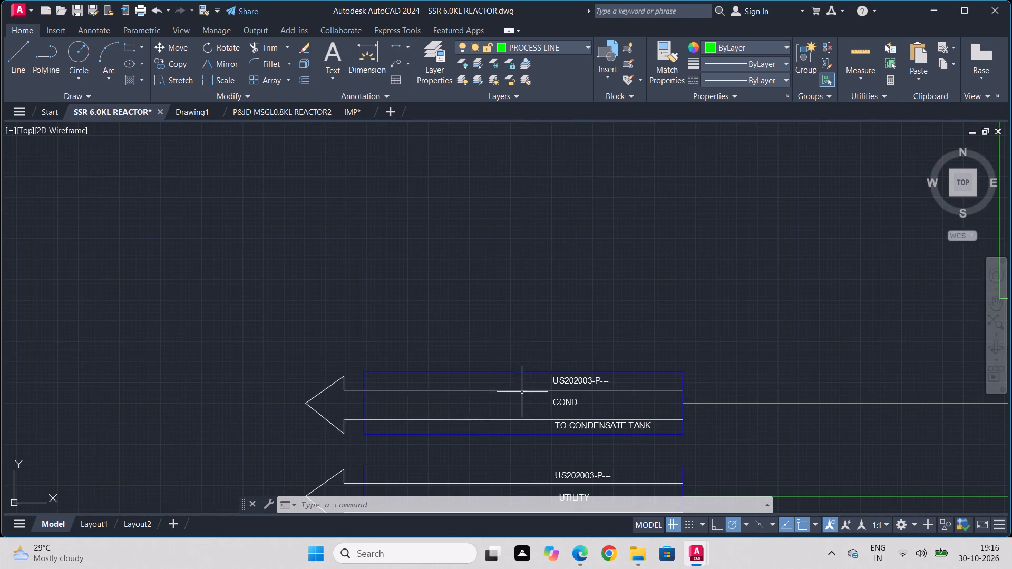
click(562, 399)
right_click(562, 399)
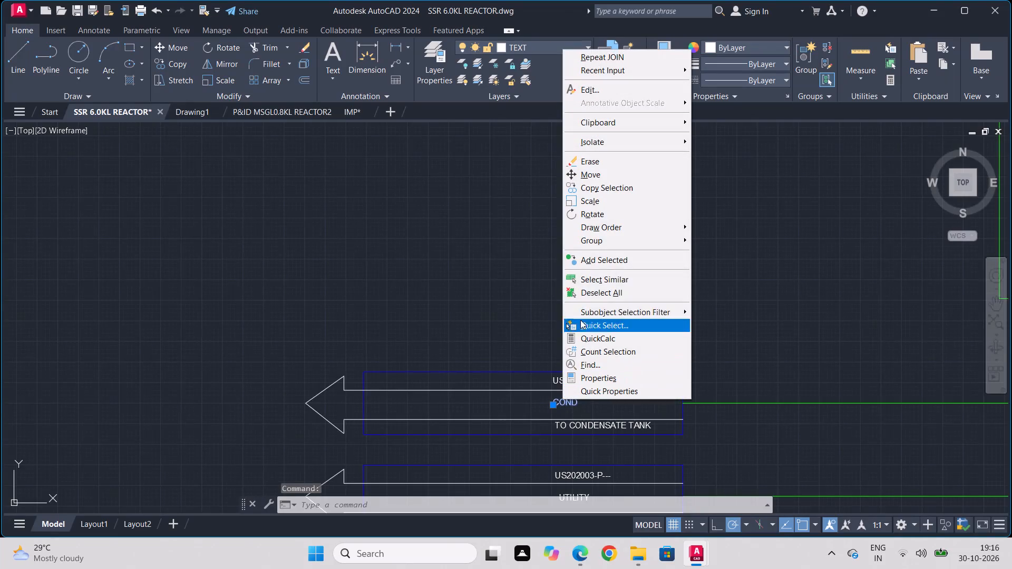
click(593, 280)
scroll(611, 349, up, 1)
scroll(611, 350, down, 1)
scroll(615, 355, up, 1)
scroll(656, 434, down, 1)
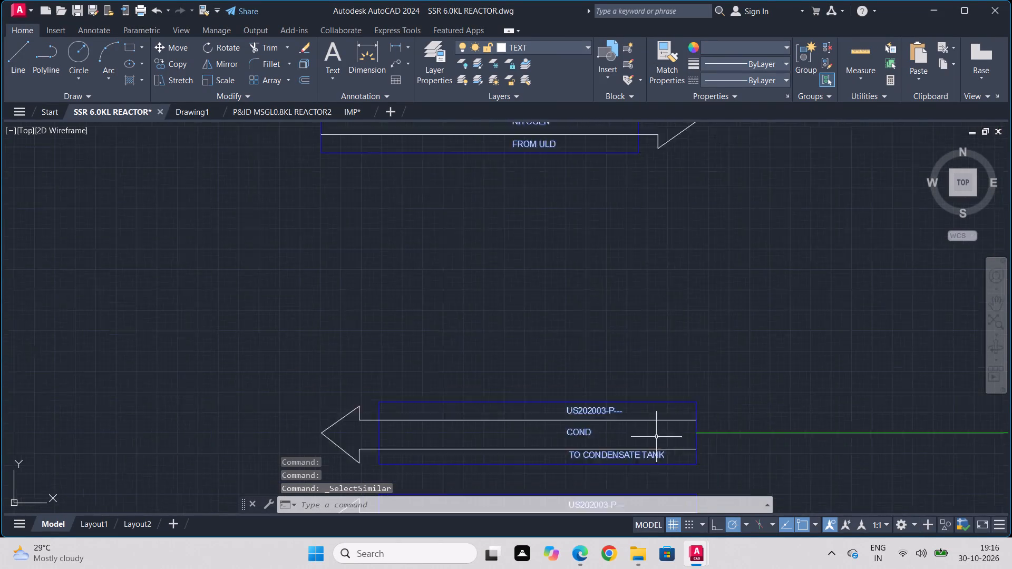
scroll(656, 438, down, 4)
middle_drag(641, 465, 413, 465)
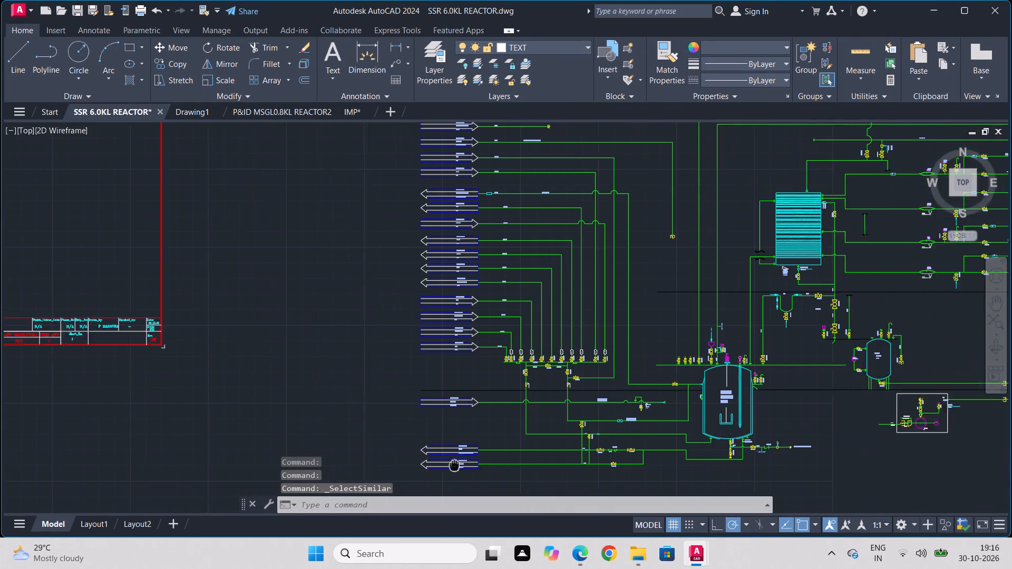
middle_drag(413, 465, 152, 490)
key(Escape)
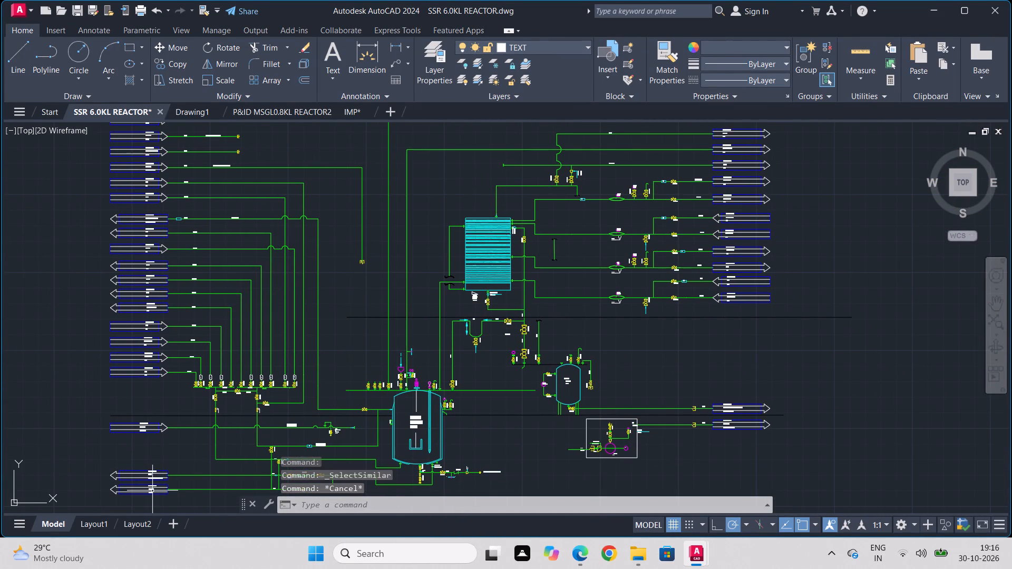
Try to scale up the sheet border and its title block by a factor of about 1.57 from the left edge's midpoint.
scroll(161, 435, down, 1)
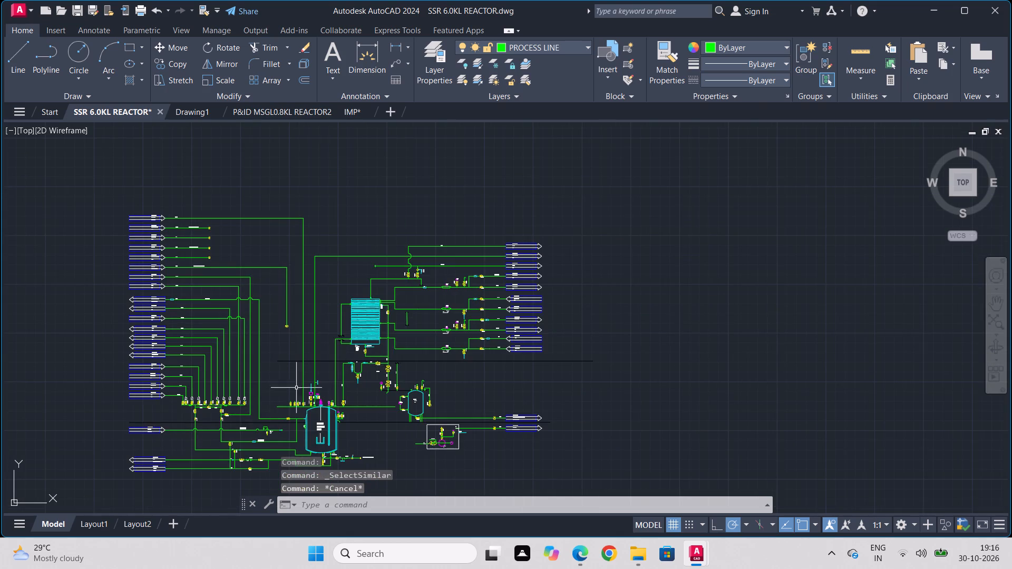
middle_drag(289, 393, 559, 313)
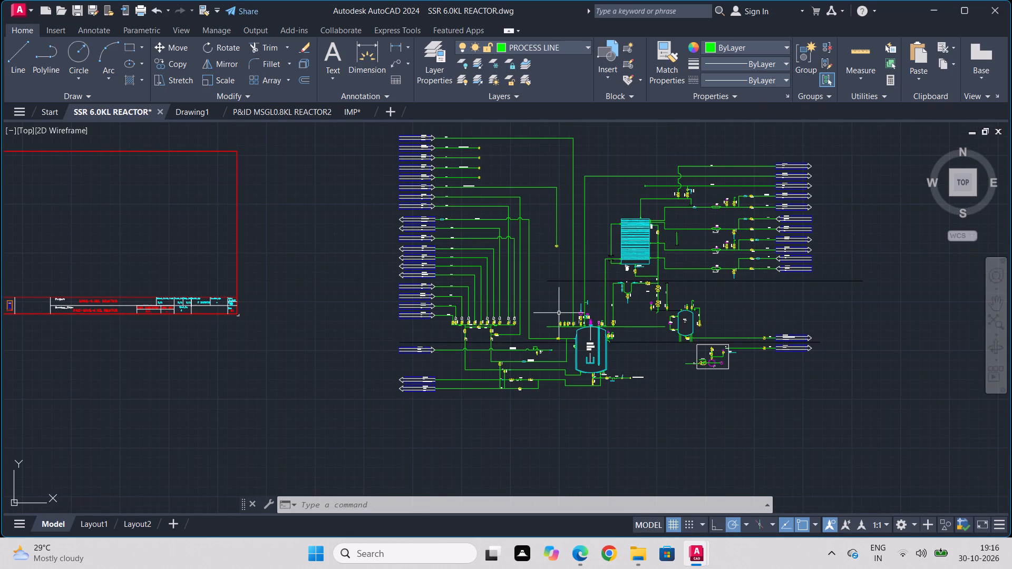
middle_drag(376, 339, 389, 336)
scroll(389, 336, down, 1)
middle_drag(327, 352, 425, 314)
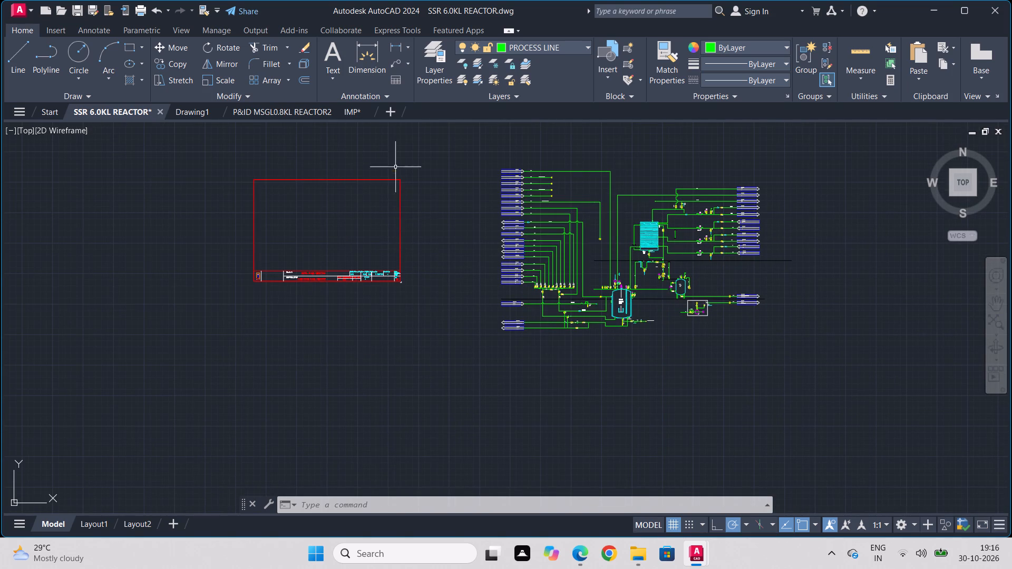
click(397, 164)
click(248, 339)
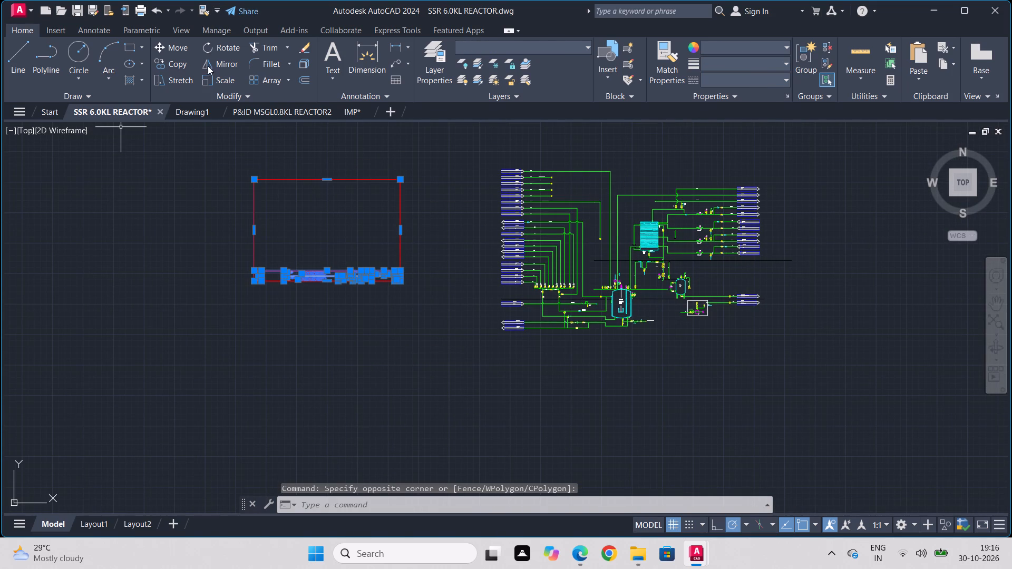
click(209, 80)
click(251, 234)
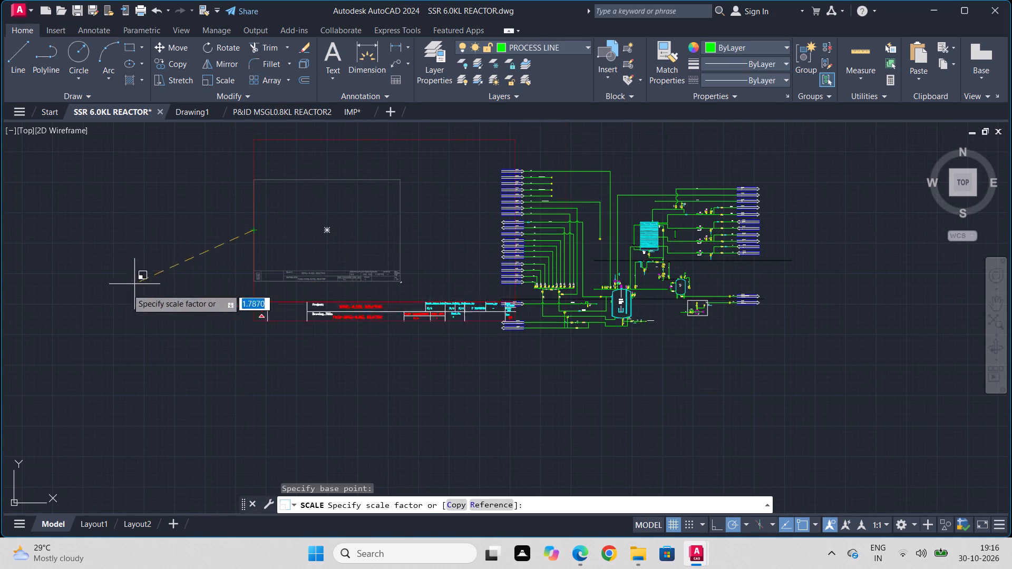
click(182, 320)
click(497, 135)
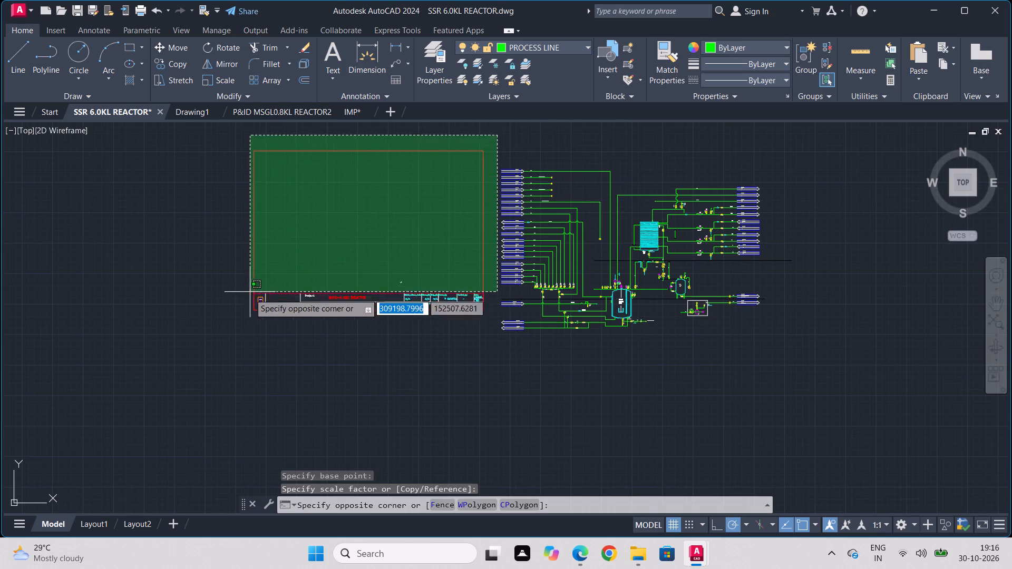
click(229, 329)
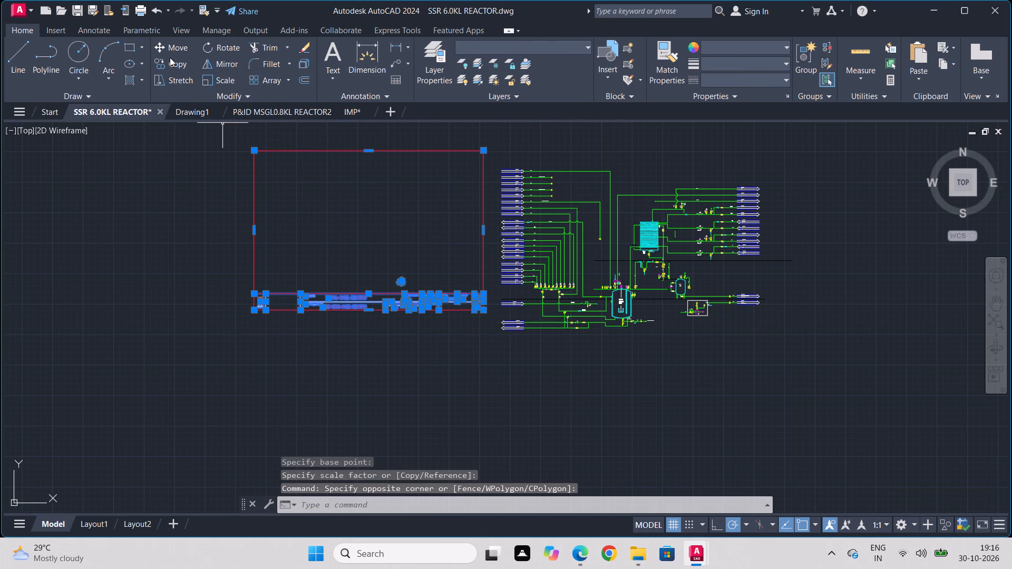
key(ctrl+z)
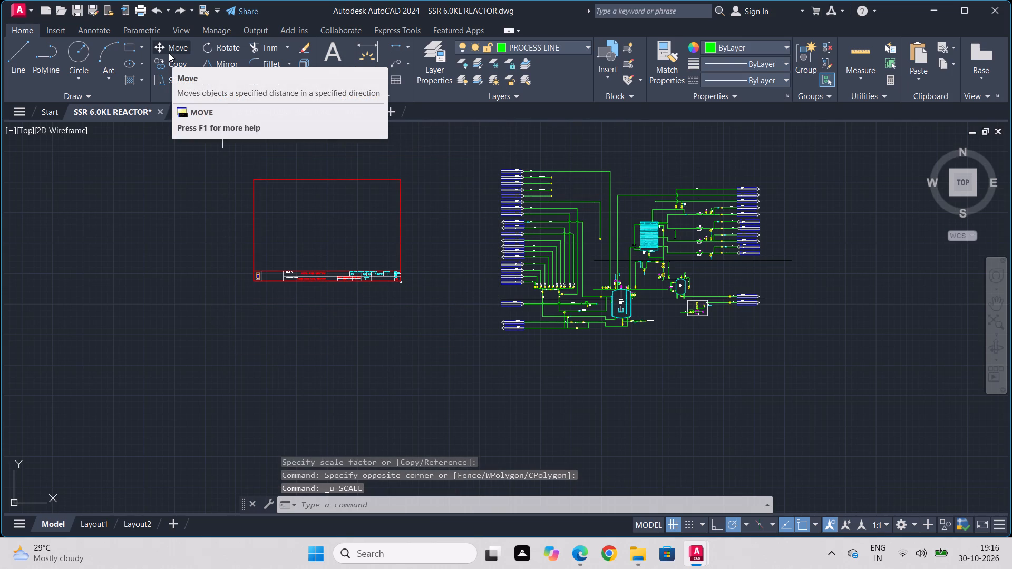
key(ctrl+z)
Move the red sheet border with its title block to the empty area right of the P&ID.
scroll(363, 321, down, 7)
middle_drag(220, 287, 221, 286)
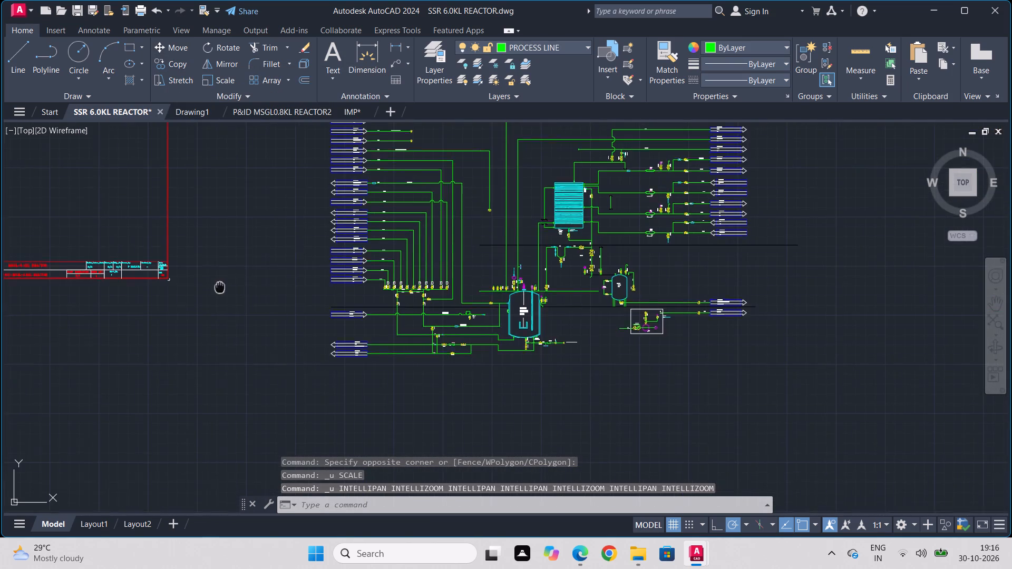
middle_drag(221, 286, 508, 287)
scroll(508, 287, down, 1)
drag(489, 148, 488, 153)
click(244, 336)
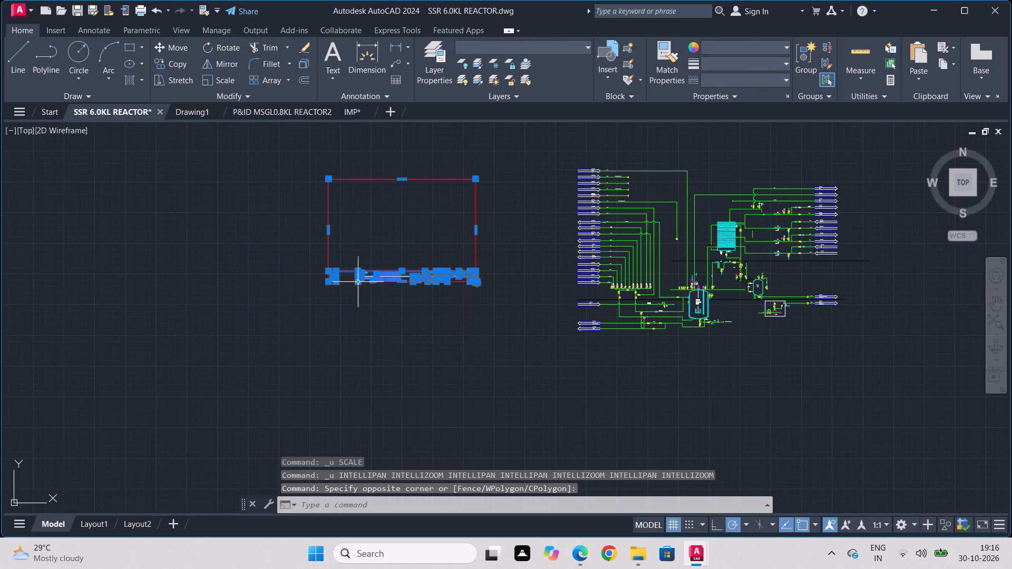
scroll(411, 296, up, 4)
scroll(460, 192, up, 2)
scroll(345, 266, down, 1)
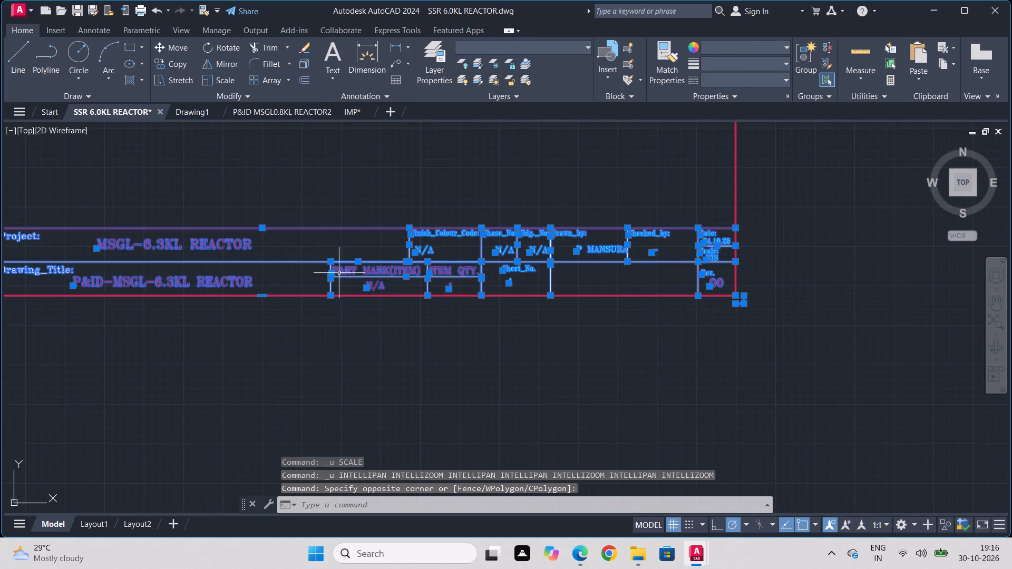
scroll(337, 274, down, 3)
click(170, 48)
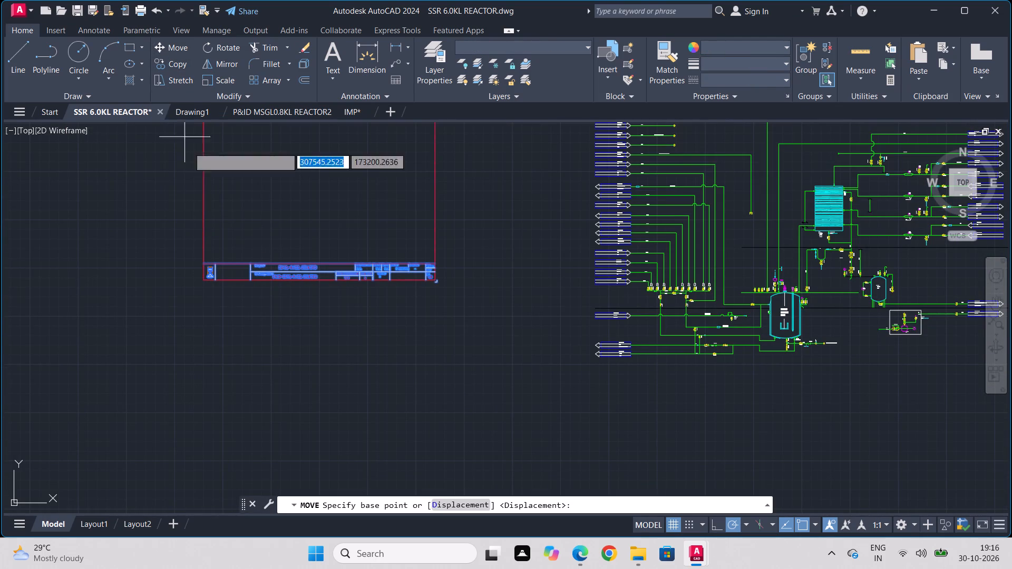
click(201, 163)
scroll(562, 417, down, 1)
middle_drag(550, 407, 133, 303)
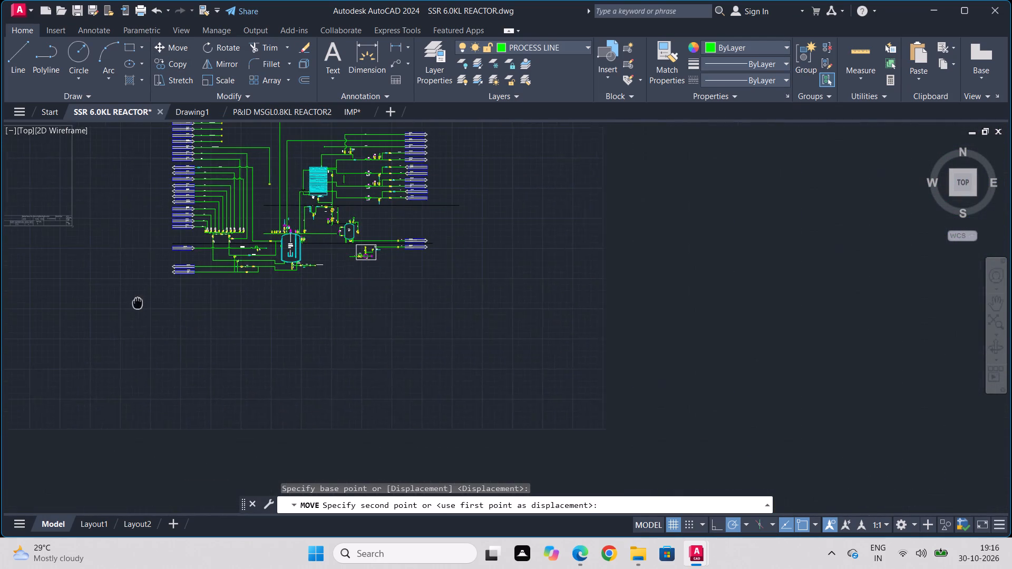
middle_drag(133, 303, 133, 304)
click(639, 161)
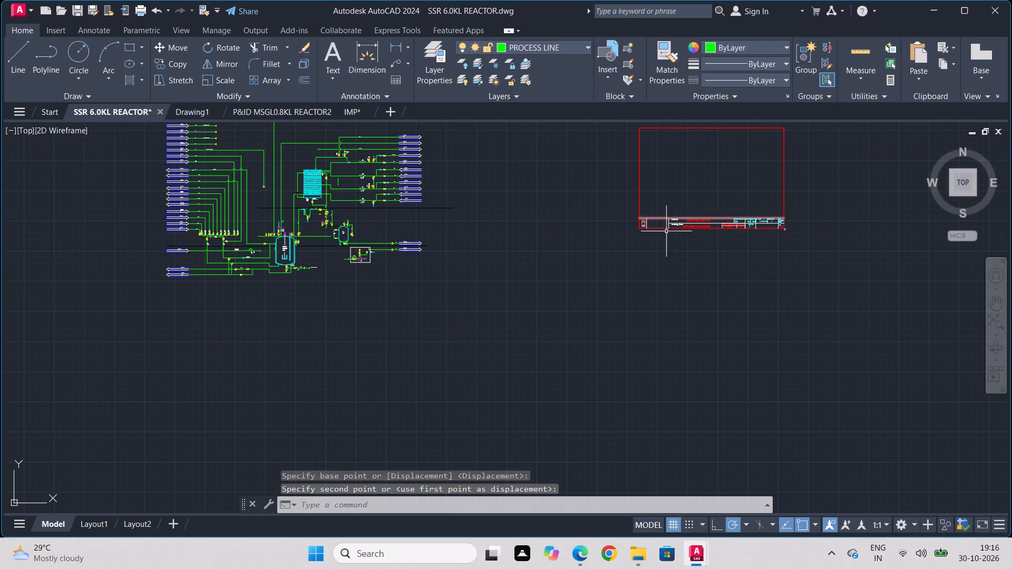
Scale up the red sheet border with its title block by a factor of about 3.15 from its left edge.
scroll(629, 329, up, 1)
middle_drag(649, 281, 566, 410)
scroll(649, 281, down, 1)
scroll(566, 410, down, 1)
click(700, 260)
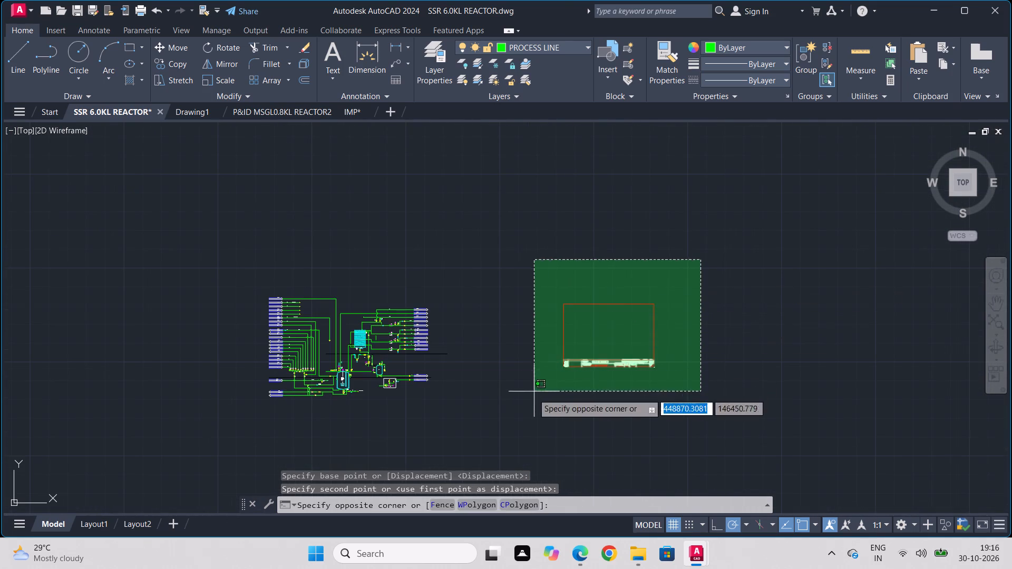
click(533, 395)
click(223, 81)
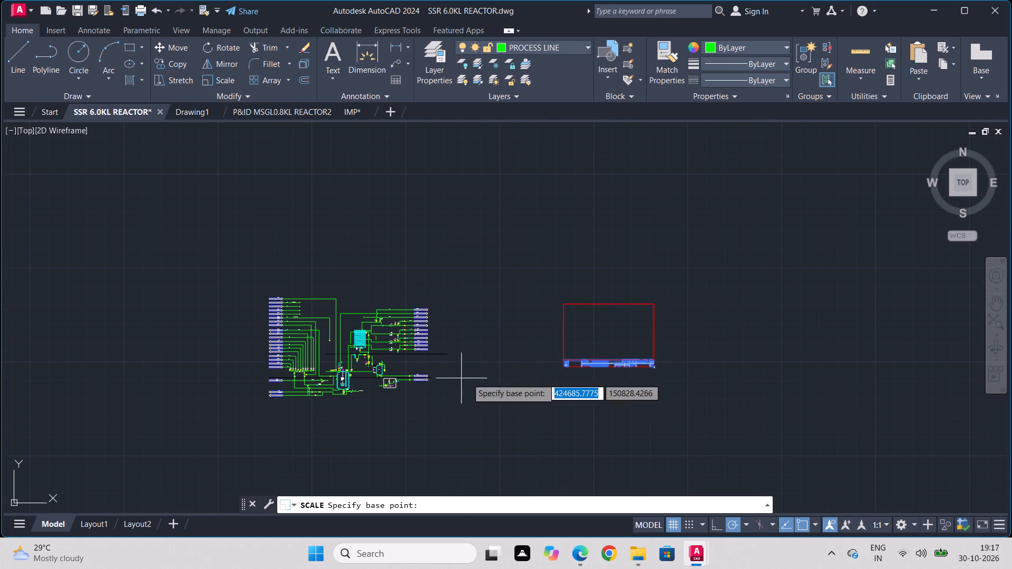
click(567, 325)
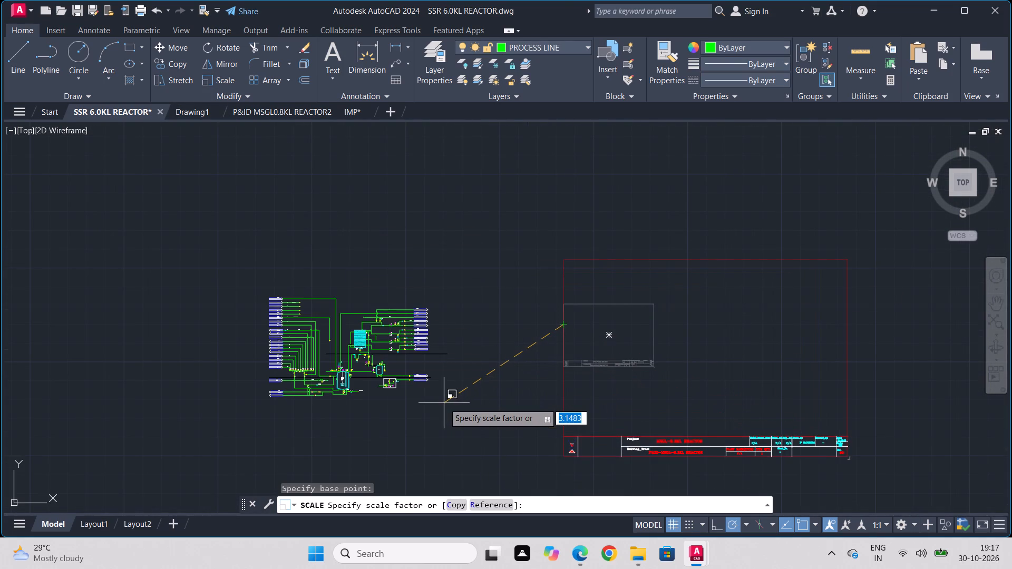
click(444, 403)
Move the enlarged sheet border and title block from its left-edge midpoint so that it encloses the P&ID.
drag(854, 244, 848, 244)
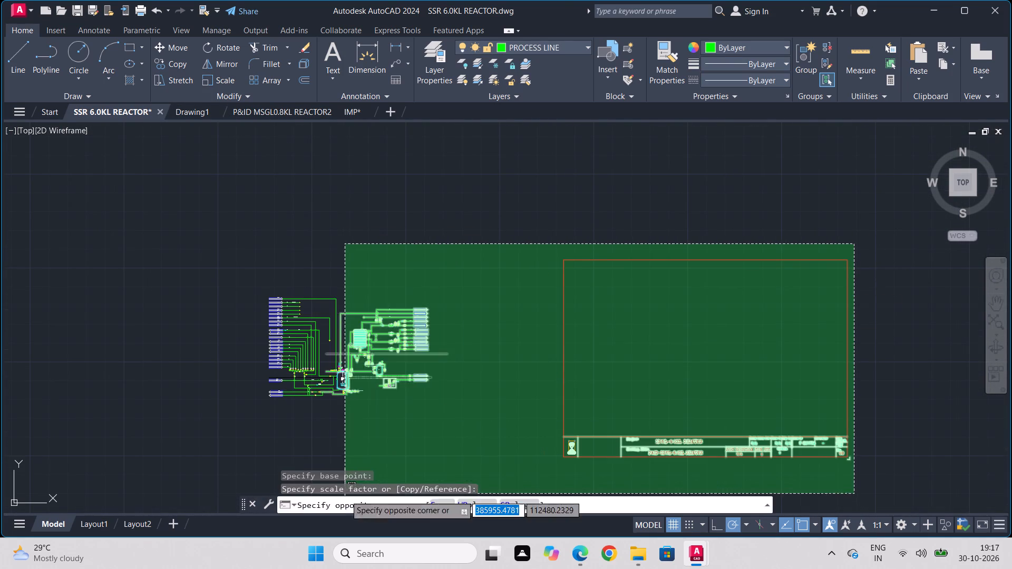
click(510, 478)
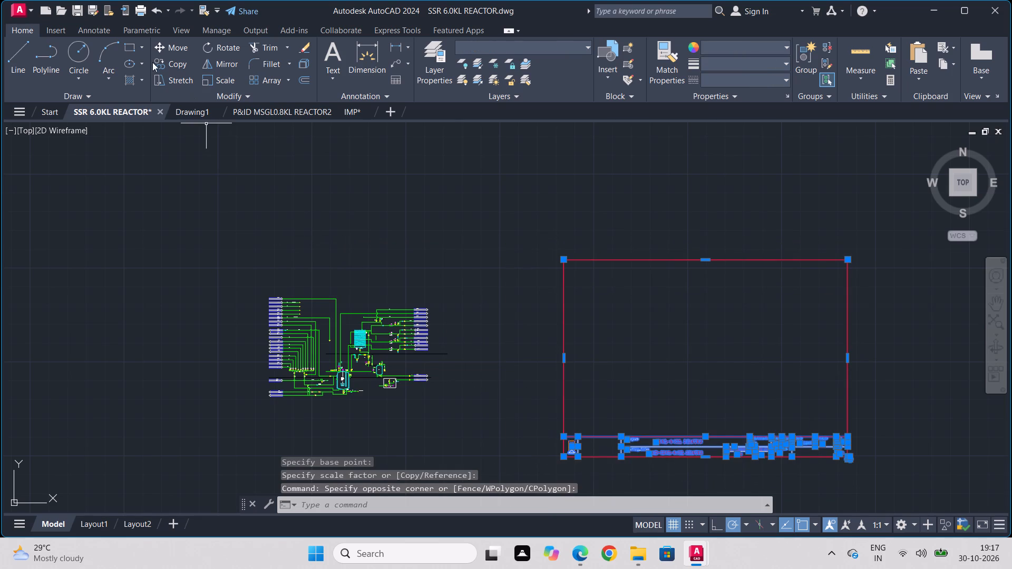
click(176, 37)
click(174, 43)
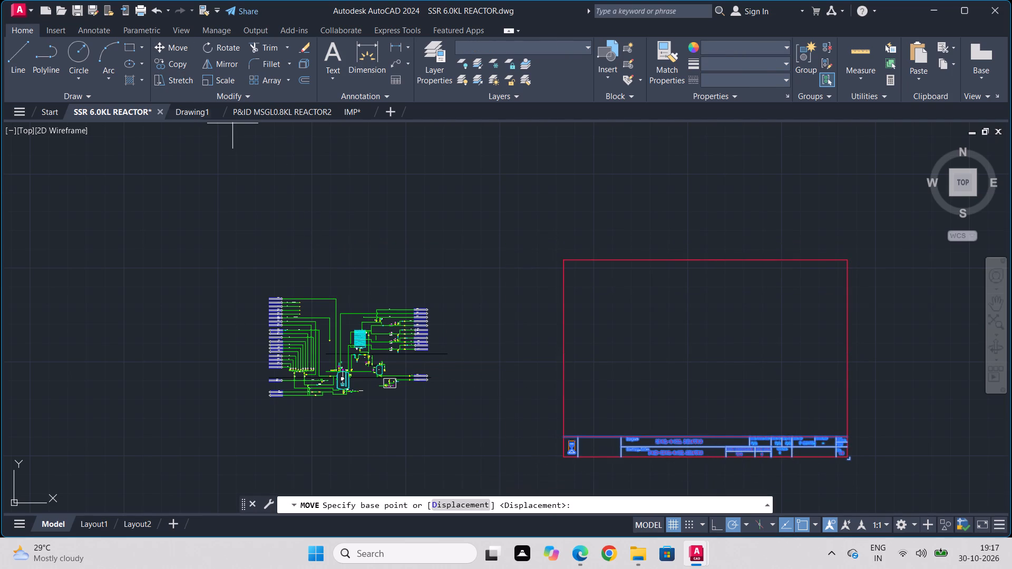
click(562, 352)
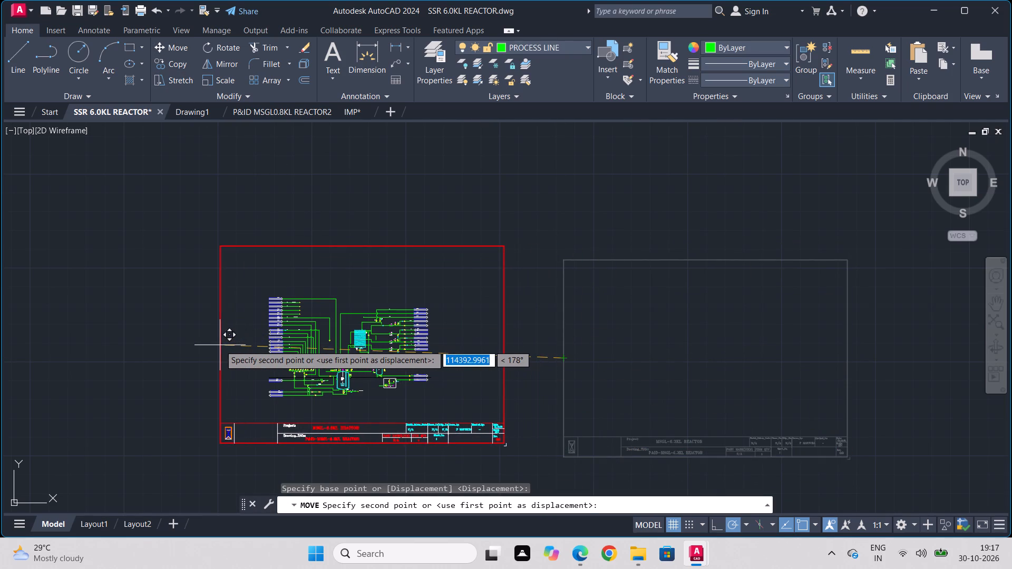
click(232, 349)
Scale up the whole P&ID inside the border by a factor of about 1.3 from its left-hand connector tags.
middle_drag(431, 418, 497, 321)
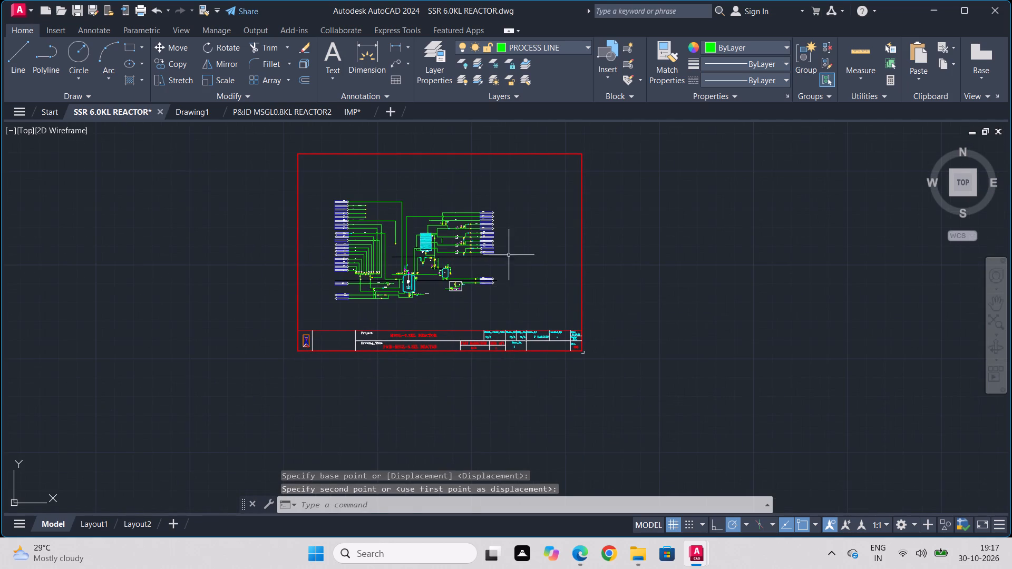
click(526, 182)
click(326, 320)
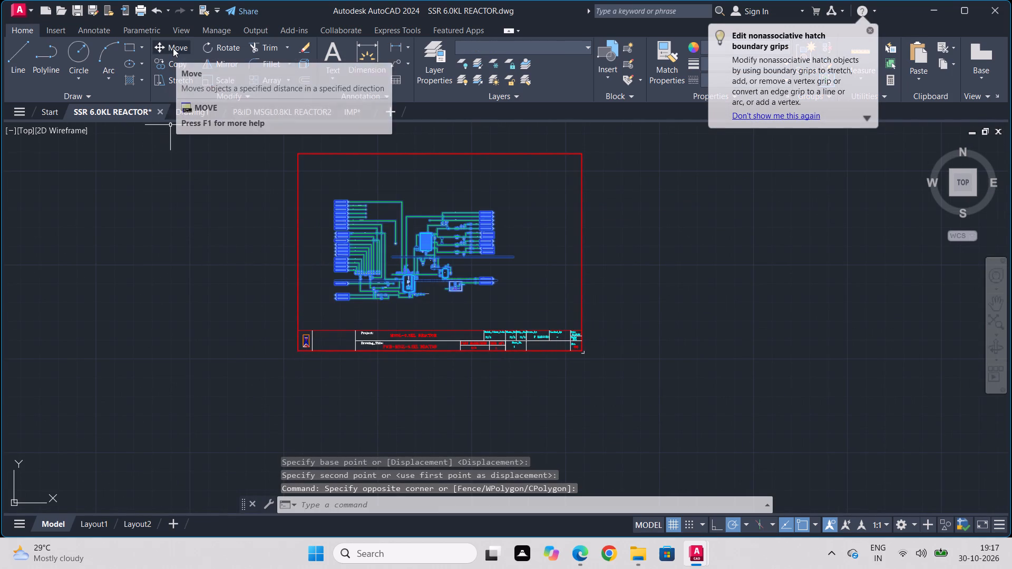
click(204, 82)
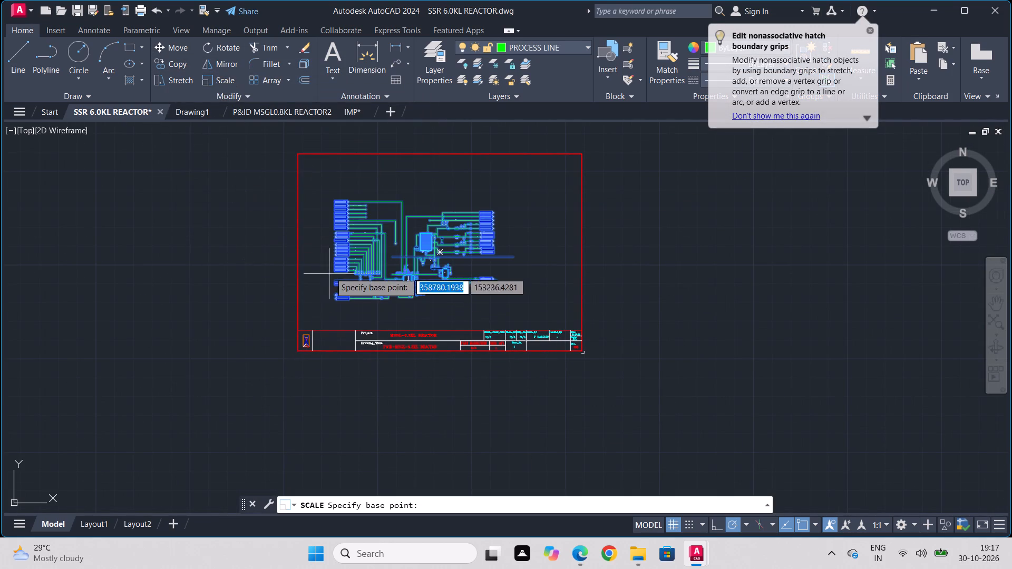
click(335, 240)
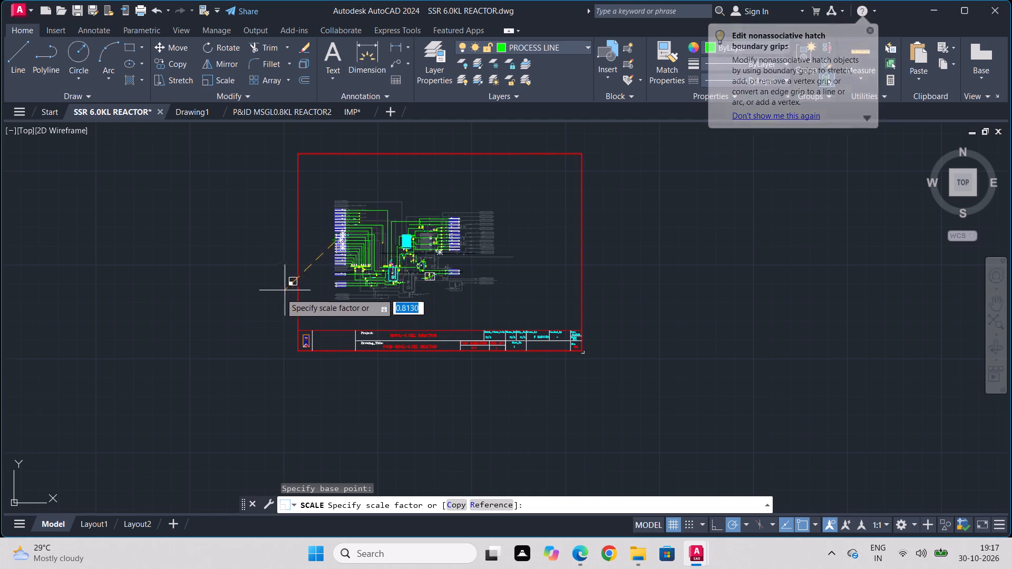
click(238, 307)
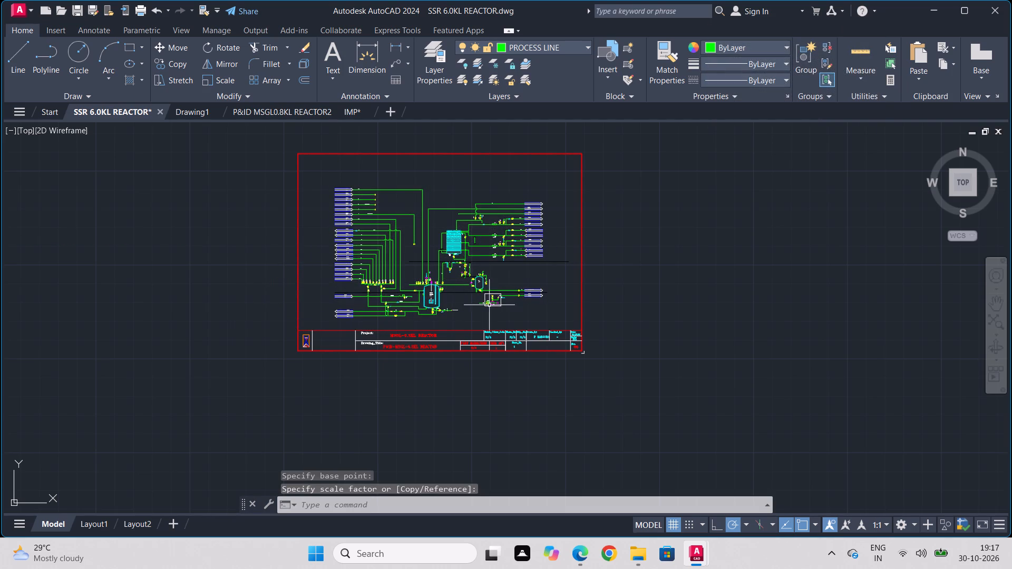
Move the sheet border and title block straight down by about 3361 units to centre the P&ID vertically.
click(522, 143)
click(481, 171)
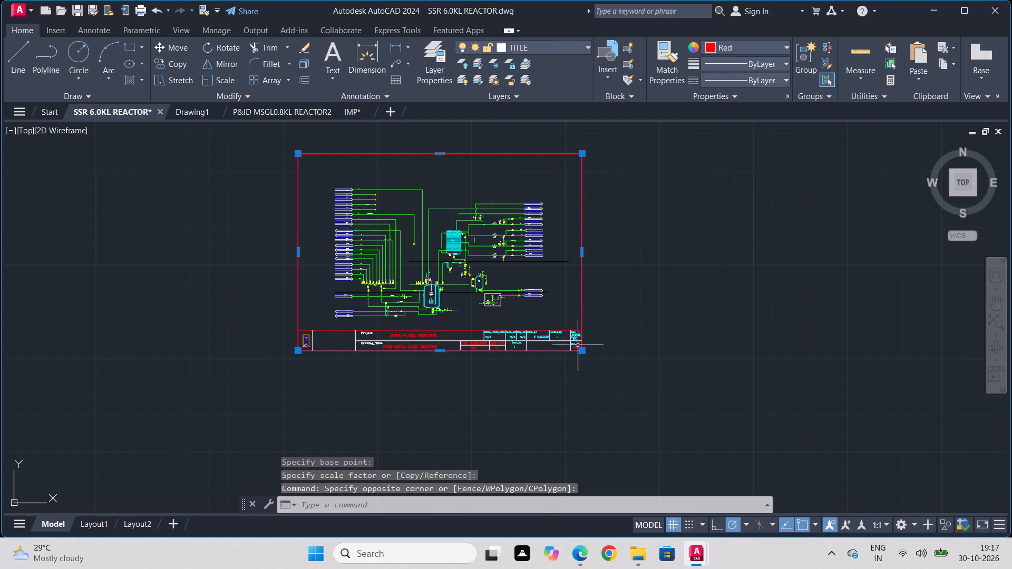
scroll(486, 357, up, 1)
middle_drag(486, 357, 475, 270)
click(651, 214)
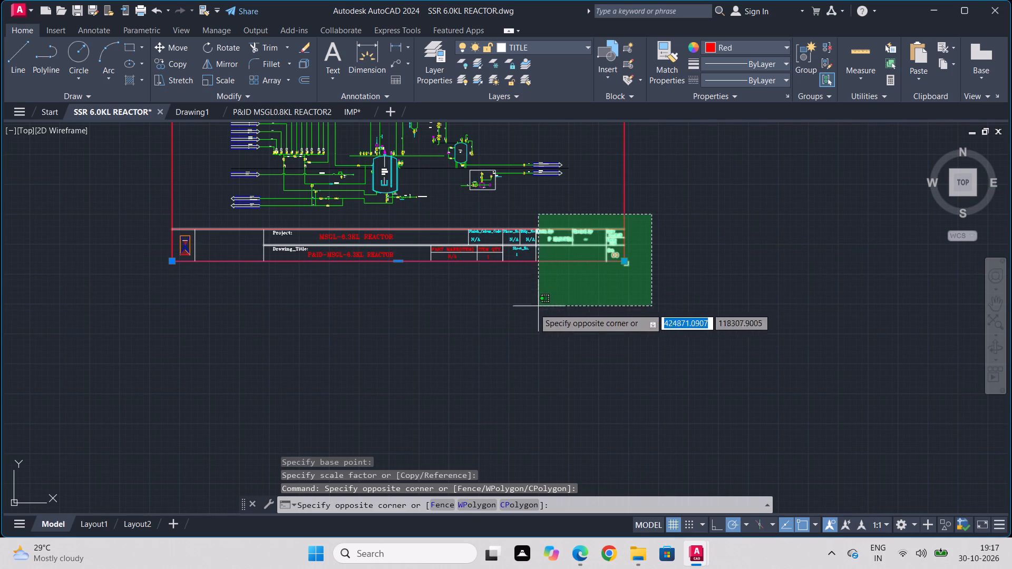
click(126, 323)
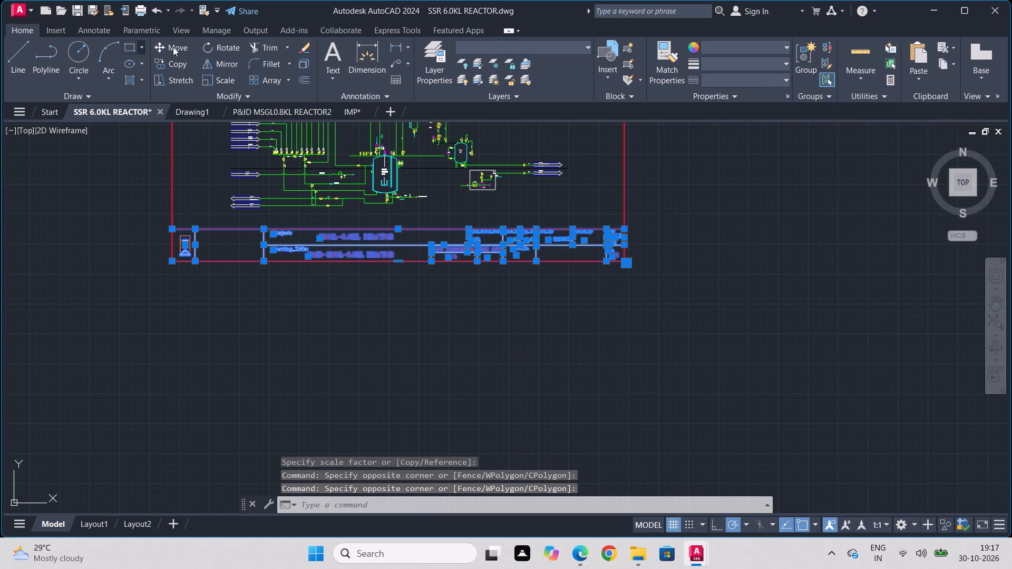
click(183, 49)
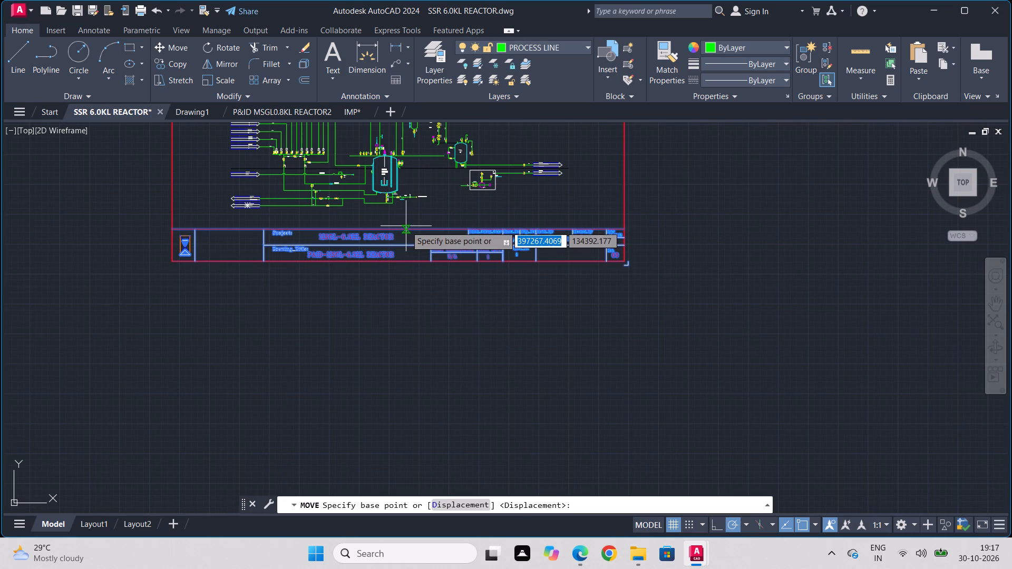
click(404, 227)
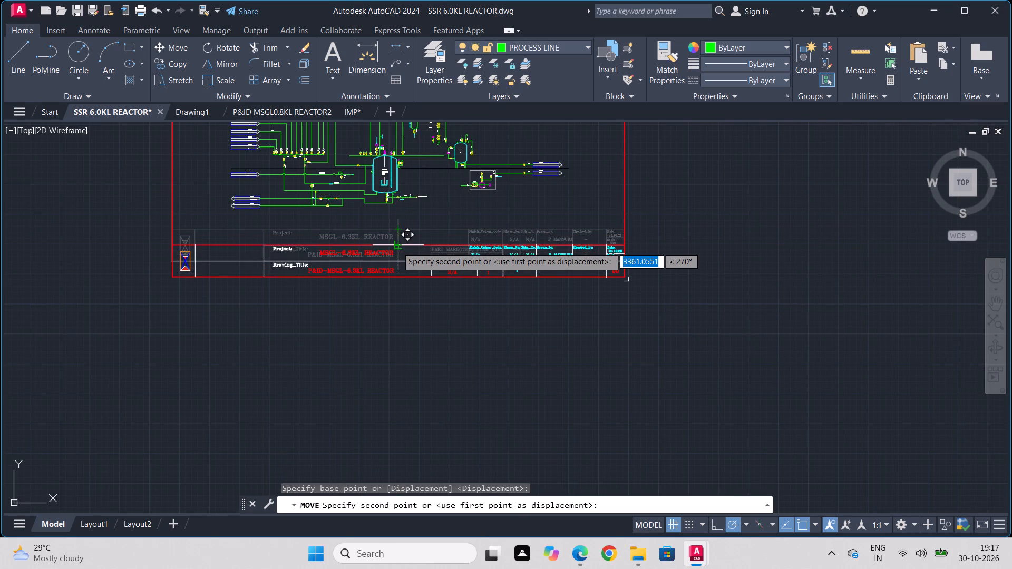
click(397, 247)
Scale up the whole P&ID by a factor of about 1.04 from the left-hand connector tags.
middle_drag(436, 220, 469, 338)
scroll(469, 338, down, 2)
scroll(509, 259, up, 1)
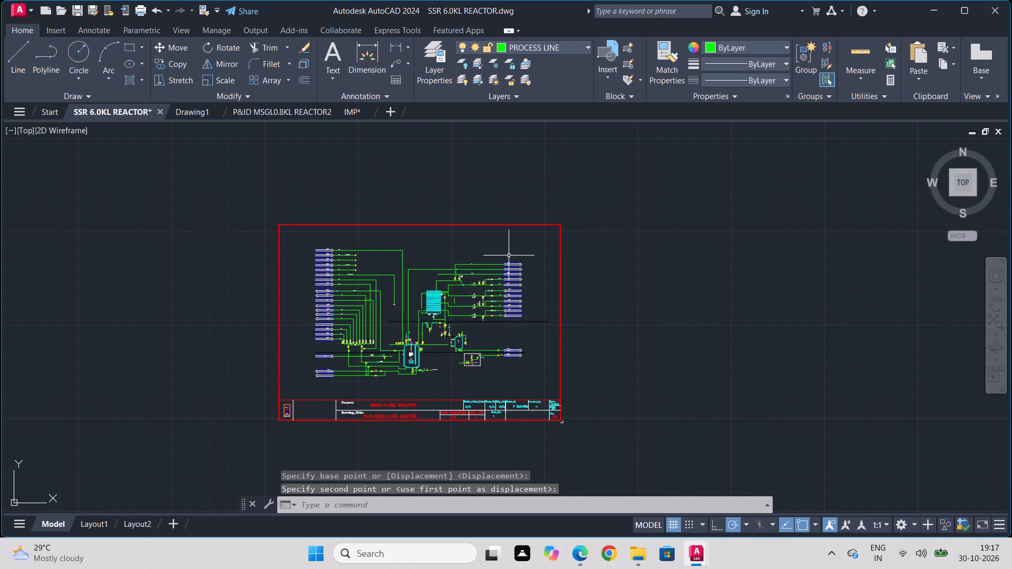
click(523, 244)
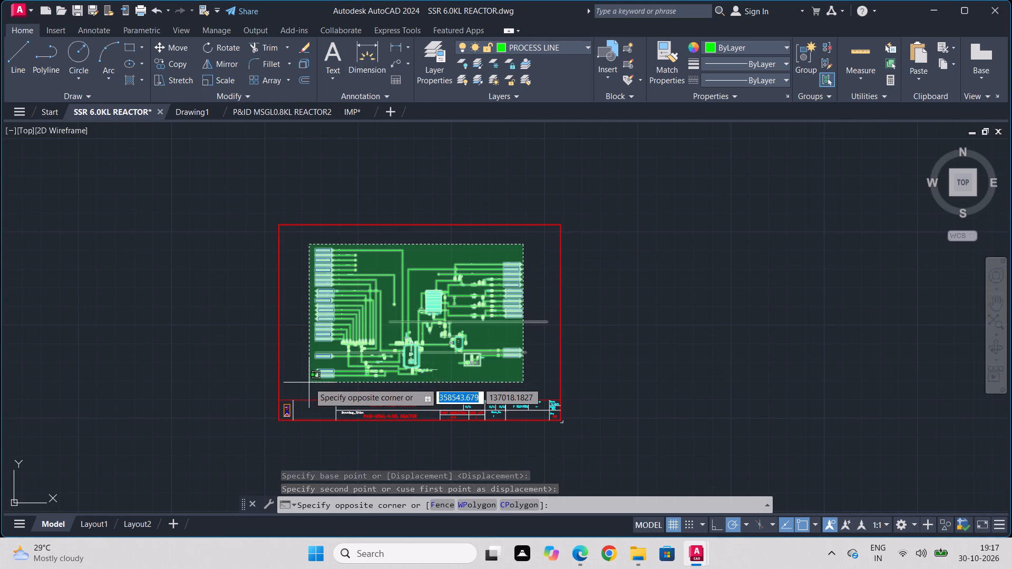
click(309, 382)
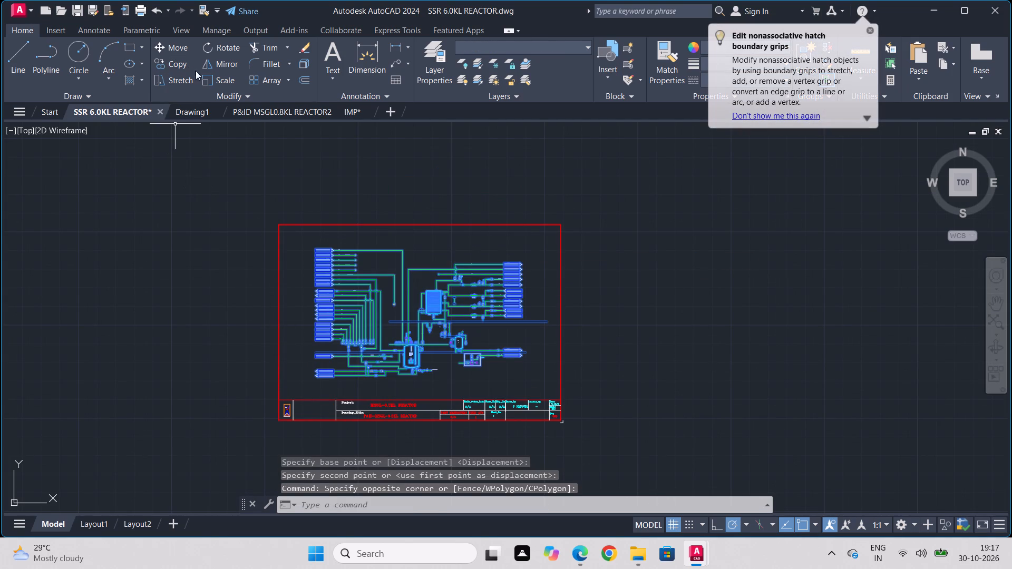
click(210, 80)
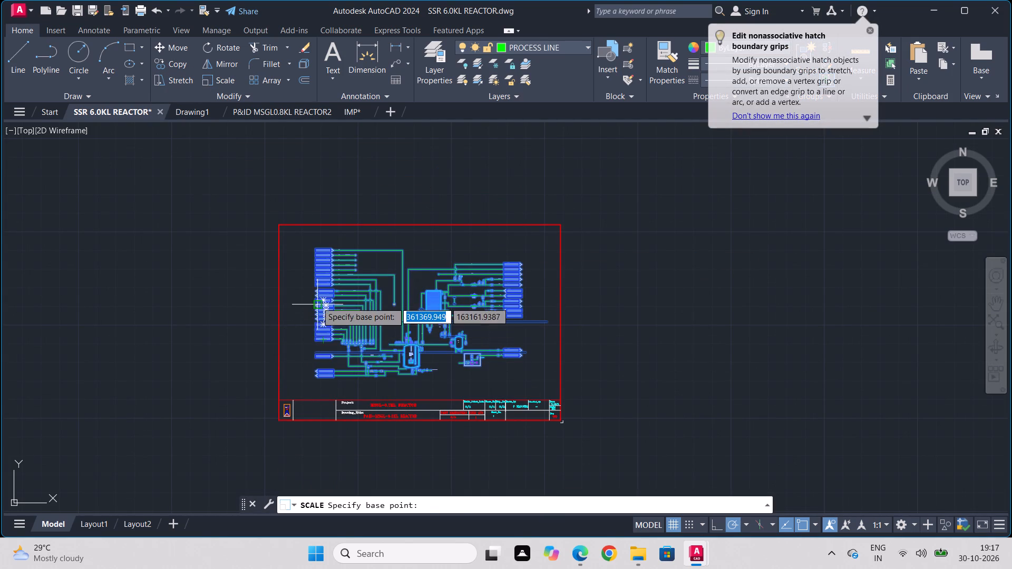
click(317, 302)
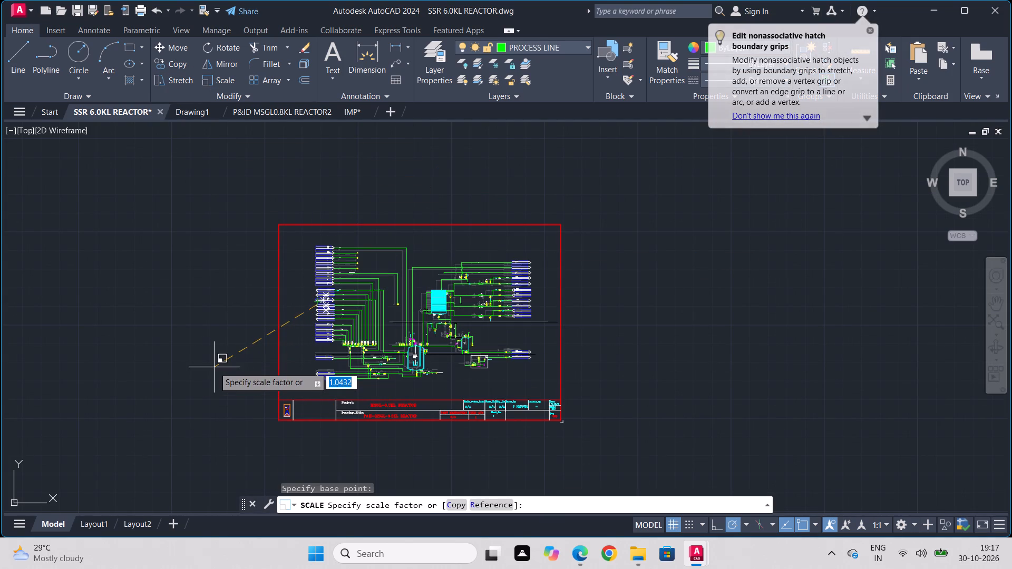
click(214, 367)
Move the sheet border with its complete title block horizontally to the right by about 5496 units.
click(294, 317)
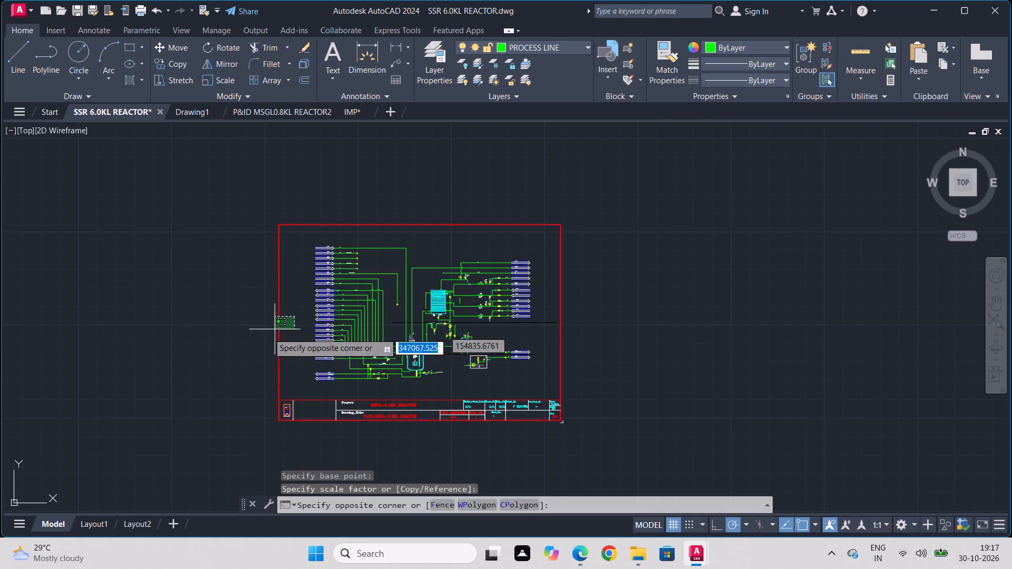
click(261, 340)
middle_drag(425, 444, 455, 380)
click(514, 322)
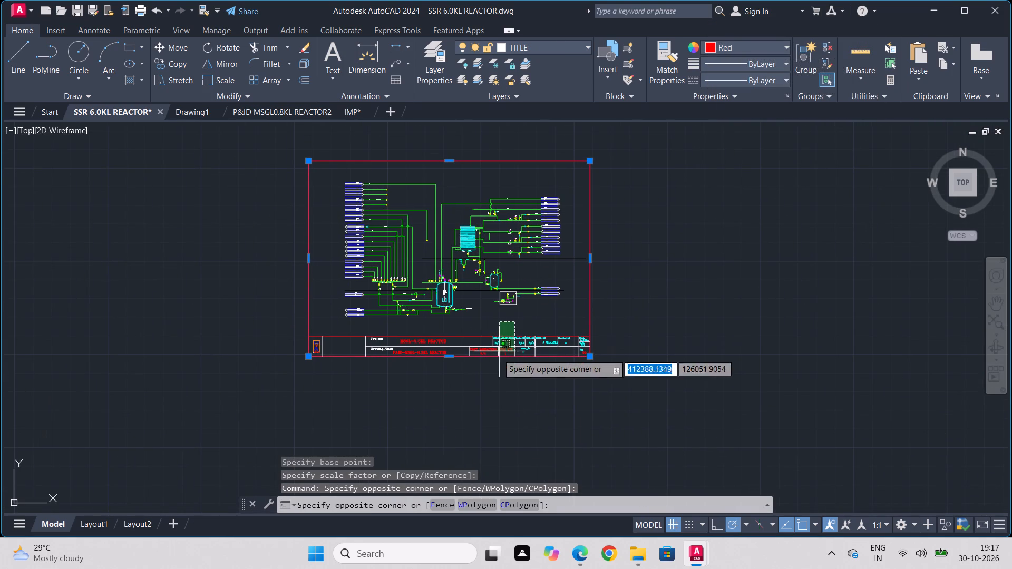
click(279, 395)
click(625, 324)
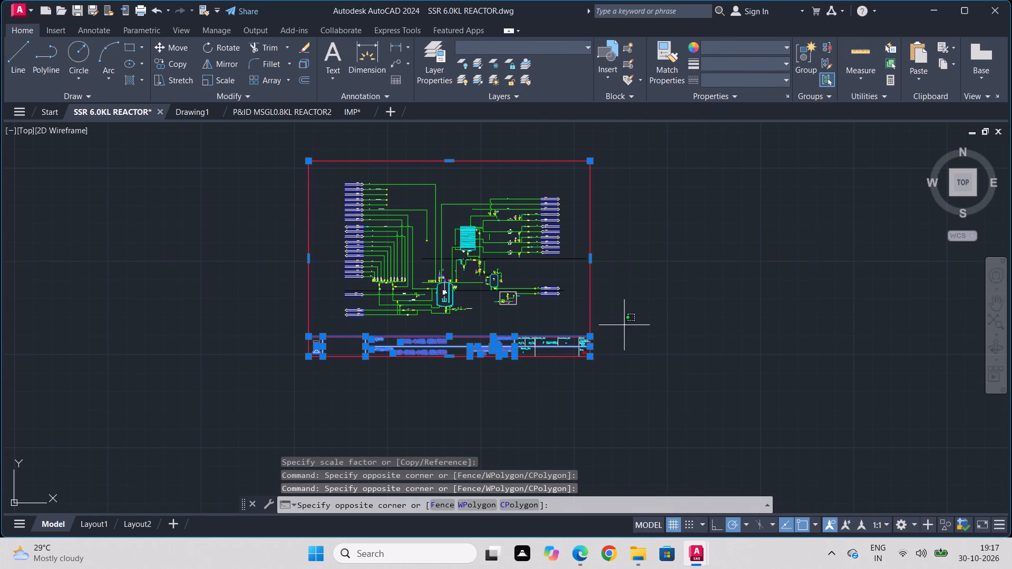
click(518, 405)
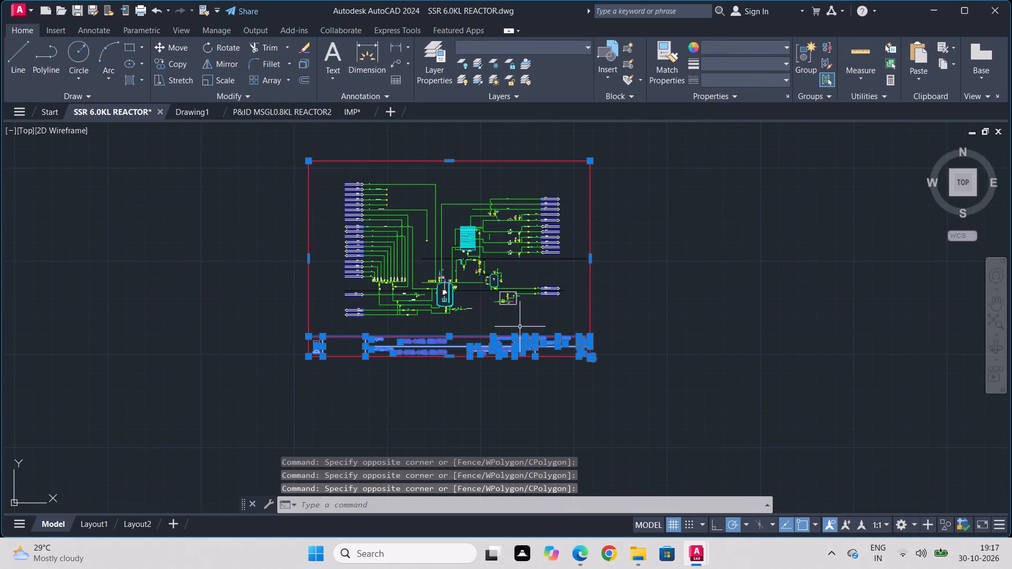
click(558, 359)
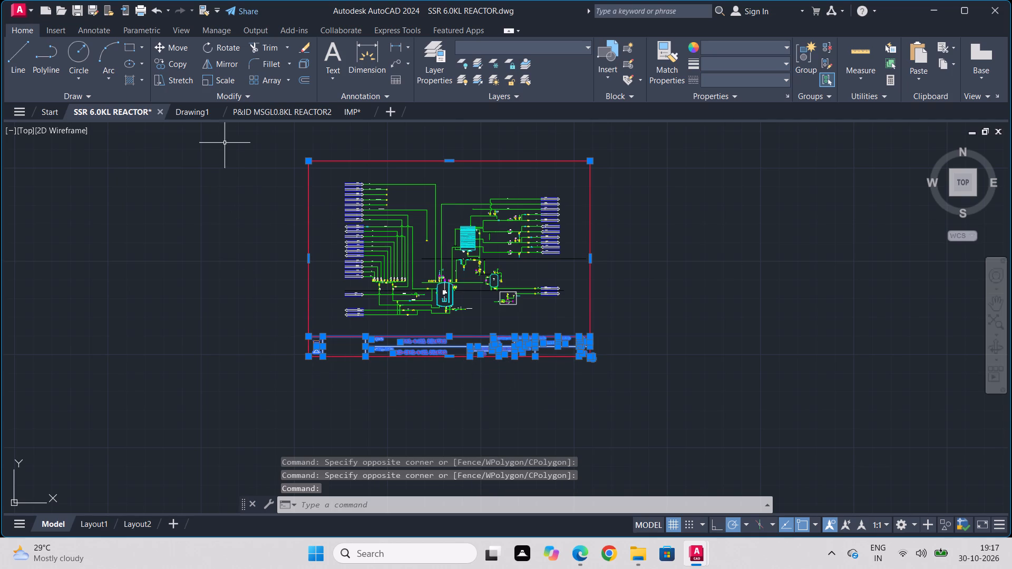
click(162, 51)
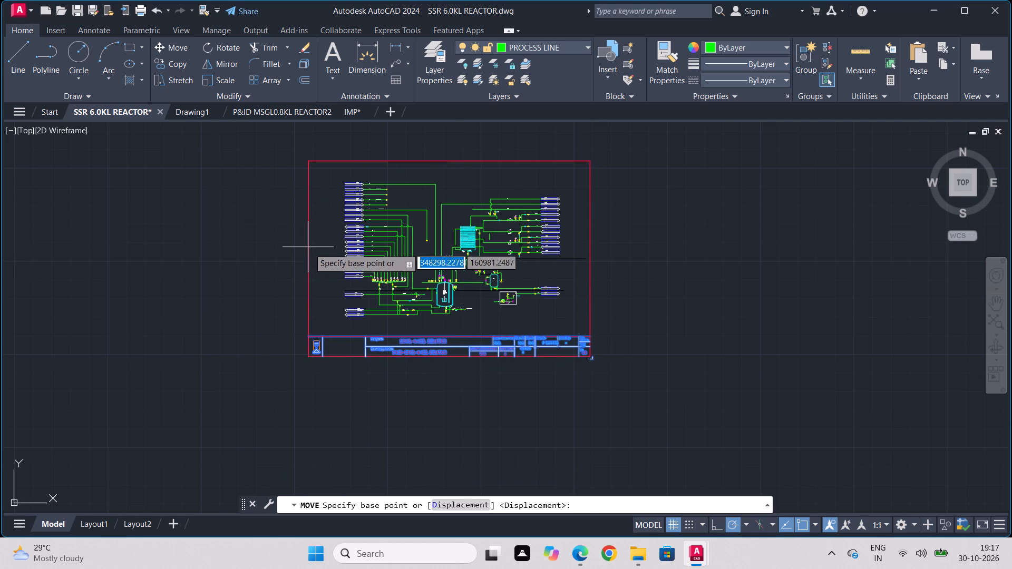
click(309, 260)
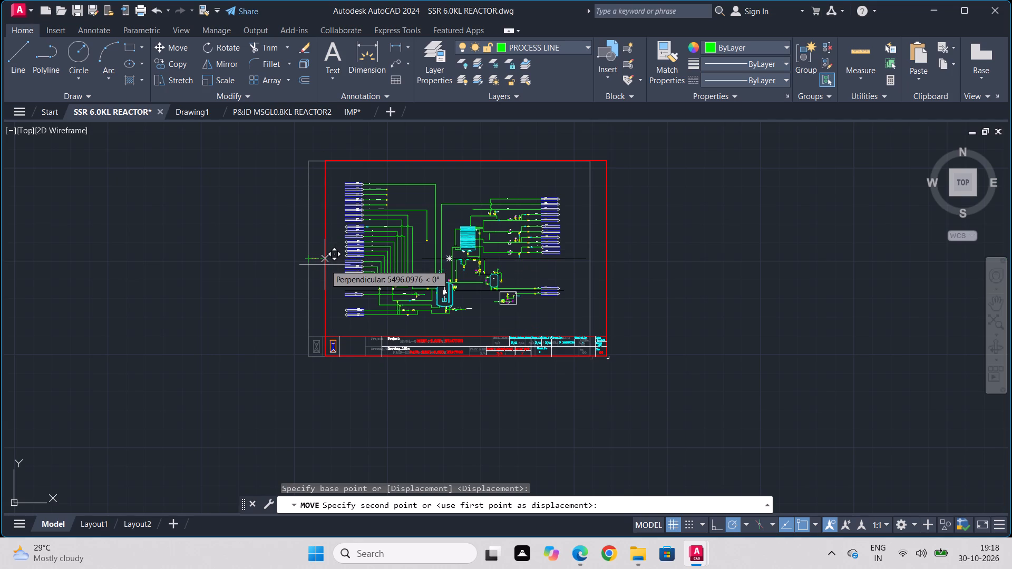
click(325, 264)
Scale down the sheet border and title block by a factor of about 0.92 from the left edge's midpoint.
click(653, 320)
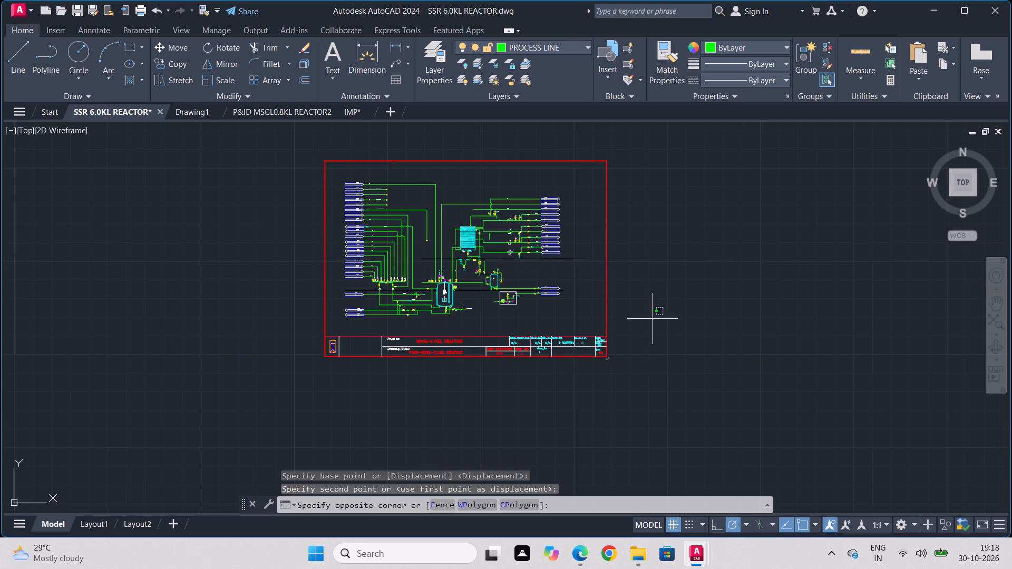
click(263, 391)
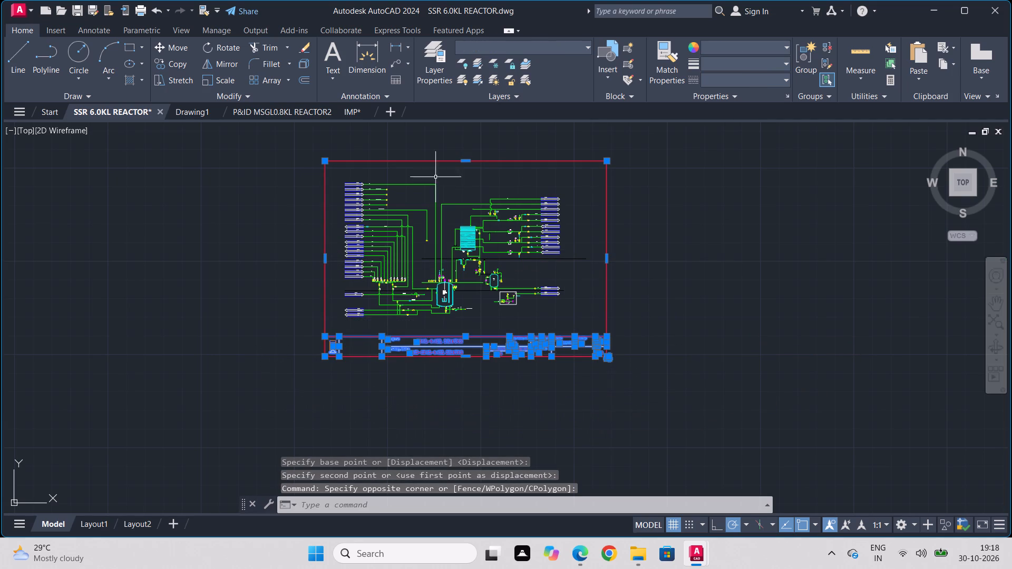
click(211, 75)
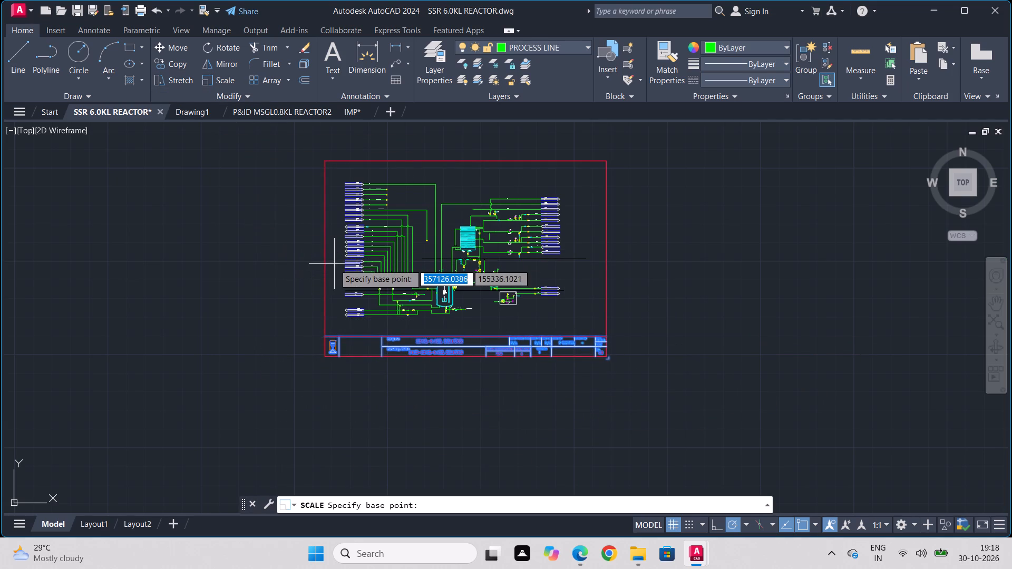
click(328, 261)
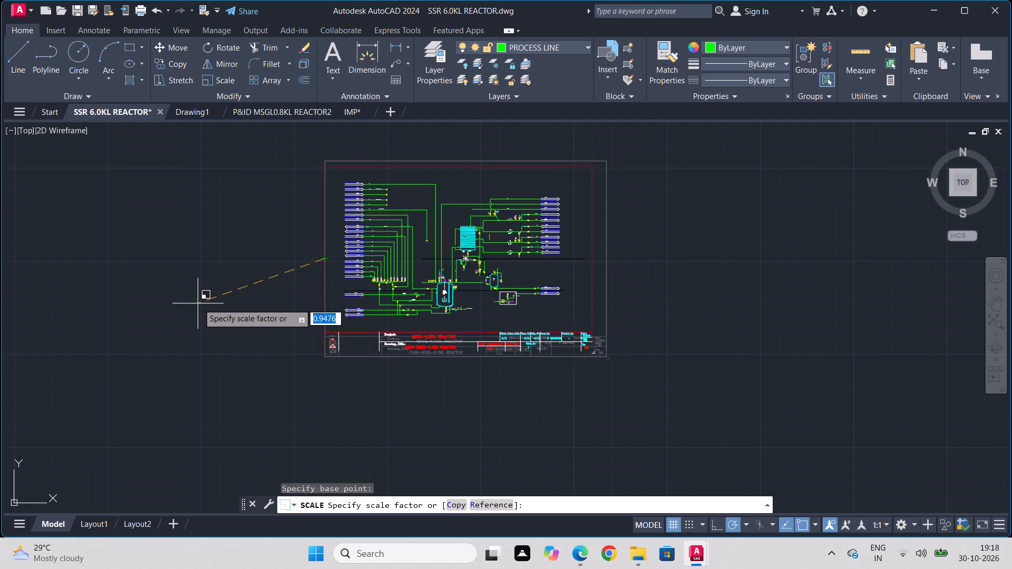
click(201, 301)
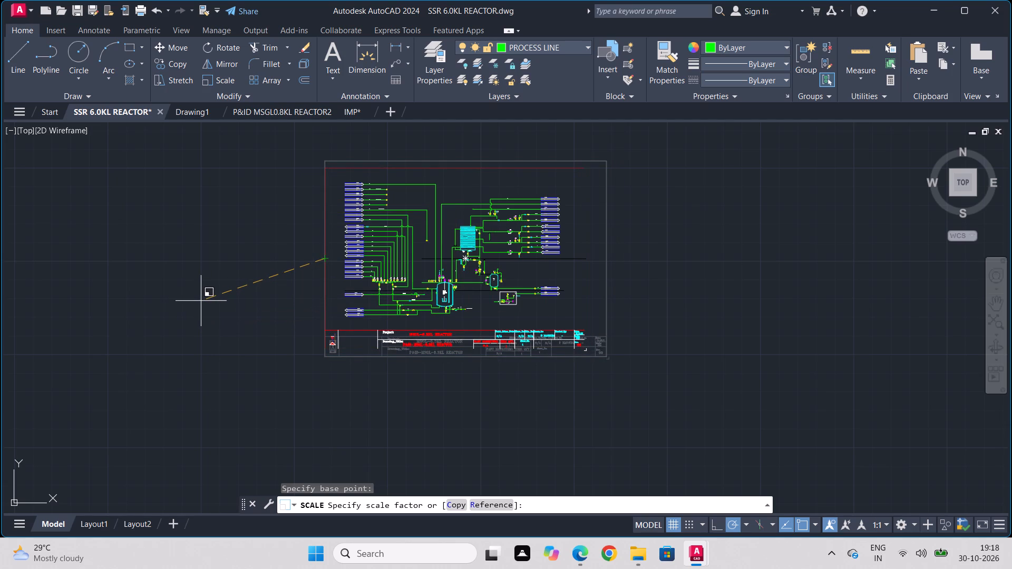
Stretch the east end of the upper black horizontal level line back inside the sheet border.
scroll(566, 276, up, 2)
click(583, 229)
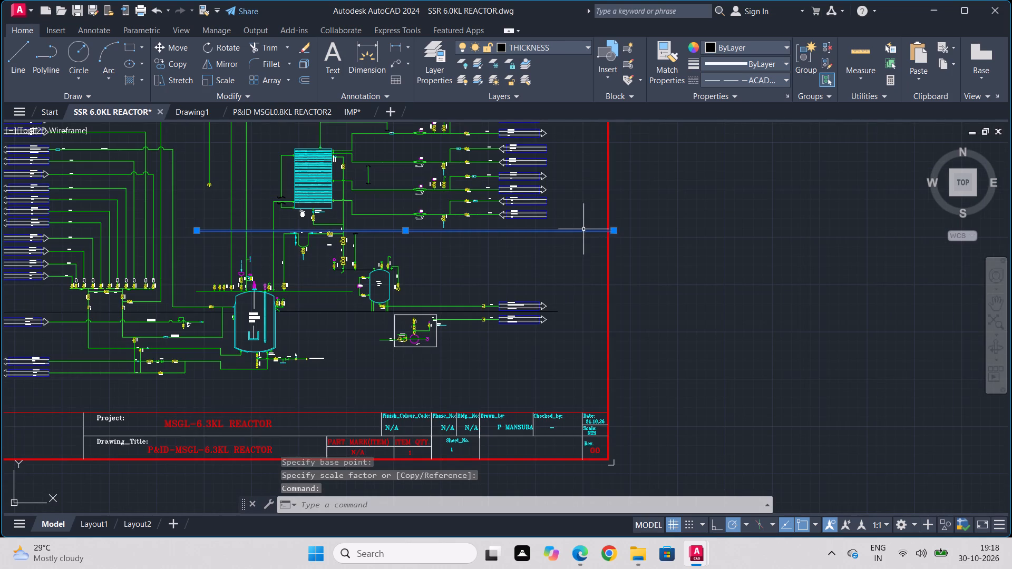
click(618, 227)
click(612, 231)
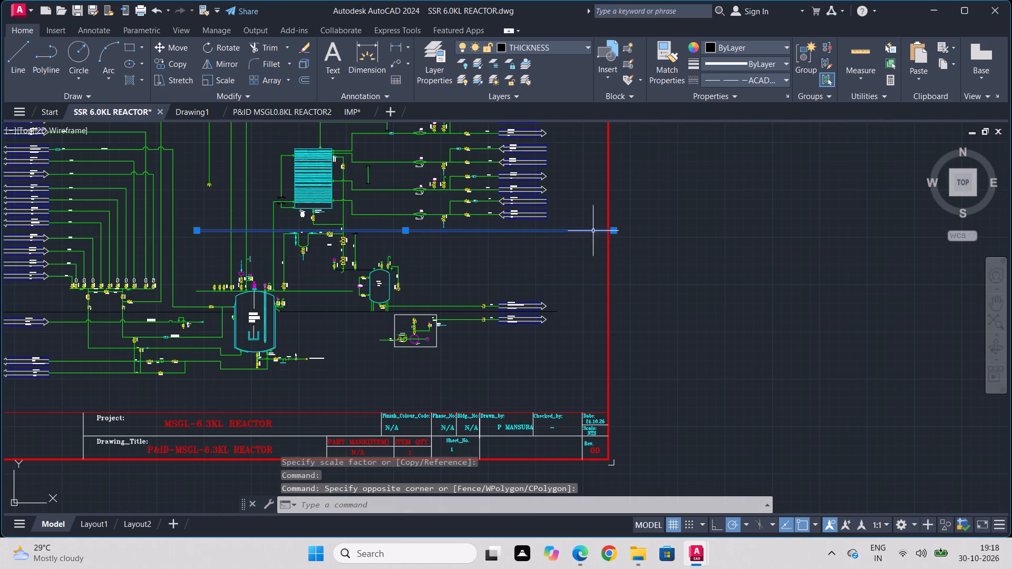
click(616, 230)
click(576, 231)
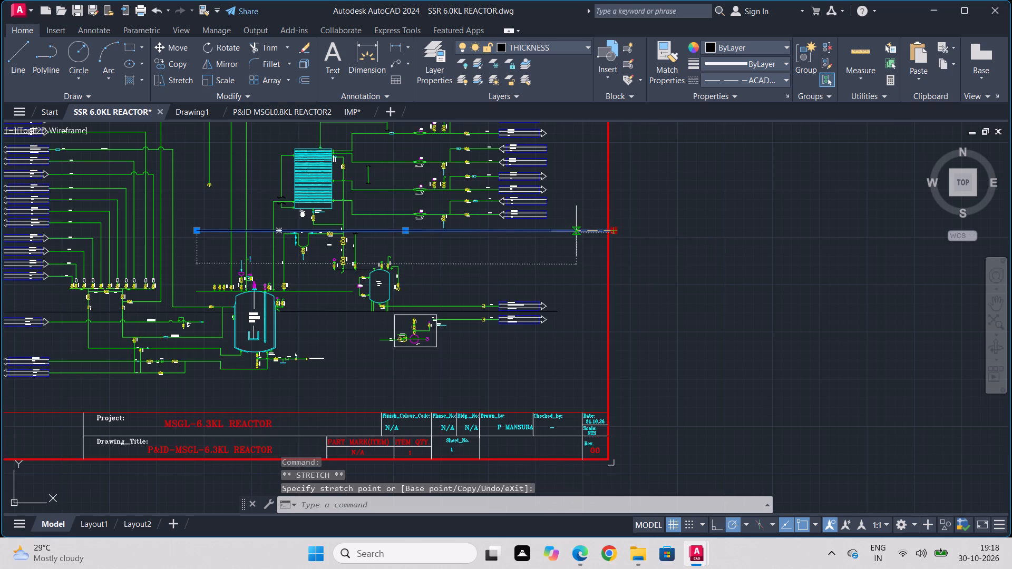
scroll(479, 328, down, 1)
key(Escape)
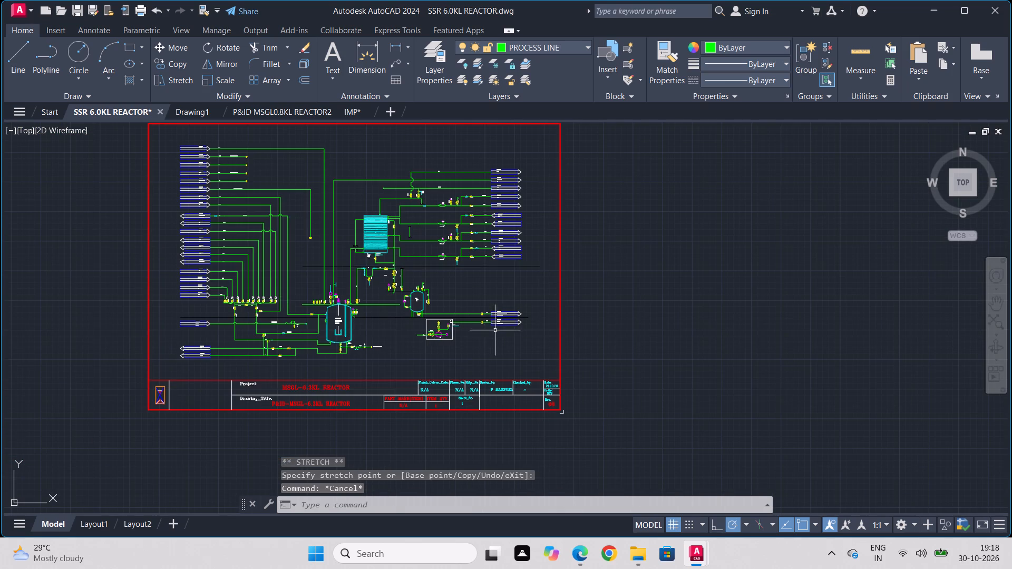
Change the Project text in the title block to "SSR 6.0KL REACTOR".
scroll(371, 384, down, 1)
middle_drag(371, 384, 550, 267)
scroll(445, 270, up, 1)
scroll(421, 271, down, 1)
scroll(410, 275, up, 1)
scroll(591, 278, up, 3)
click(443, 238)
right_click(443, 238)
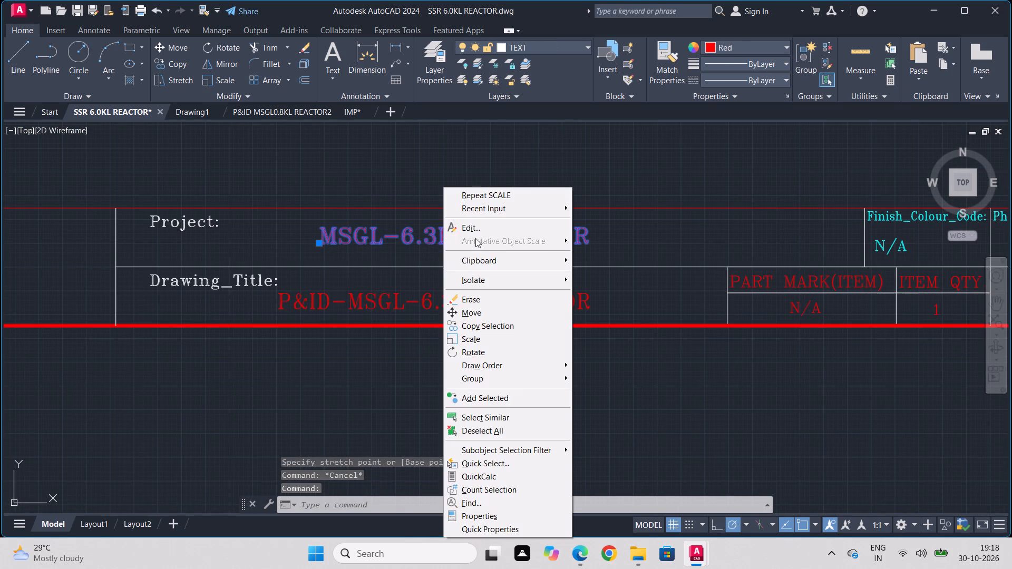
click(480, 227)
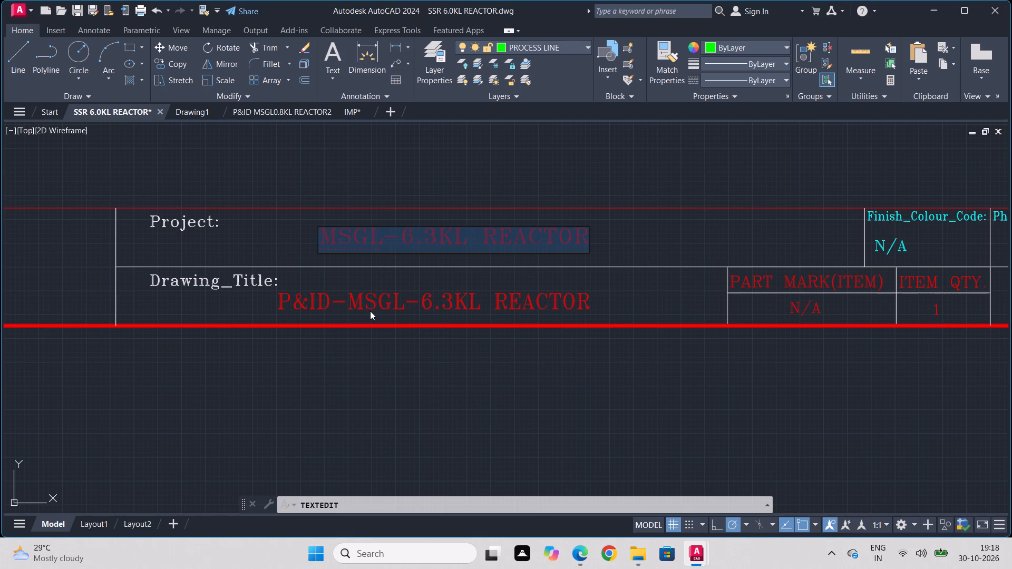
text(SSR)
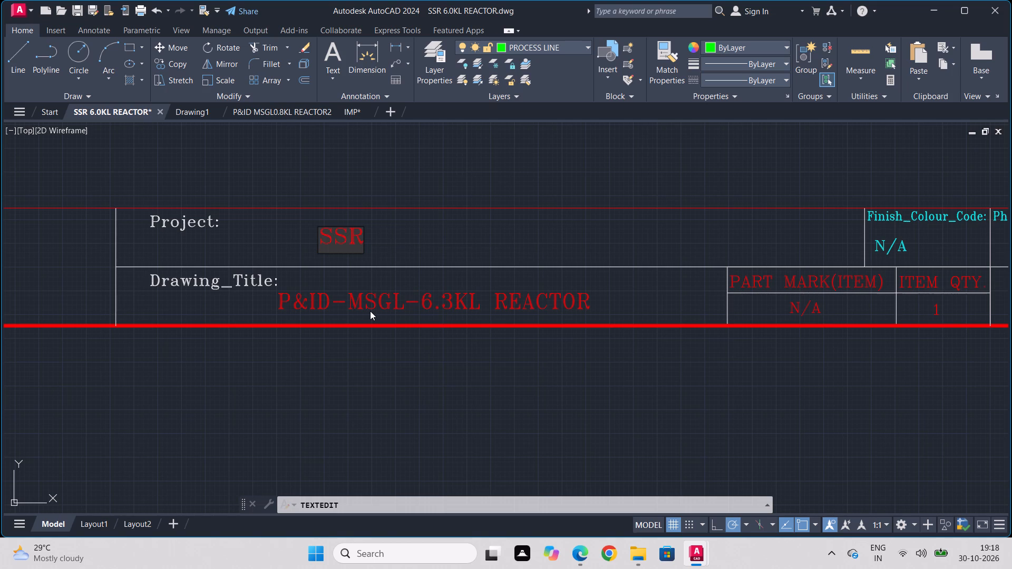
key(space)
text(6.0KL REACTOR)
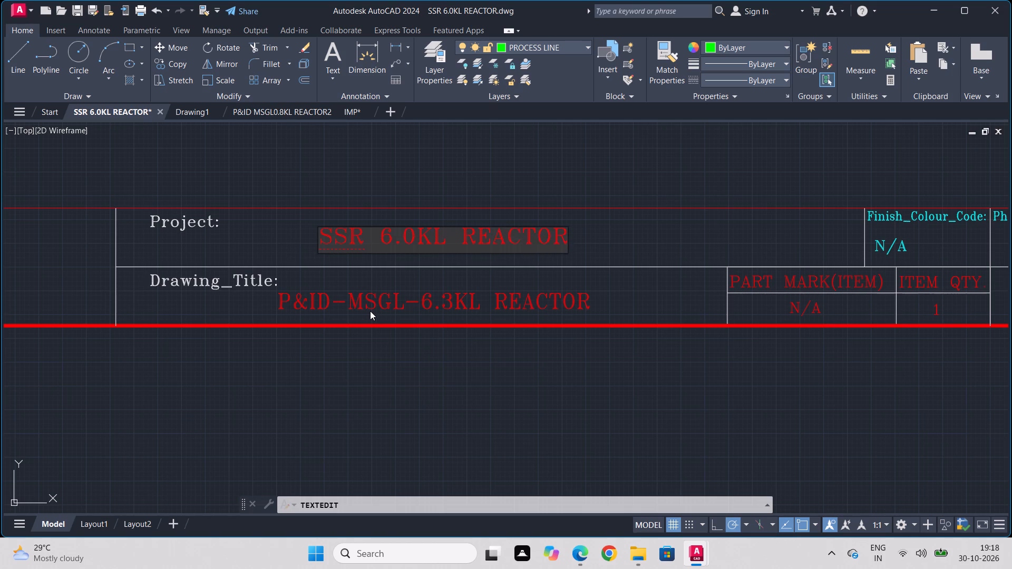
key(Return)
Change the Drawing_Title text in the title block to "P&ID SSR 6.0KL REACTOR".
click(370, 311)
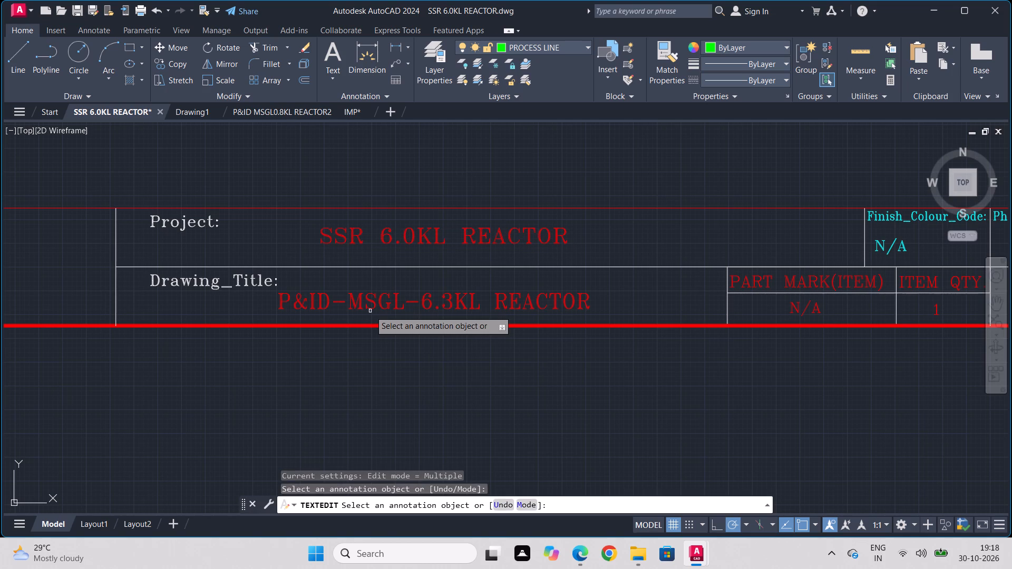
drag(370, 311, 369, 305)
click(365, 297)
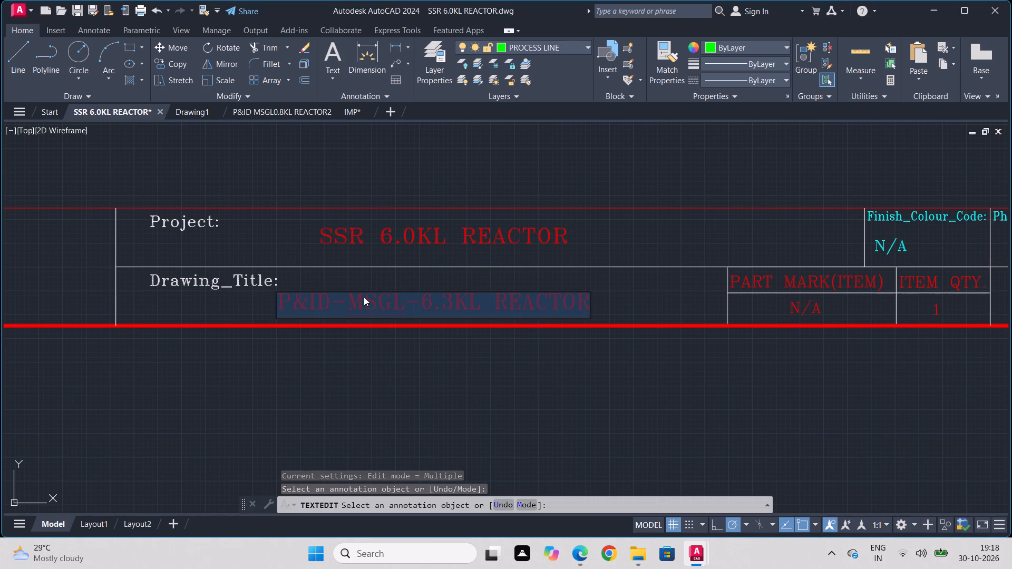
key(p)
key(shift+ampersand)
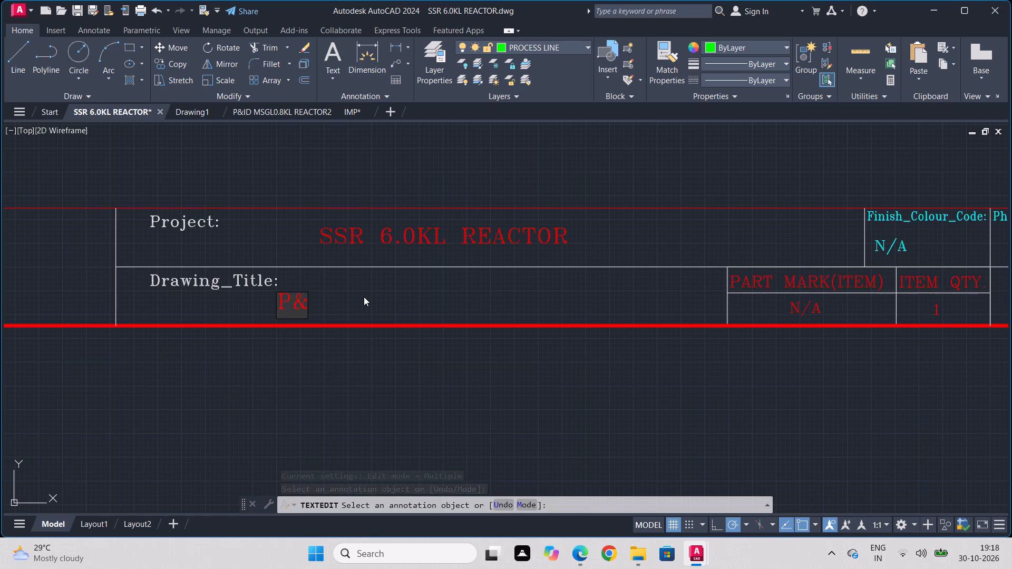
text(ID)
key(space)
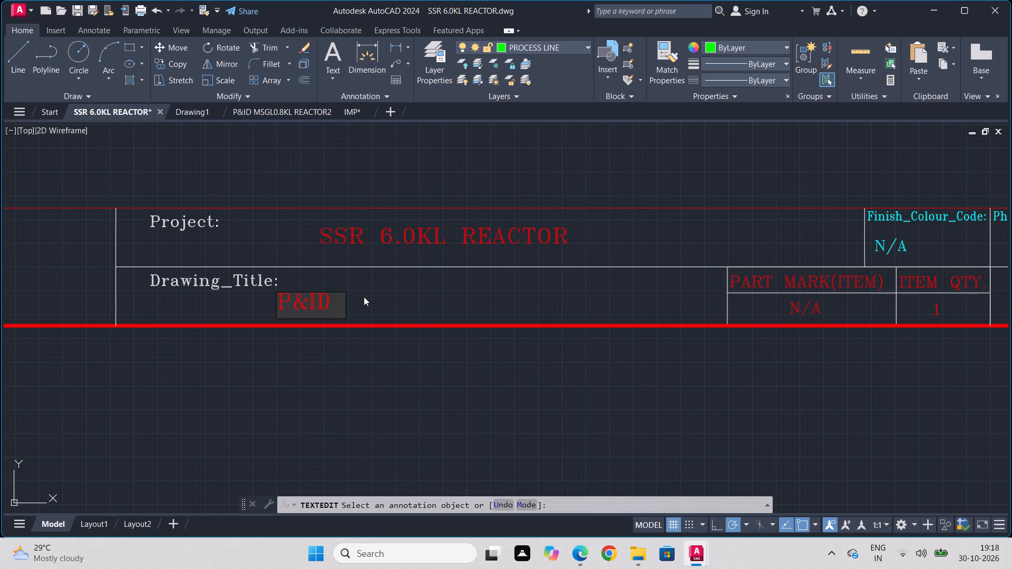
text(SSR)
key(space)
text(6.0KL)
key(space)
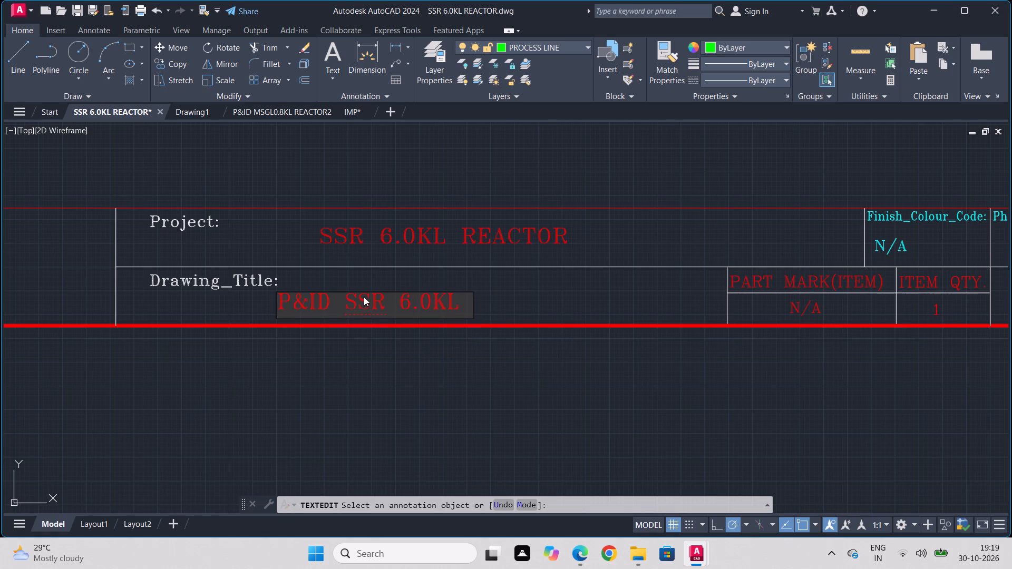
text(REACTOR)
key(Return)
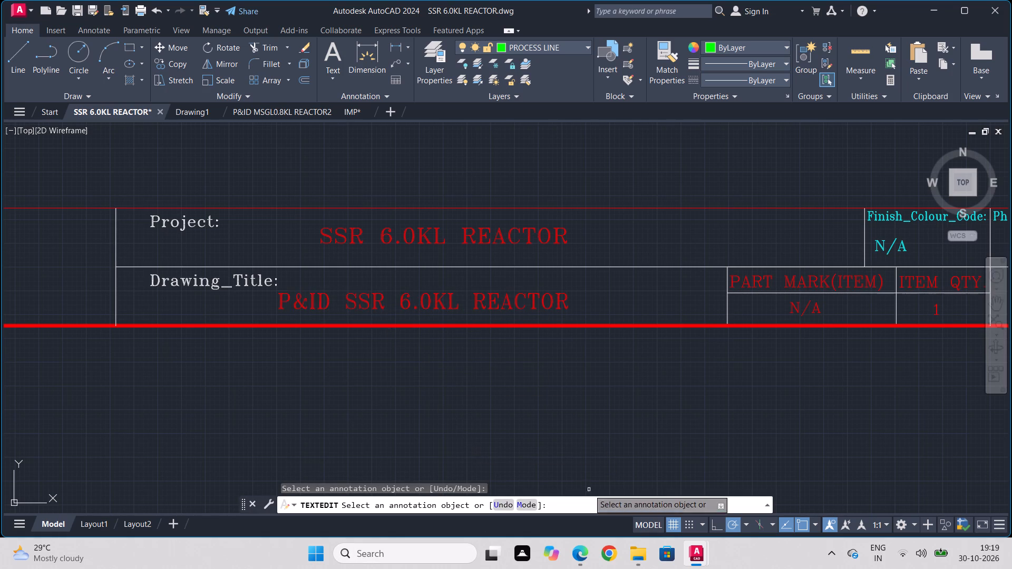
Set the Date entry in the title block to 30.10.26.
scroll(600, 482, down, 1)
middle_drag(600, 482, 75, 476)
scroll(381, 329, up, 1)
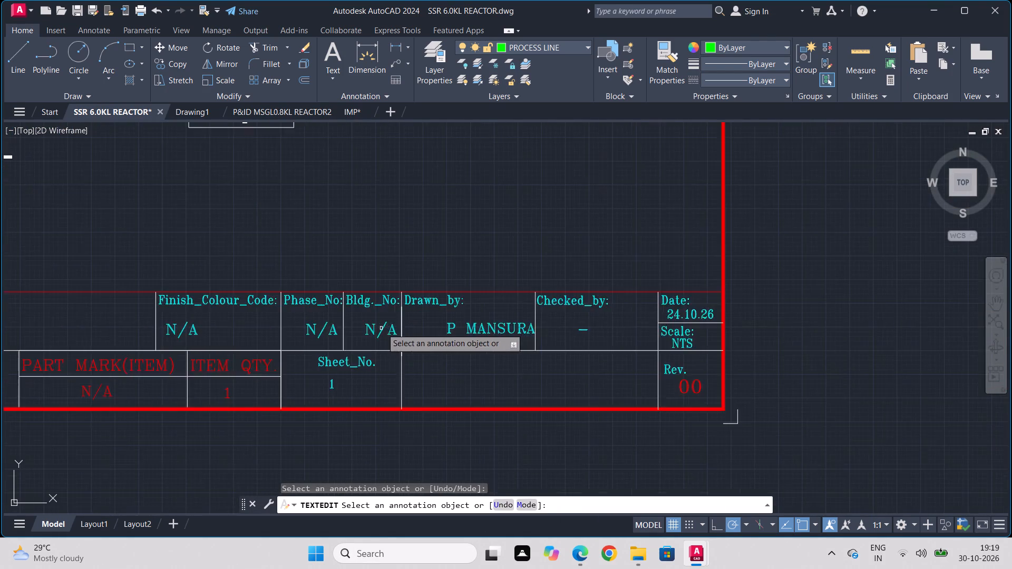
scroll(382, 328, up, 1)
middle_drag(495, 439, 0, 463)
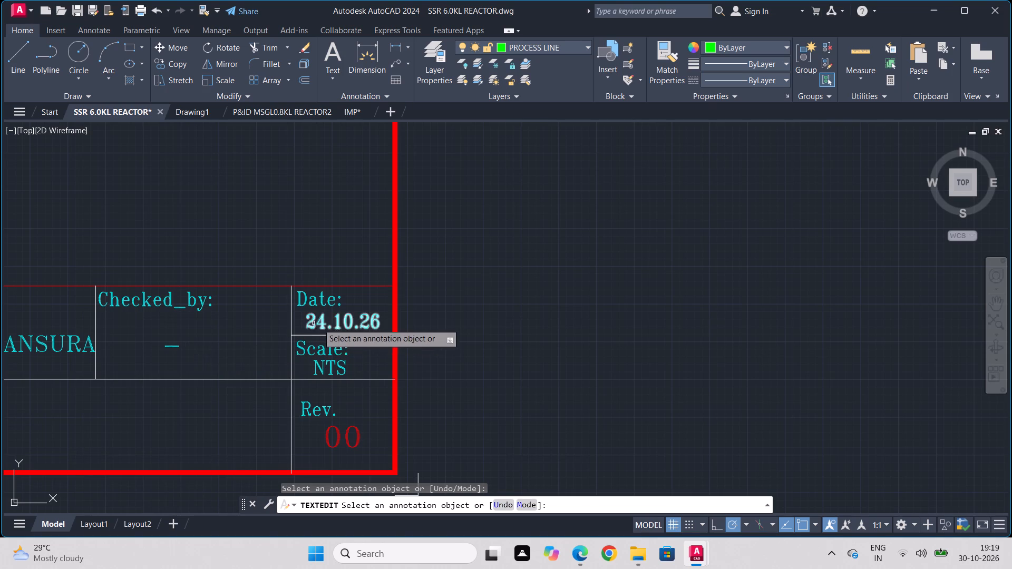
click(322, 325)
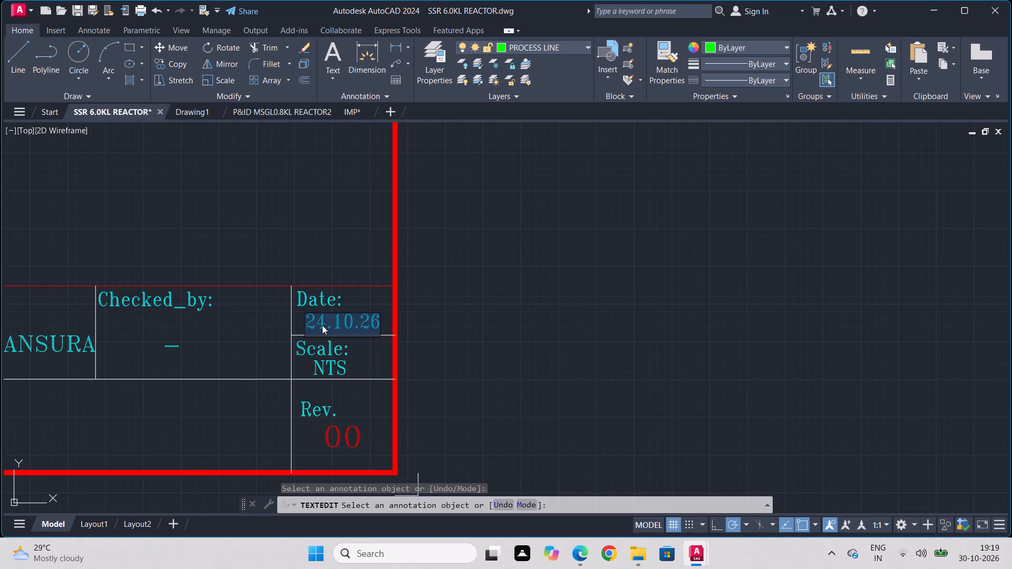
text(30)
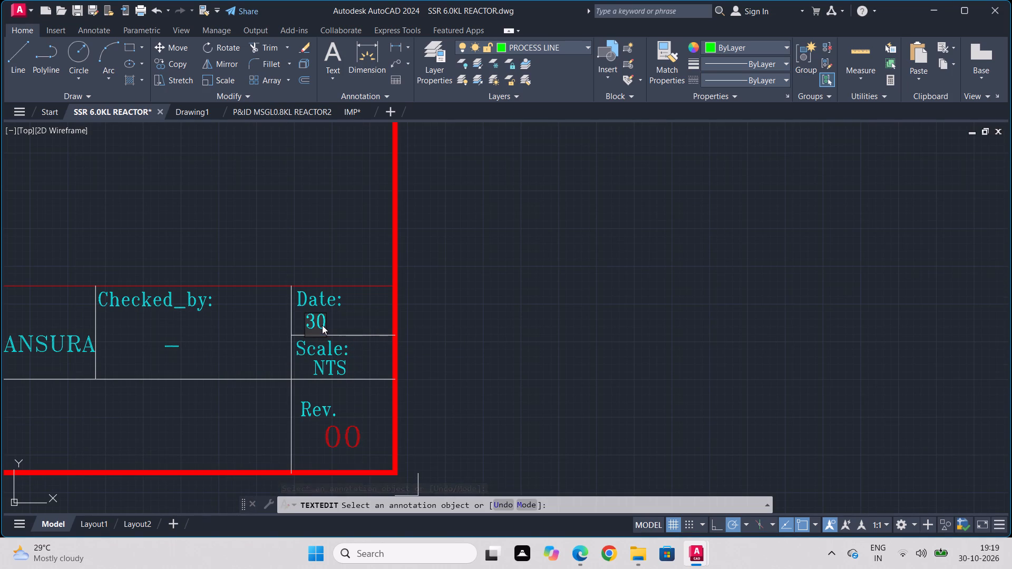
key(period)
text(10)
key(period)
text(26)
key(Return)
key(Escape)
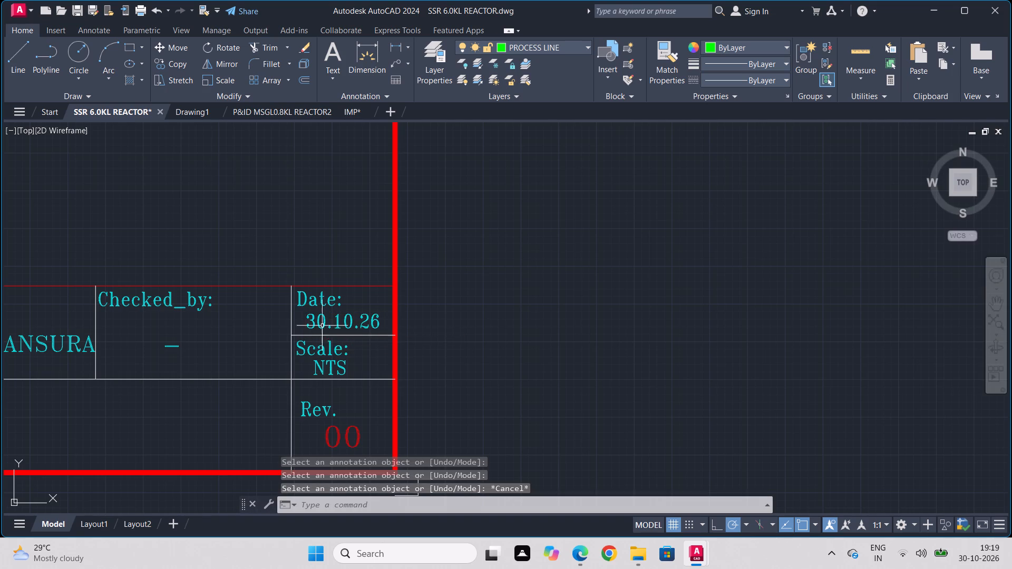
Save the SSR 6.0KL REACTOR drawing.
scroll(154, 445, down, 1)
scroll(61, 418, down, 3)
middle_drag(70, 417, 427, 386)
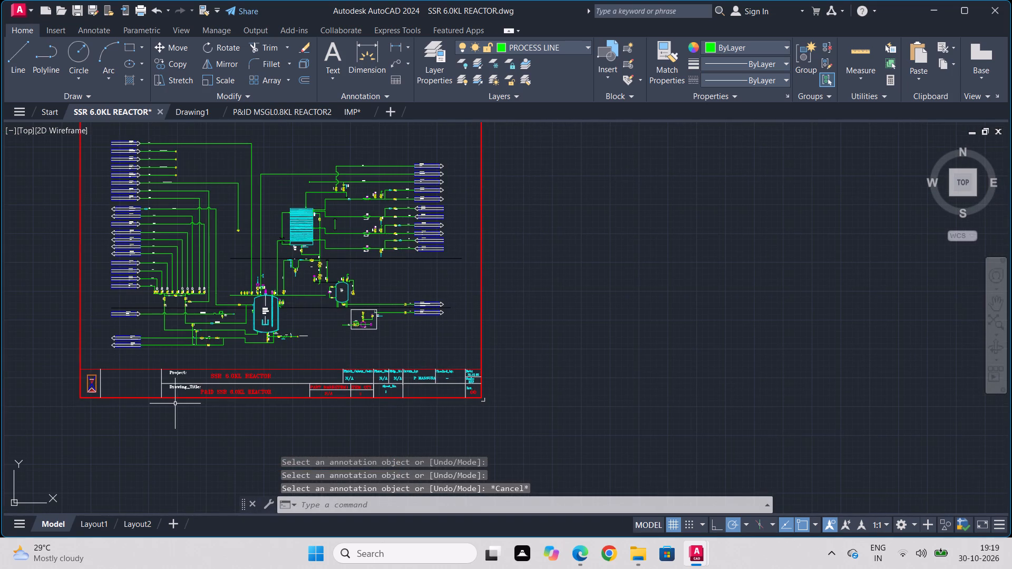
key(ctrl+s)
scroll(160, 407, down, 1)
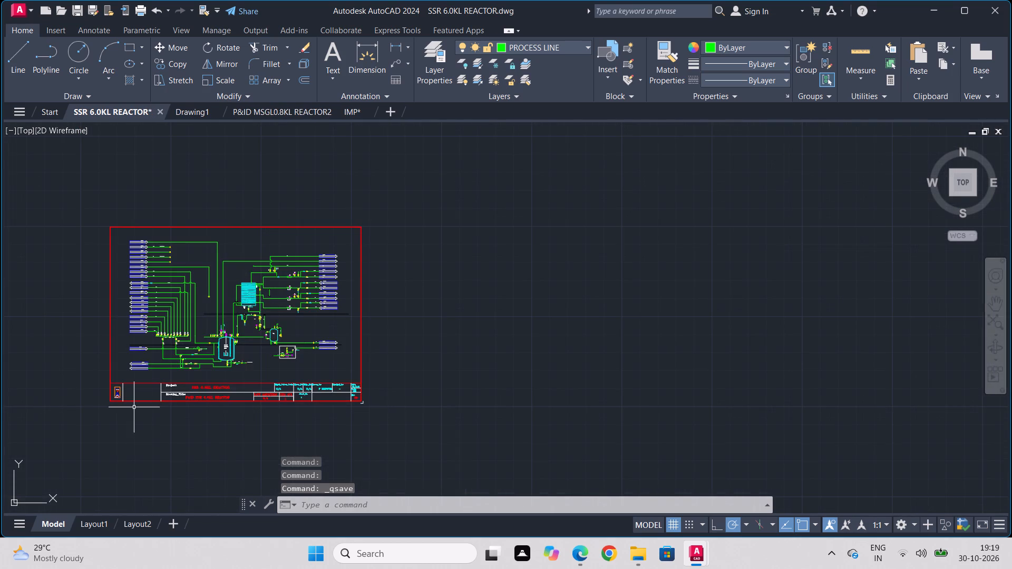
middle_drag(134, 407, 339, 352)
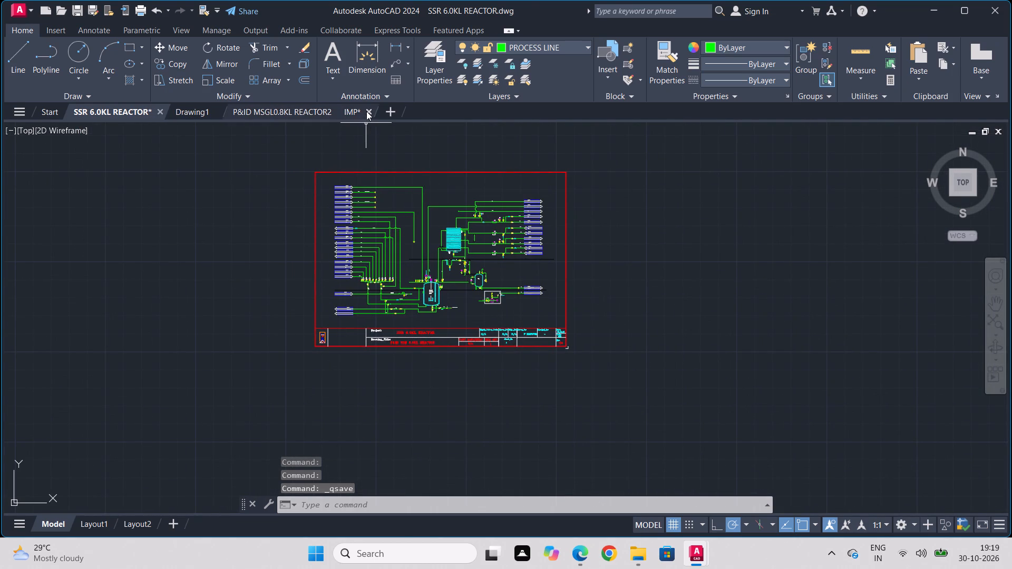
Close the P&ID MSGL0.8KL REACTOR2 IMP drawing with its changes saved, and close Drawing1.
click(366, 111)
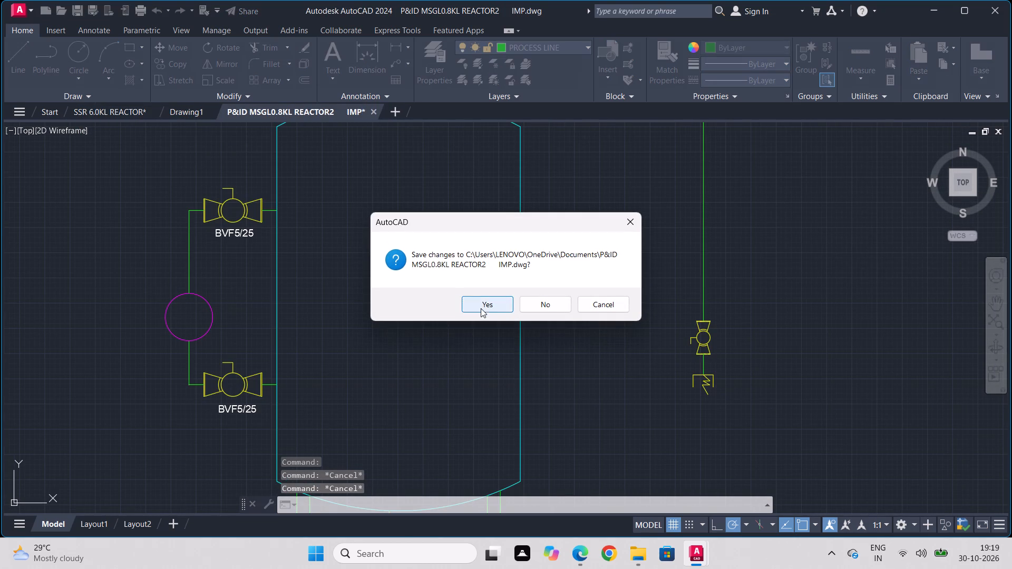
click(481, 308)
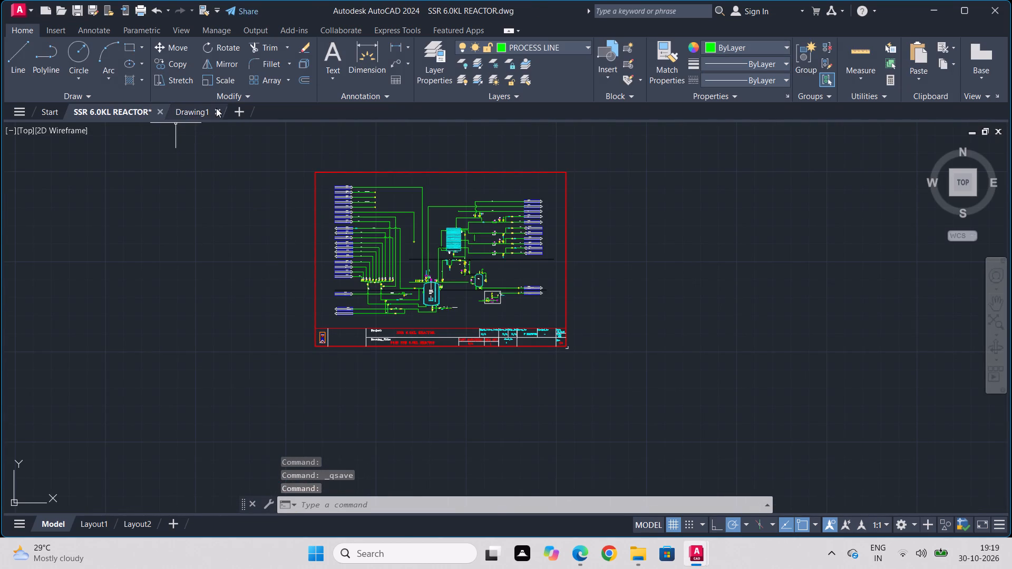
click(216, 108)
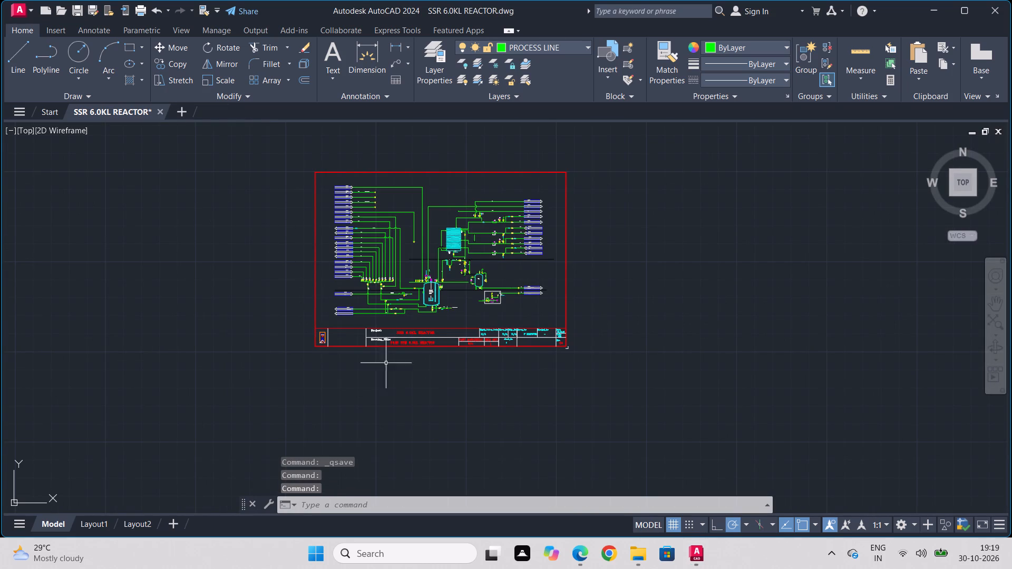
Open the recent AUTOCAD PRACTICE FILE PDF through File Explorer and review the whole SSR-6.0KL reactor sheet on page 12.
click(634, 554)
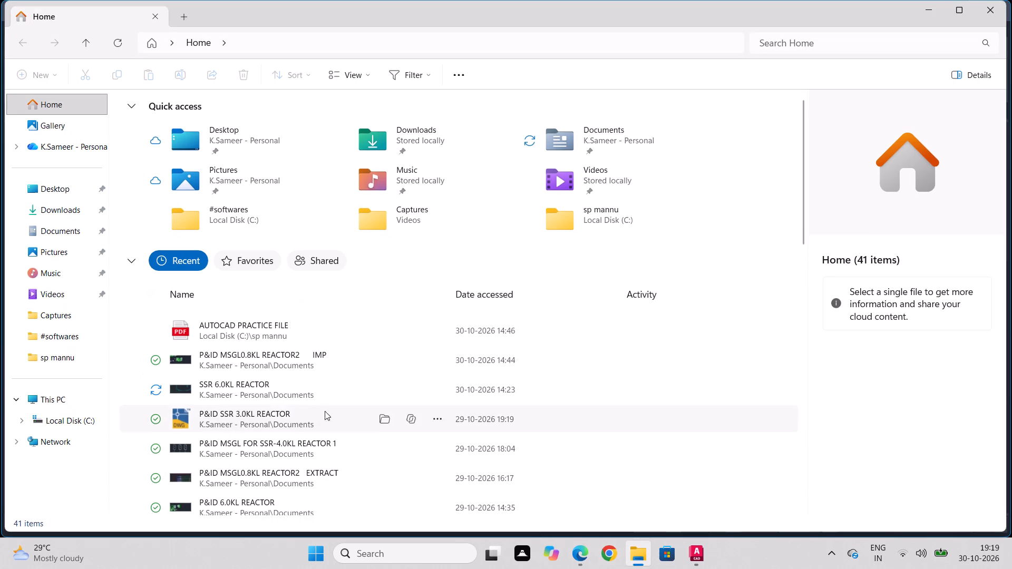
click(232, 329)
double_click(232, 329)
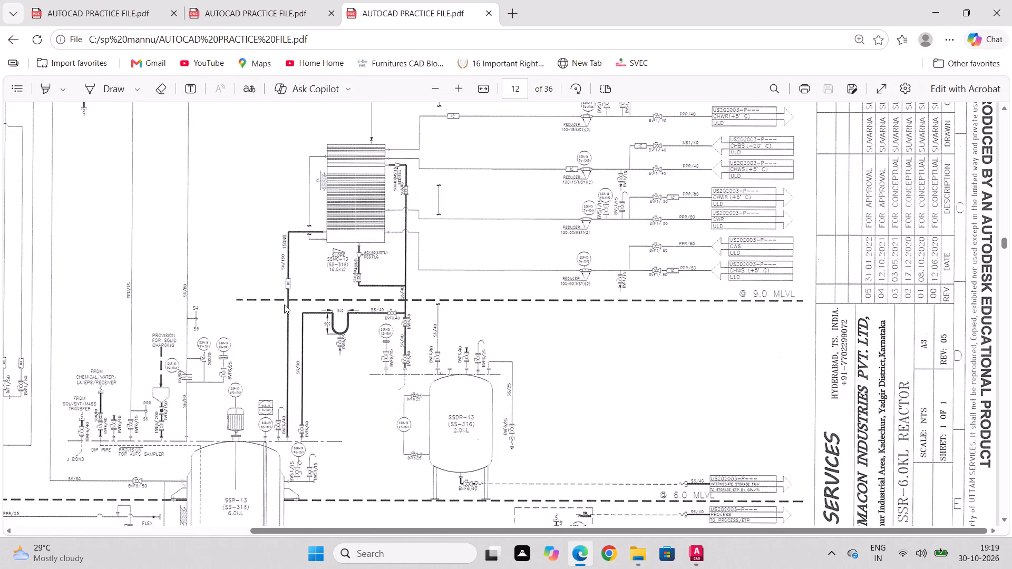
click(433, 90)
click(433, 90)
click(433, 90)
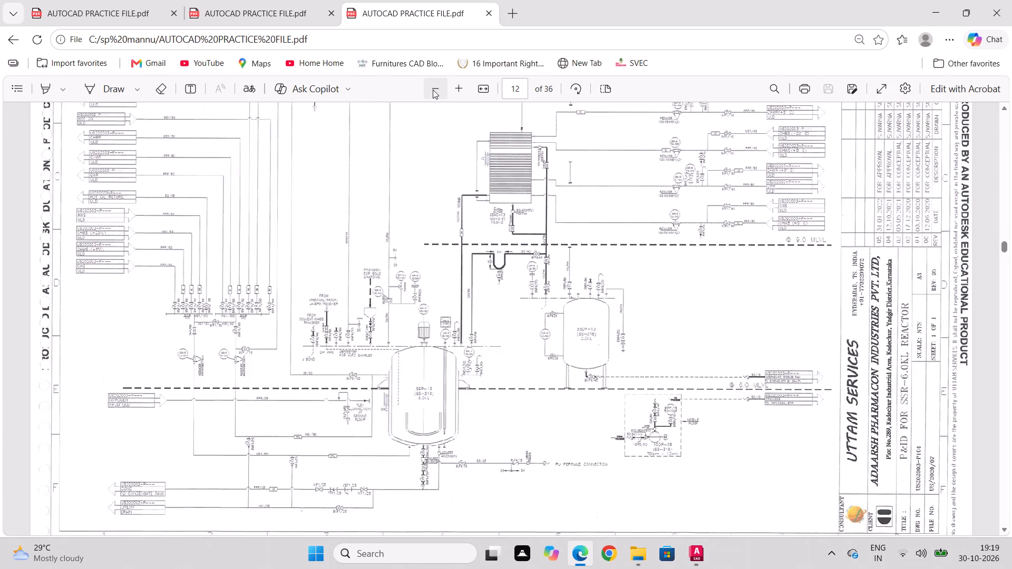
click(433, 90)
click(433, 90)
scroll(421, 259, up, 1)
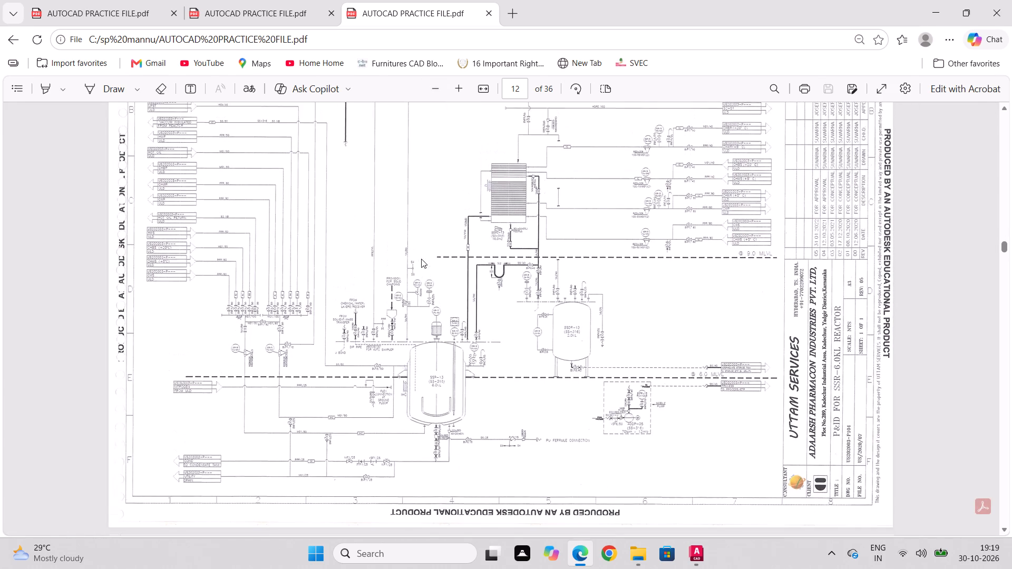
scroll(362, 252, up, 2)
click(434, 95)
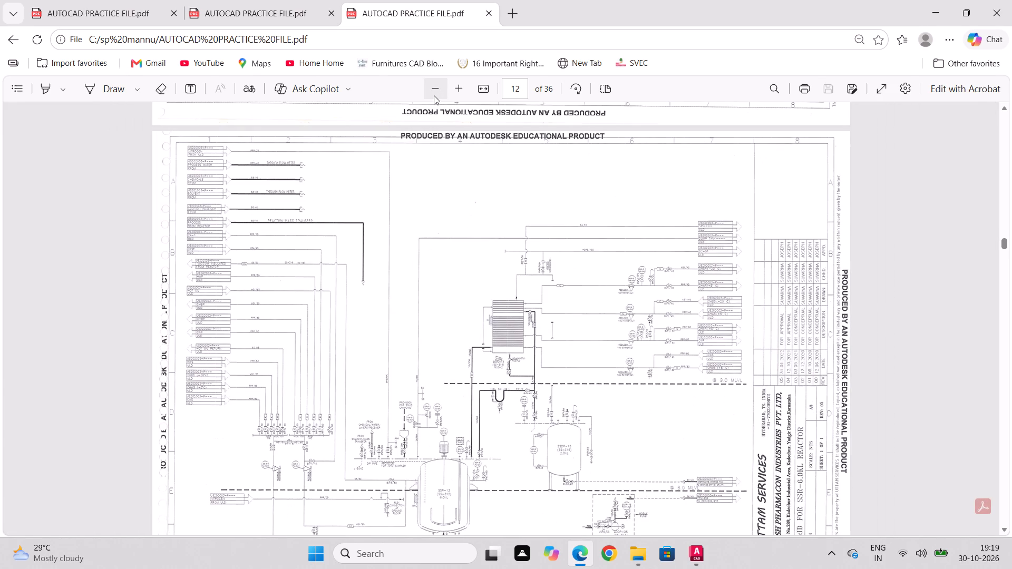
scroll(363, 171, down, 3)
scroll(354, 209, up, 1)
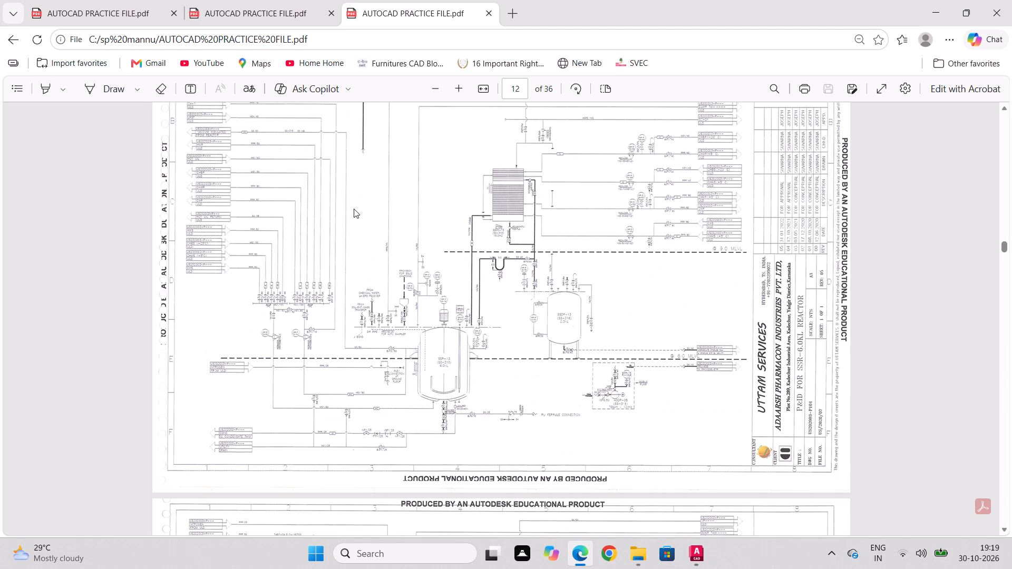
Browse back through the earlier reactor P&ID sheets of the PDF to the drawing index on page 1.
scroll(353, 210, down, 1)
scroll(353, 210, up, 2)
scroll(353, 210, down, 1)
scroll(353, 210, up, 3)
scroll(353, 210, down, 3)
scroll(353, 210, up, 6)
scroll(353, 210, down, 2)
scroll(353, 210, up, 12)
scroll(353, 210, down, 1)
scroll(353, 210, up, 2)
scroll(353, 210, down, 1)
scroll(353, 210, up, 4)
scroll(353, 210, down, 2)
scroll(353, 210, up, 1)
scroll(353, 210, down, 1)
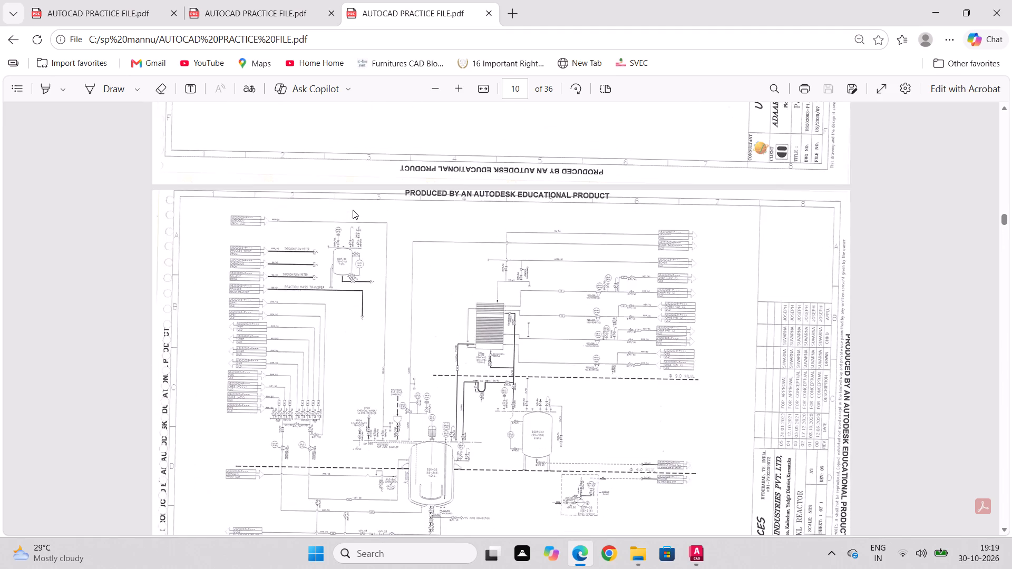
scroll(353, 210, up, 4)
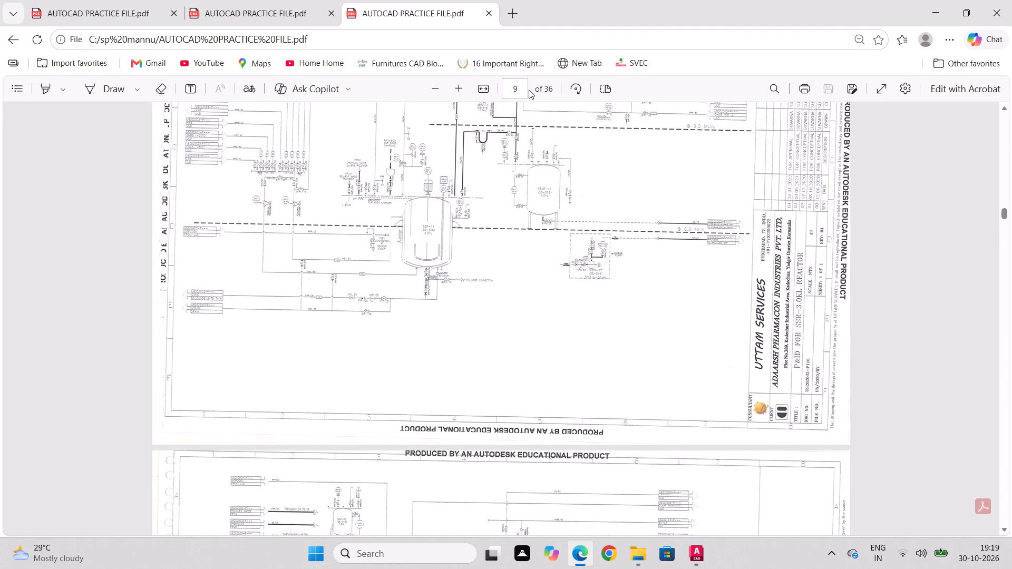
scroll(520, 141, up, 8)
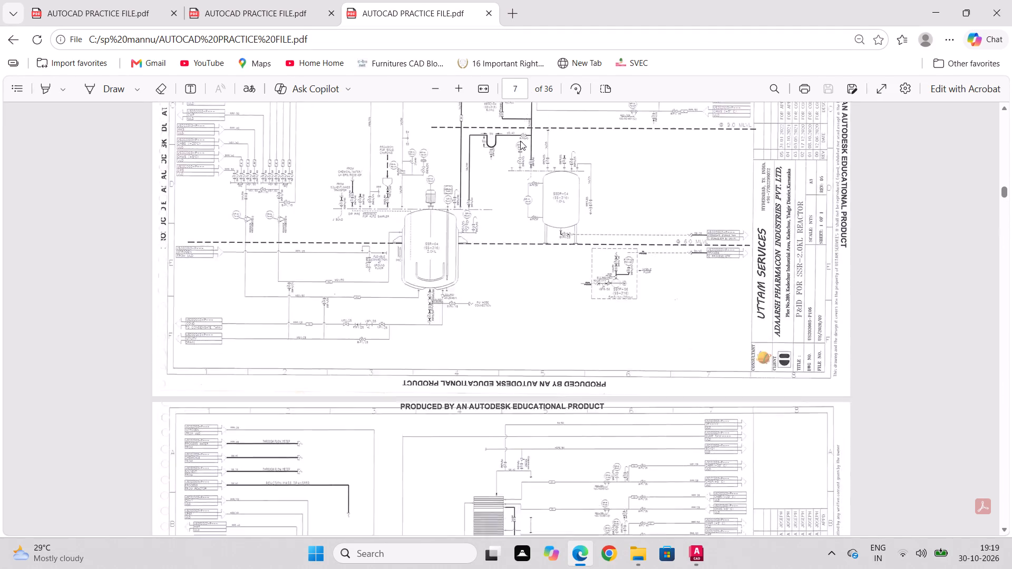
scroll(520, 141, up, 20)
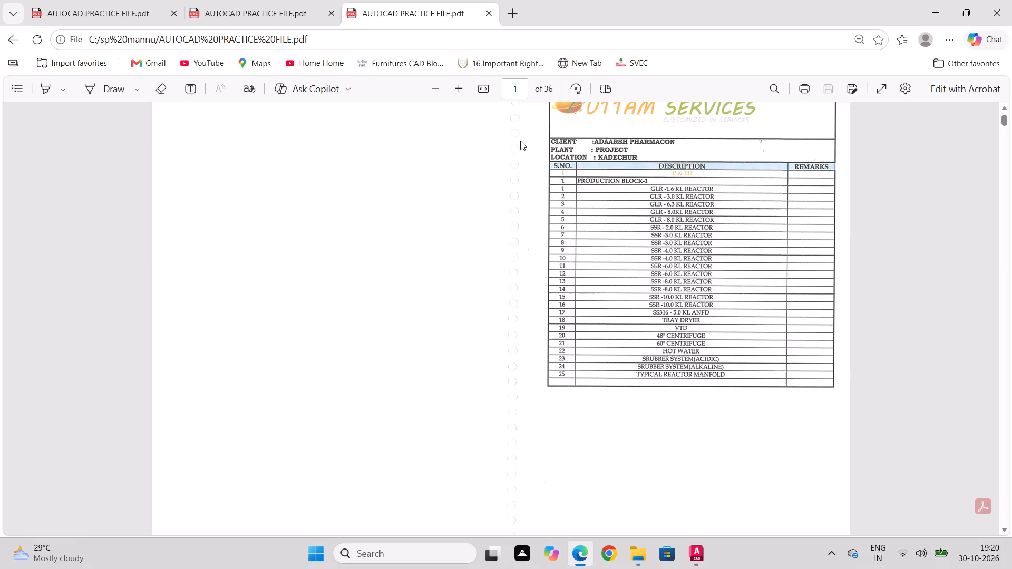
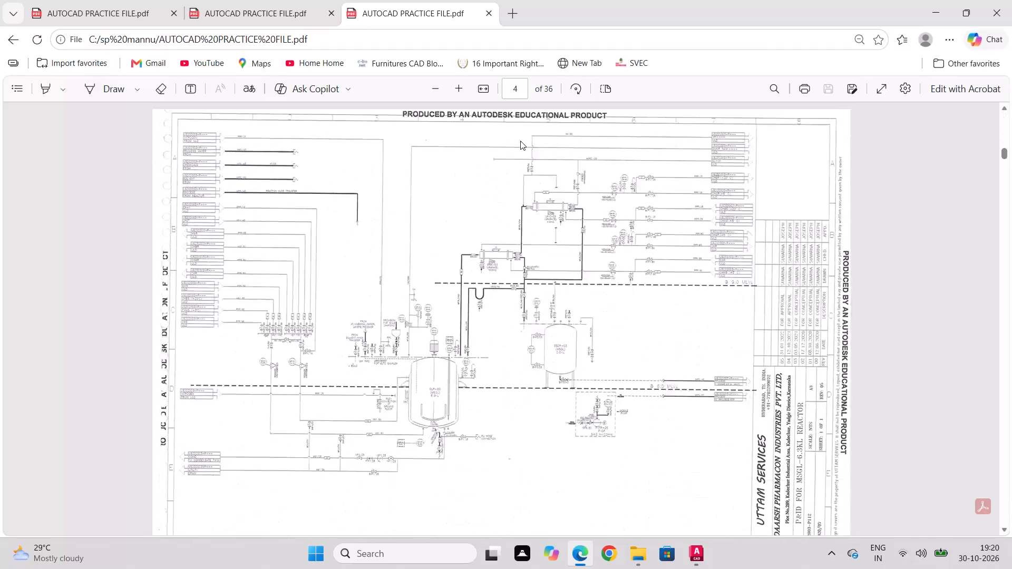
Browse the PDF's reactor sheets back to page 12 and view the whole P&ID for SSR-6.0KL REACTOR sheet.
scroll(520, 141, down, 11)
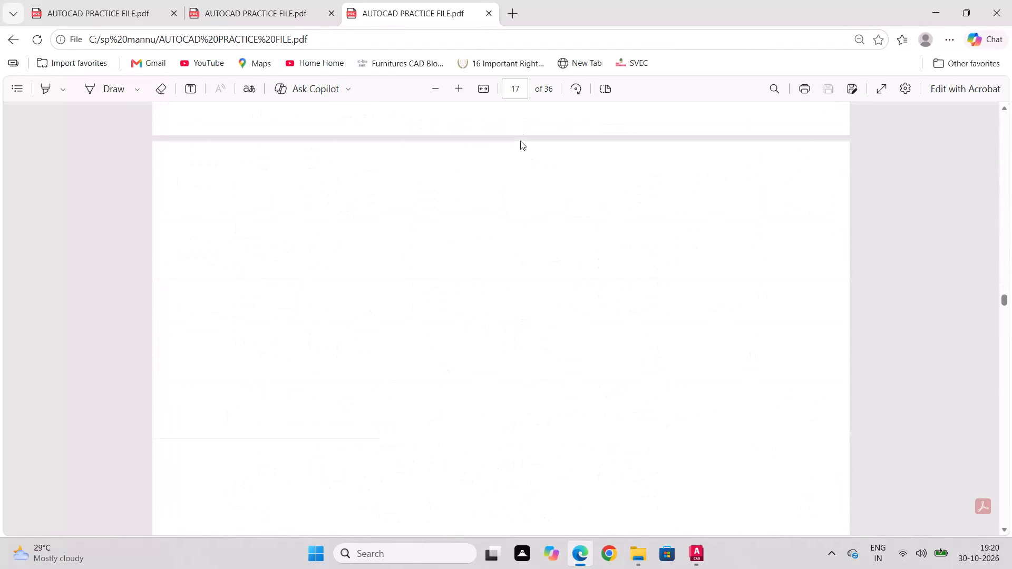
scroll(520, 141, up, 13)
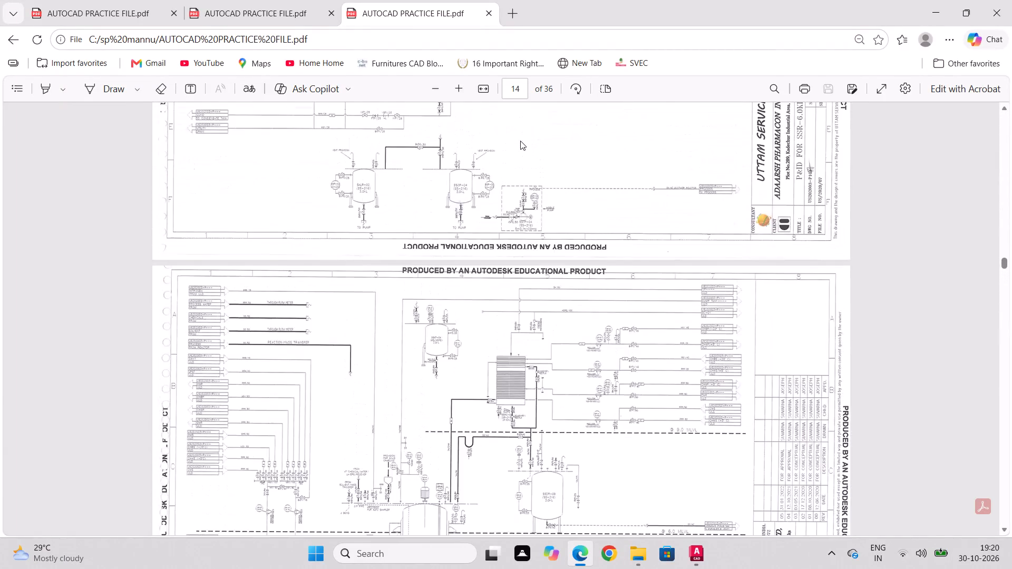
scroll(520, 141, up, 9)
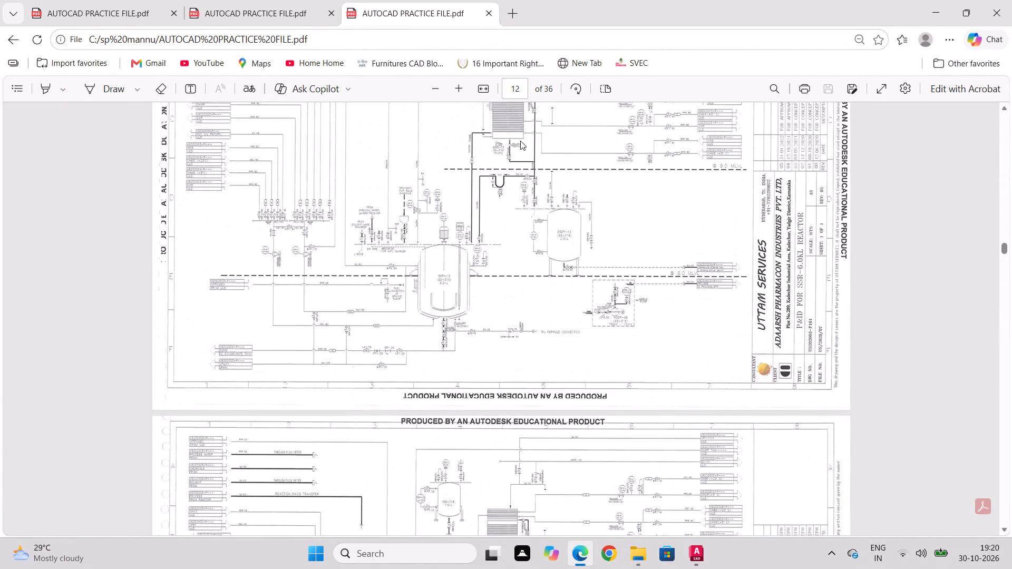
scroll(520, 141, up, 3)
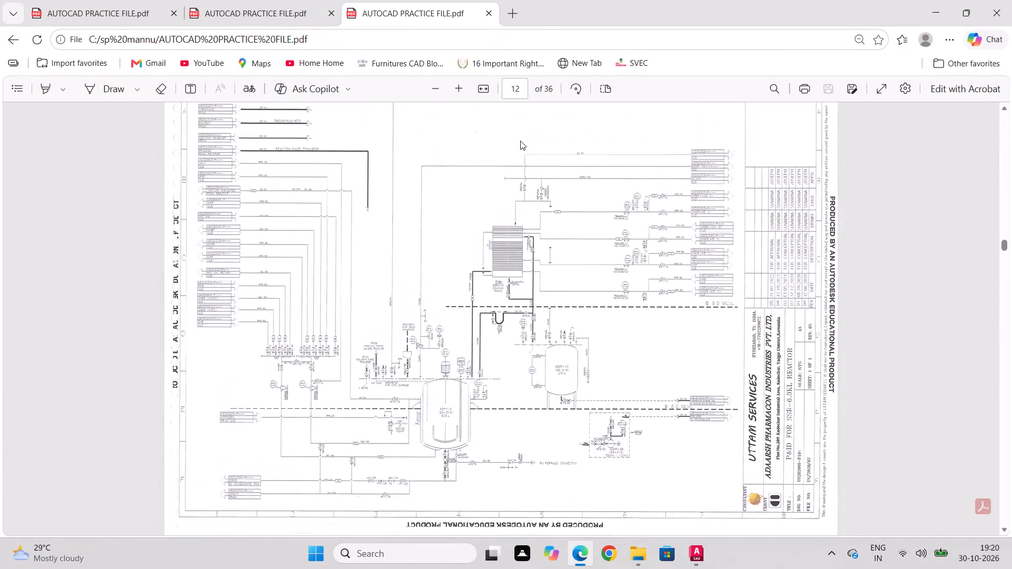
scroll(520, 141, up, 1)
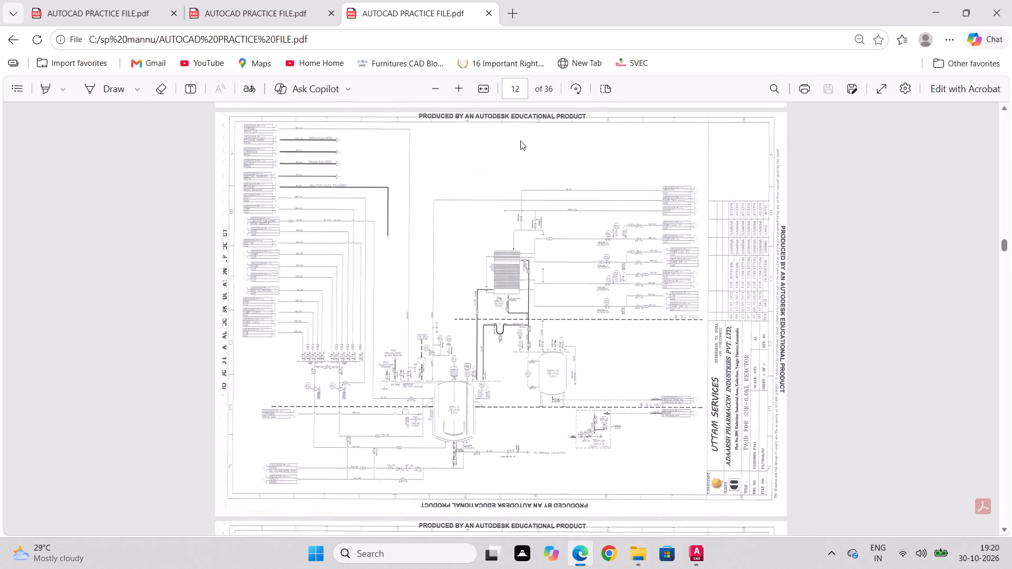
scroll(520, 141, up, 1)
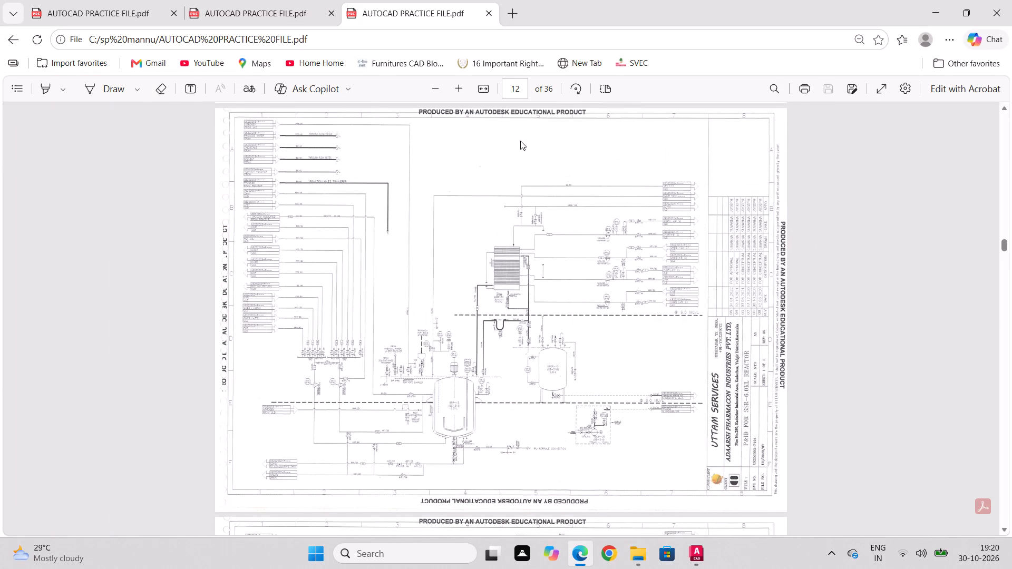
scroll(520, 141, up, 1)
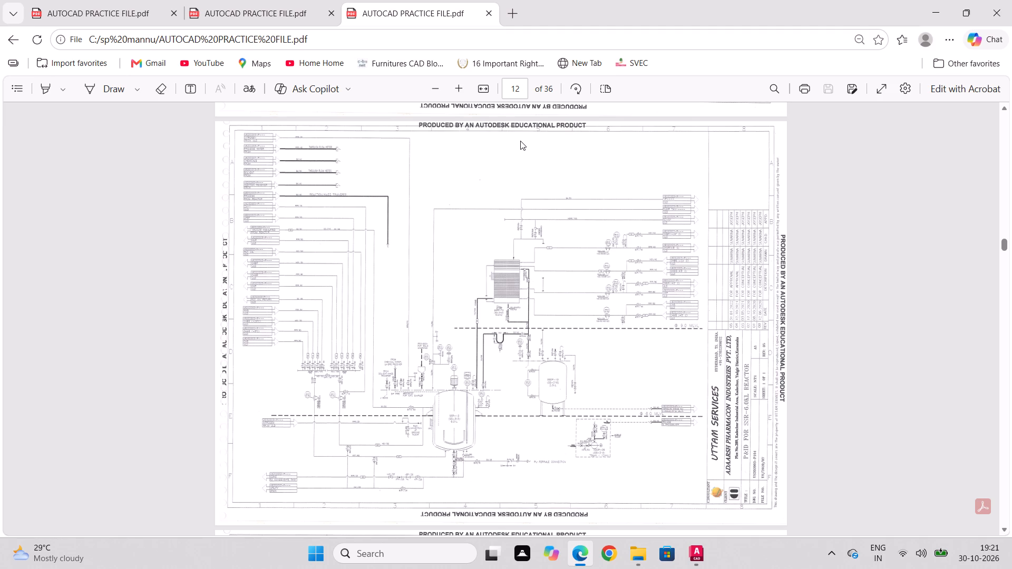
Switch back to the SSR 6.0KL REACTOR drawing in AutoCAD and inspect the vacuum insulated and HWP line labels.
right_click(799, 568)
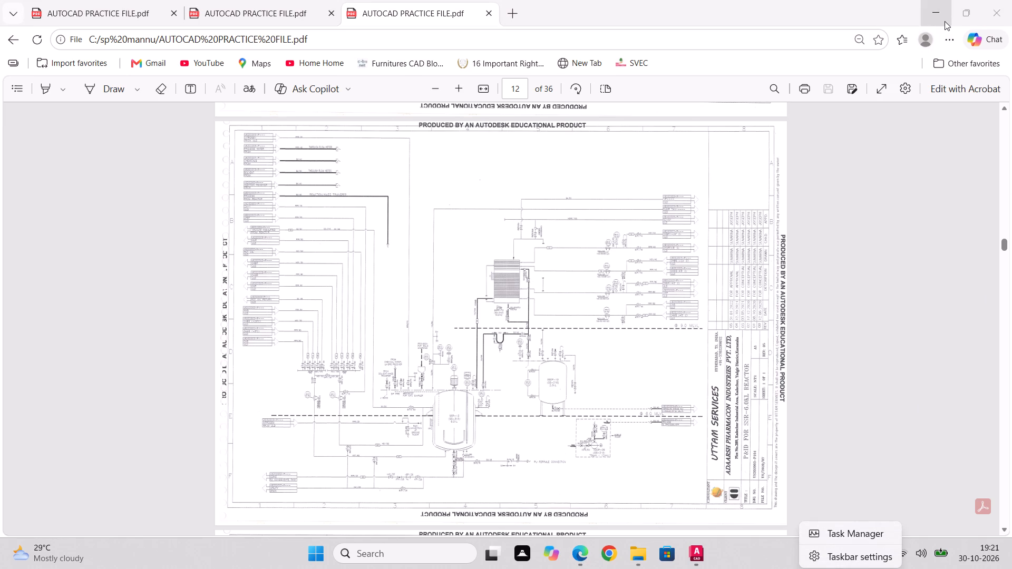
click(945, 21)
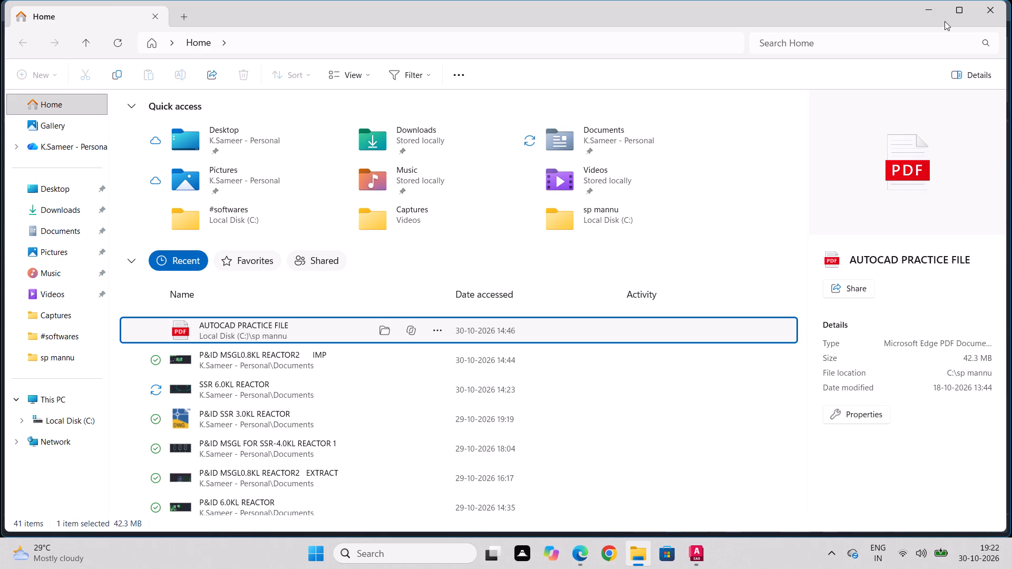
click(1000, 15)
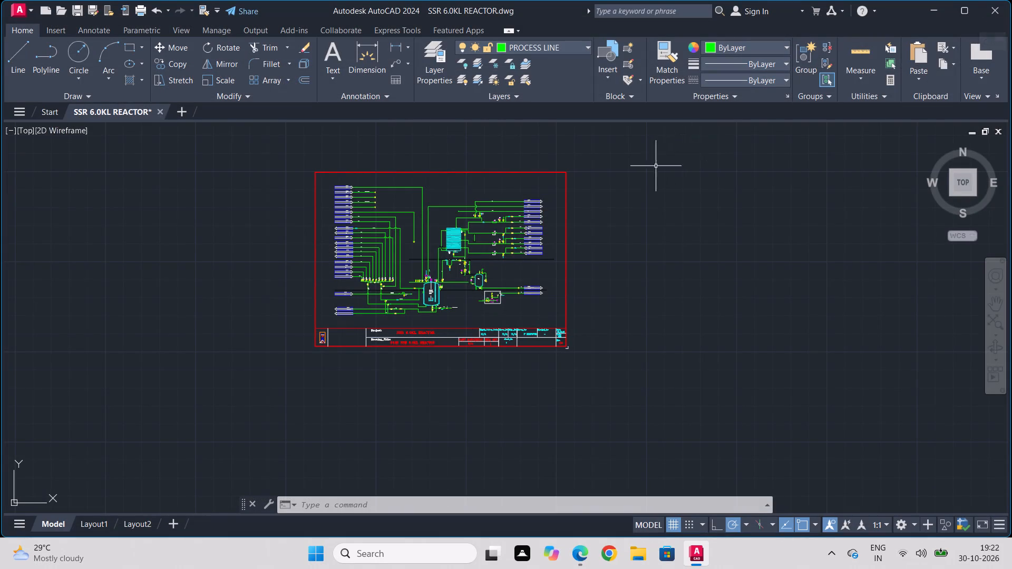
scroll(400, 237, up, 2)
scroll(504, 237, down, 2)
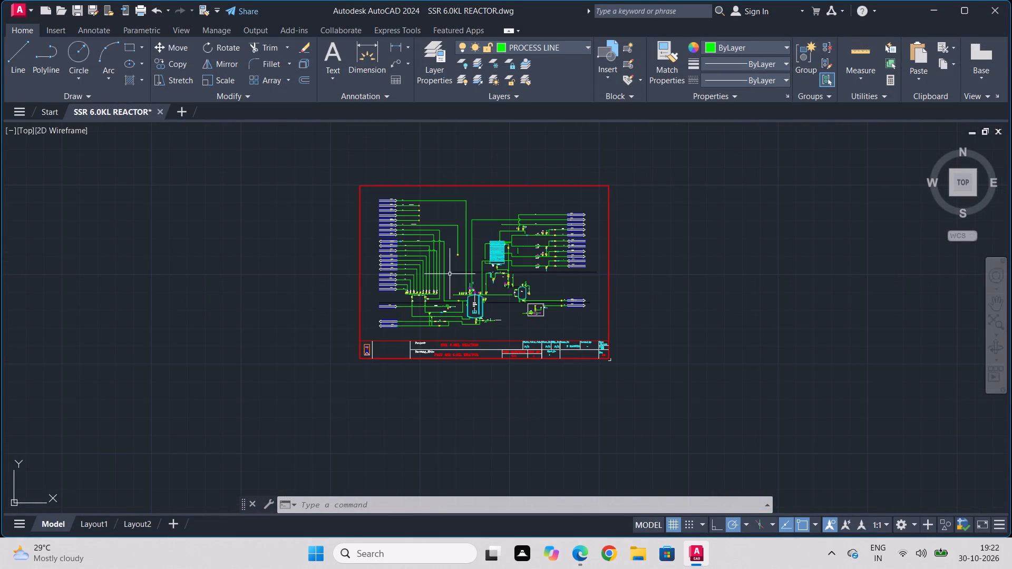
scroll(441, 263, up, 2)
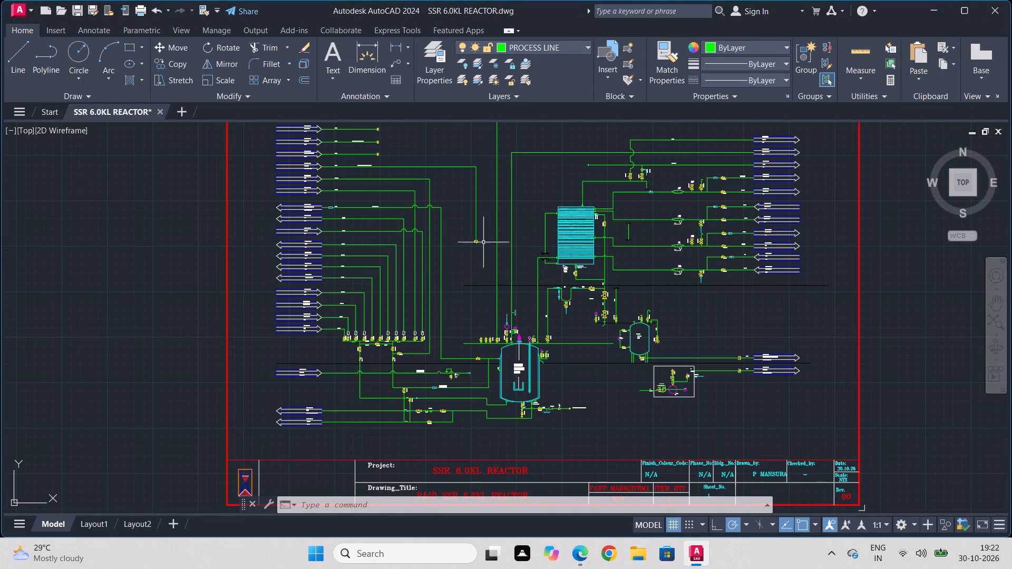
scroll(333, 218, up, 3)
scroll(353, 166, up, 2)
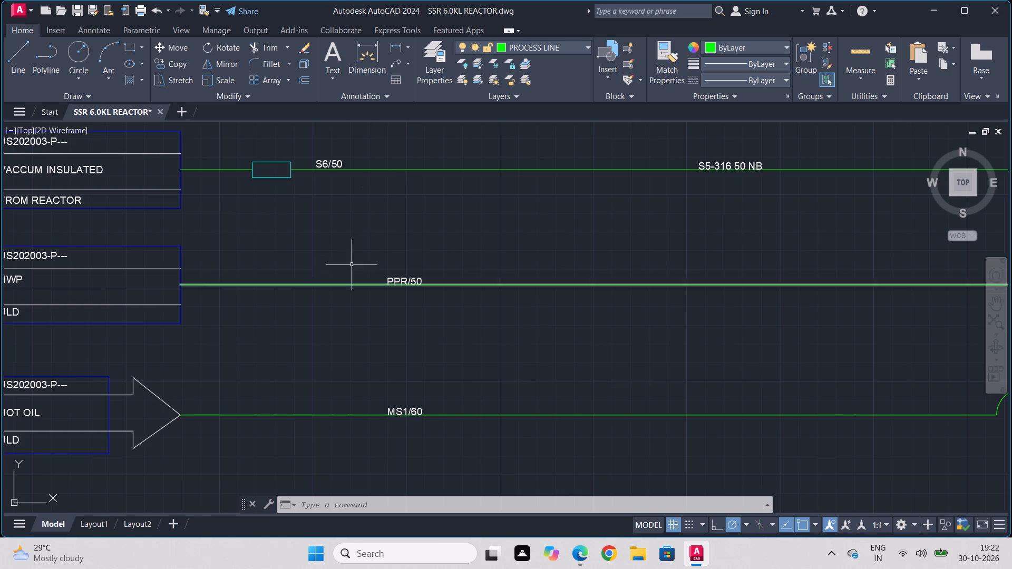
Reopen the AUTOCAD PRACTICE FILE PDF, examine the inlet and vacuum insulated line tags on page 12, and return to the drawing.
click(636, 555)
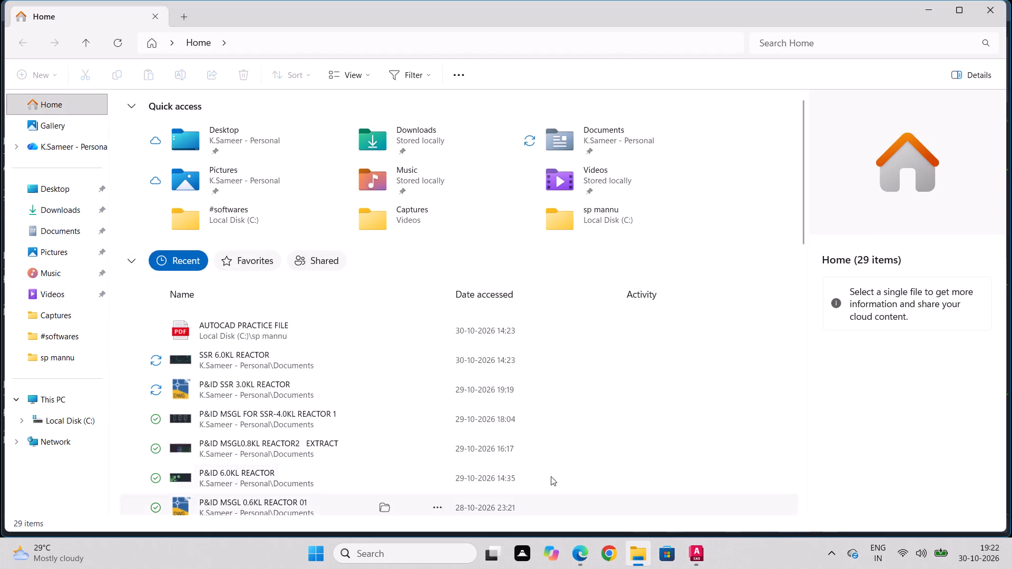
double_click(351, 328)
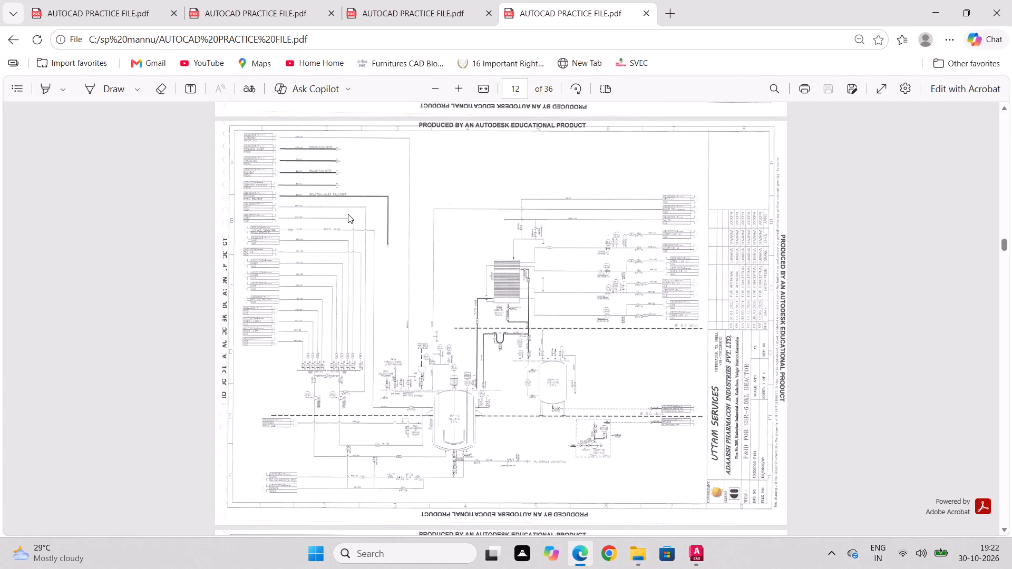
triple_click(454, 84)
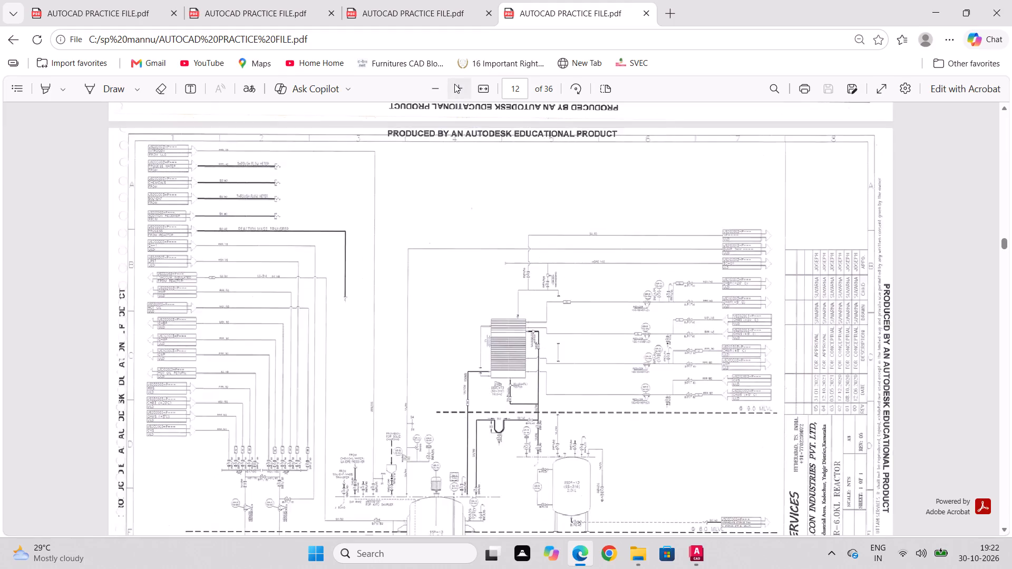
double_click(454, 84)
scroll(149, 332, up, 2)
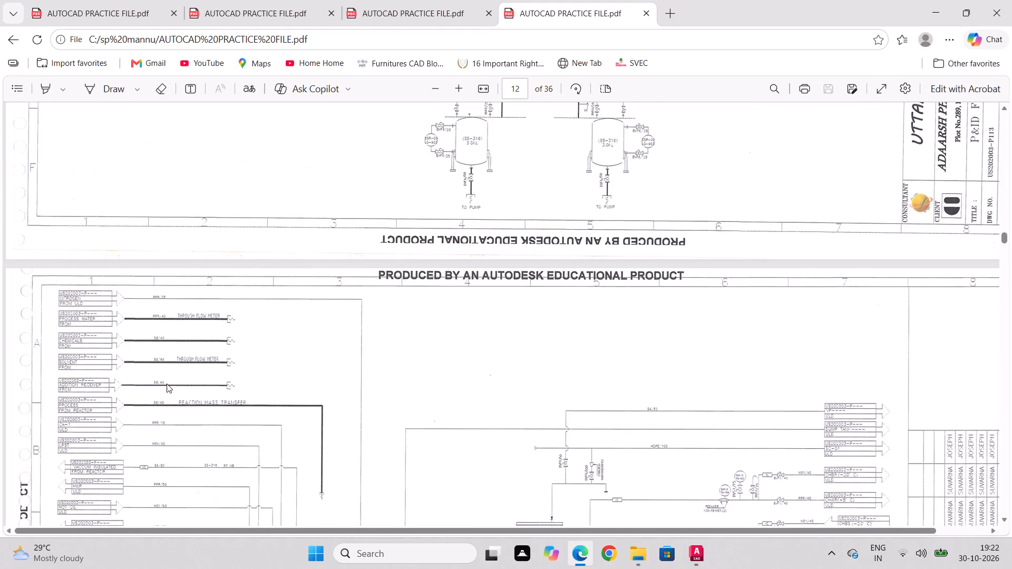
scroll(168, 387, down, 2)
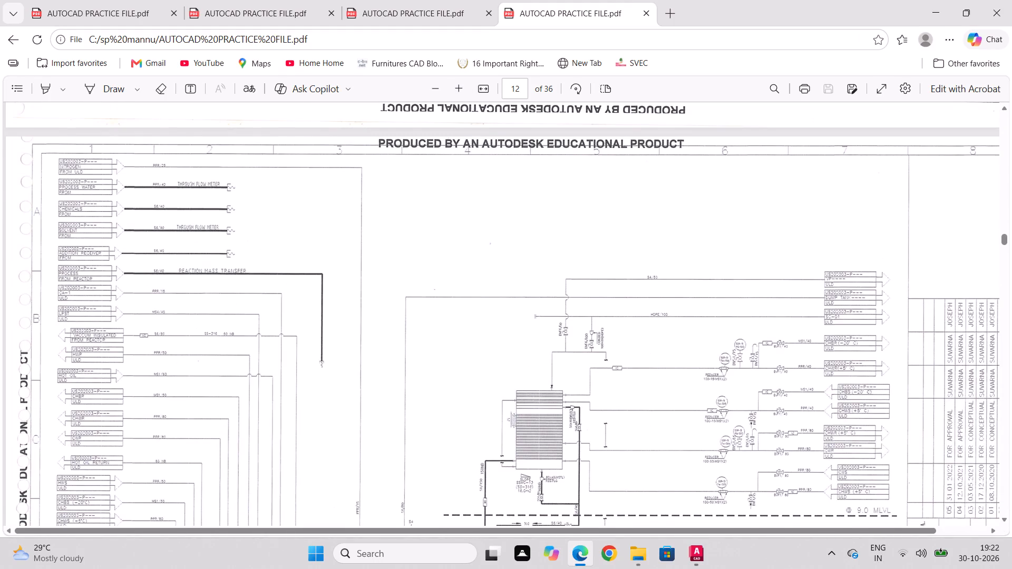
triple_click(450, 92)
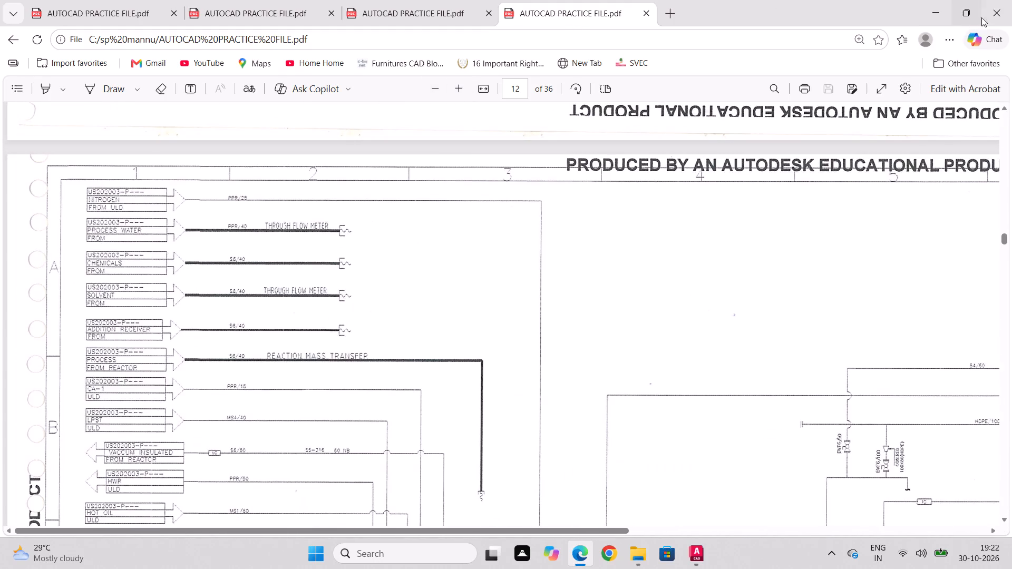
click(938, 13)
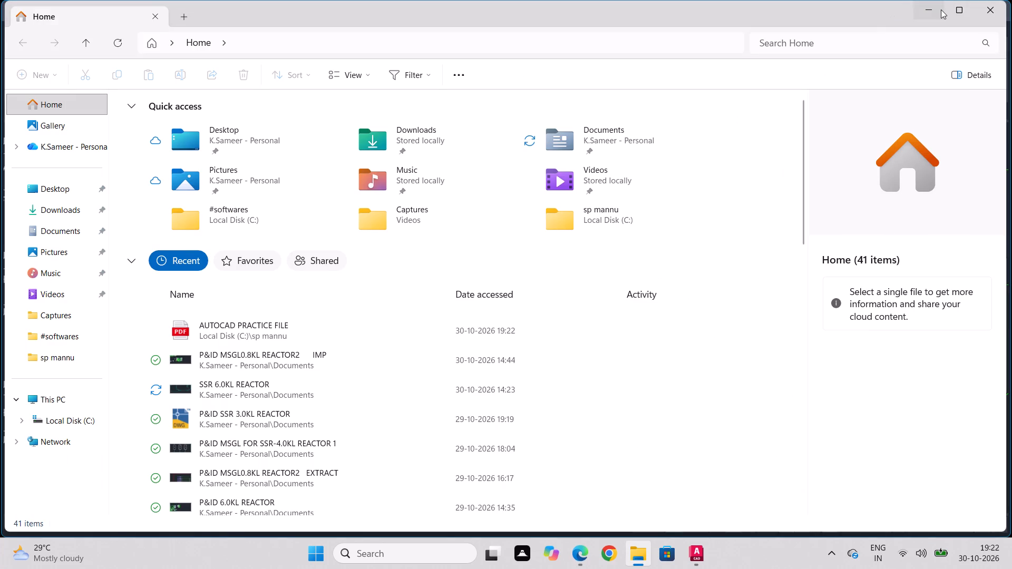
click(938, 9)
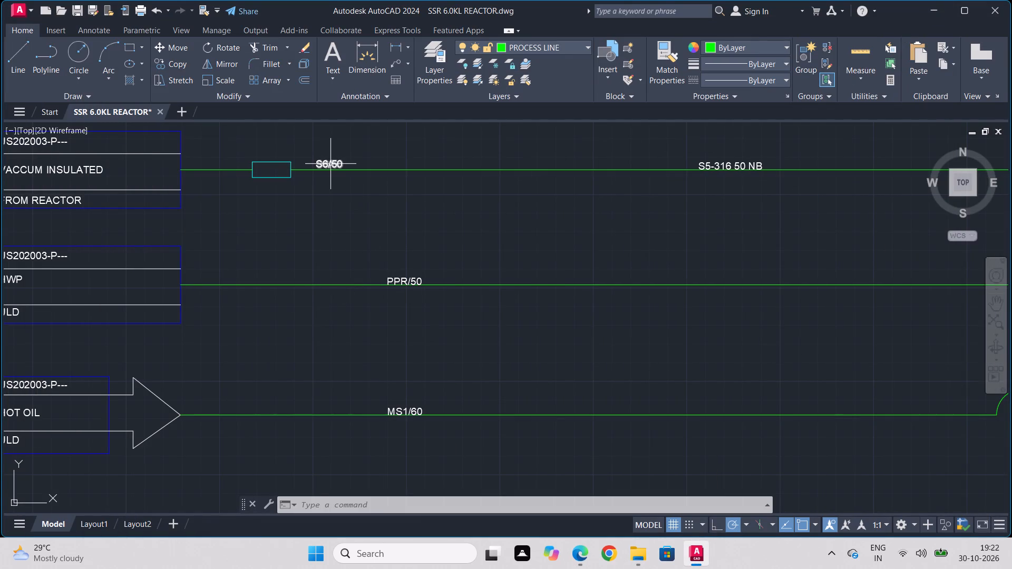
Copy the S6/50 label of the vacuum insulated line into the empty rectangle on the same line.
click(330, 164)
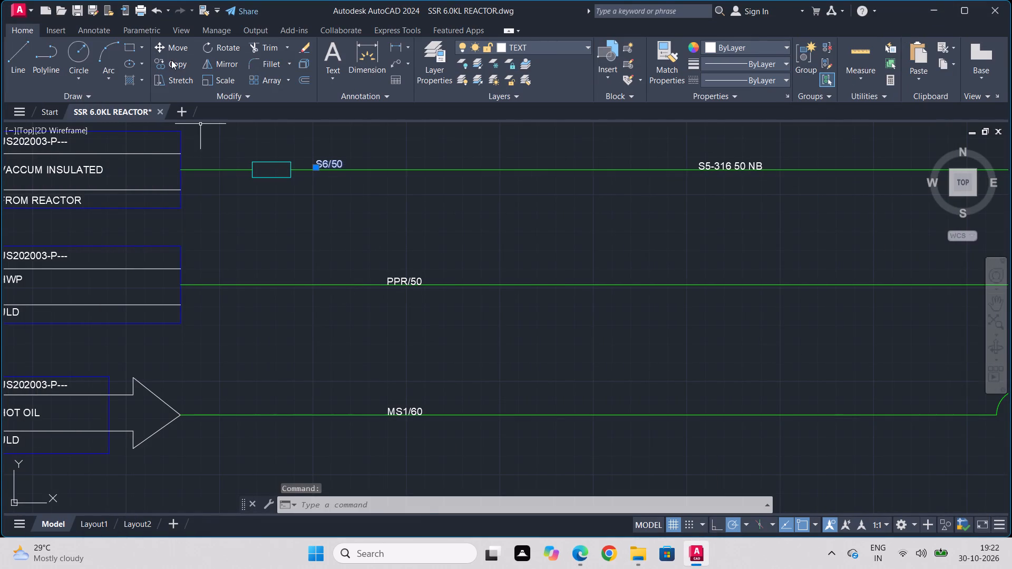
drag(171, 60, 175, 65)
click(319, 161)
scroll(251, 169, up, 3)
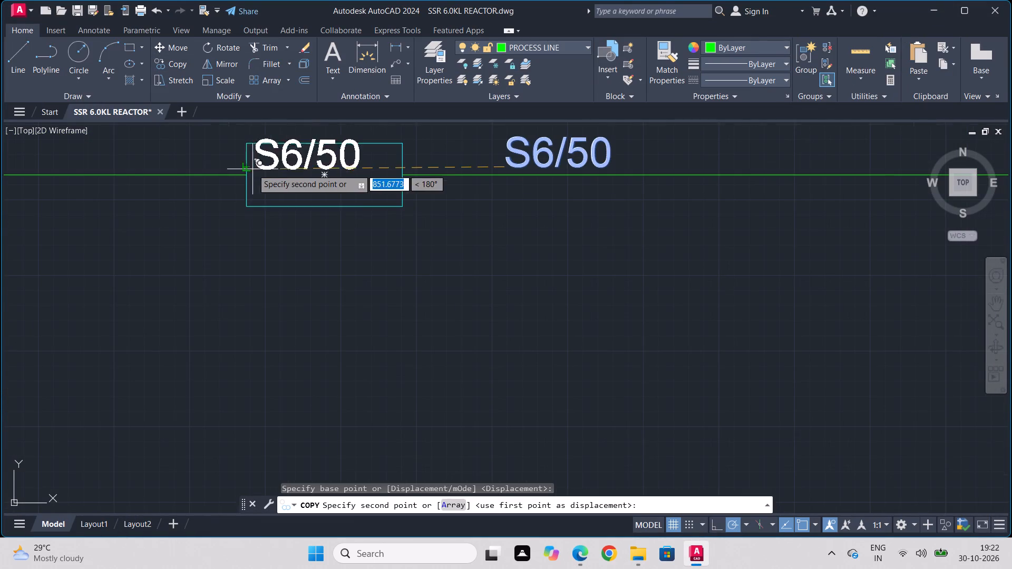
click(254, 190)
key(Escape)
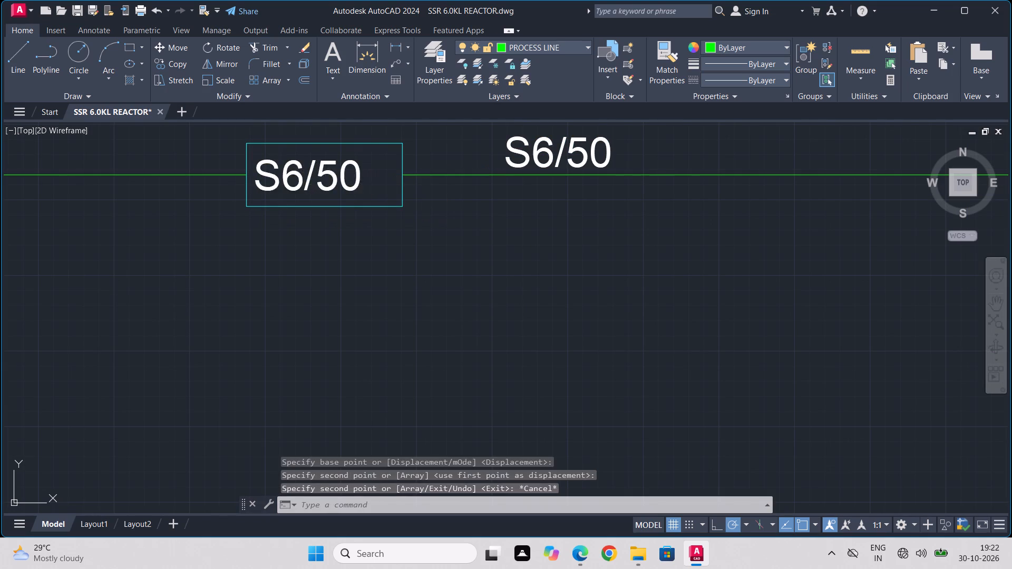
Change the copied label inside the vacuum insulated line's rectangle to VC.
click(280, 180)
right_click(280, 180)
click(315, 220)
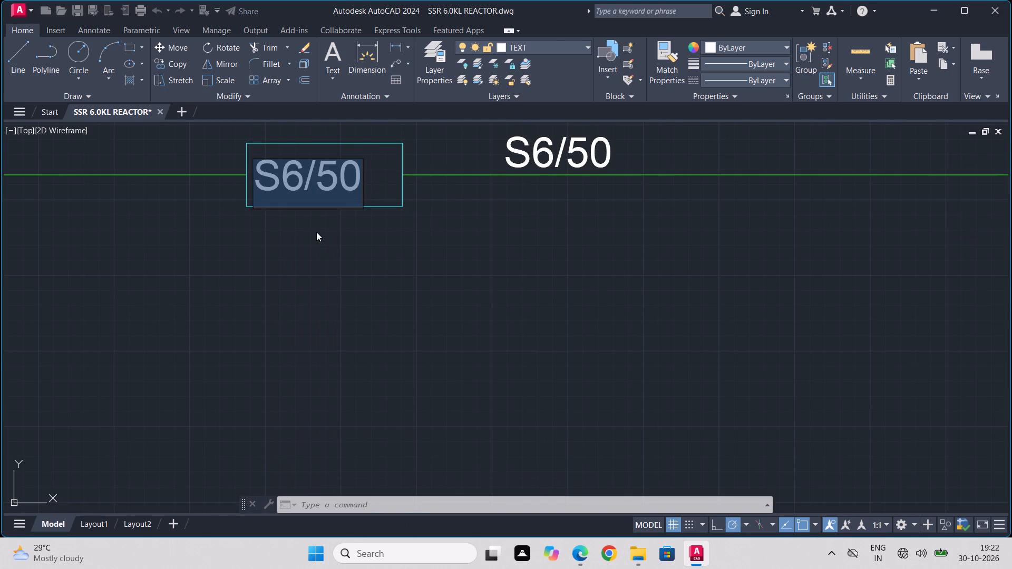
key(v)
key(c)
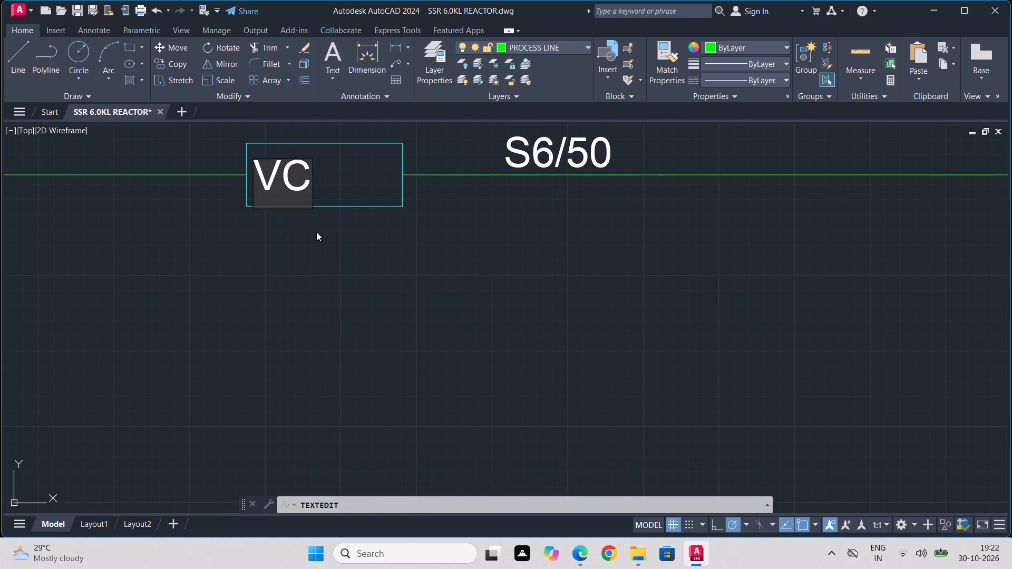
key(Return)
key(Escape)
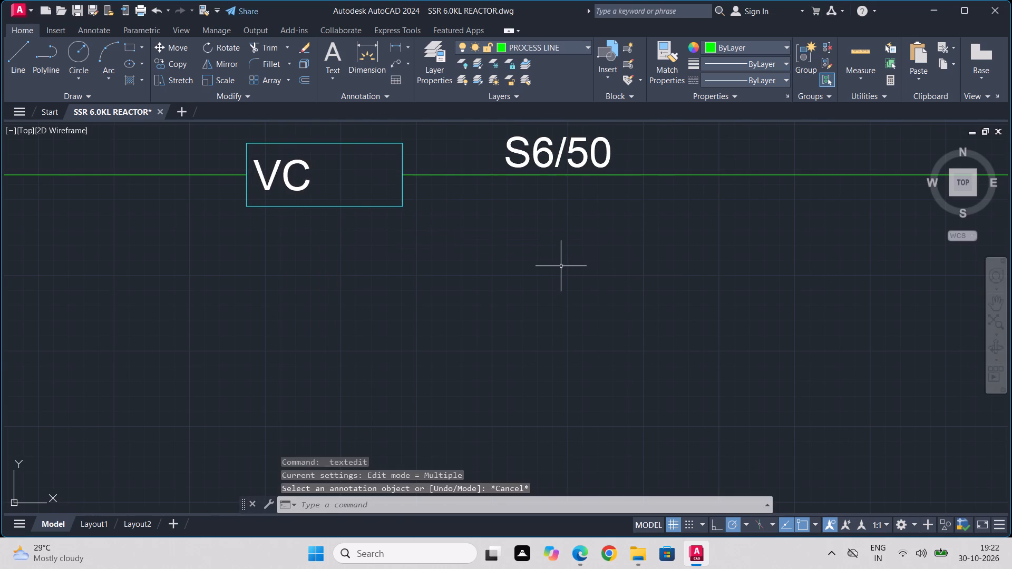
Examine the rest of the SSR 6.0KL reactor P&ID, from the utility lines and manifold to the condenser, receiver and outlet lines.
scroll(551, 290, down, 3)
scroll(632, 311, down, 2)
middle_drag(642, 368, 365, 306)
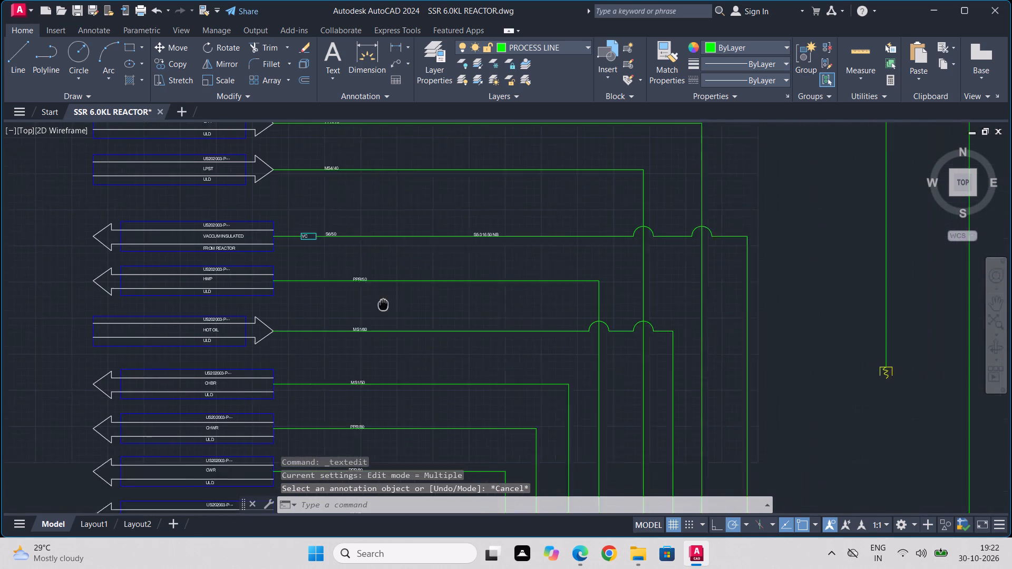
middle_drag(365, 306, 363, 306)
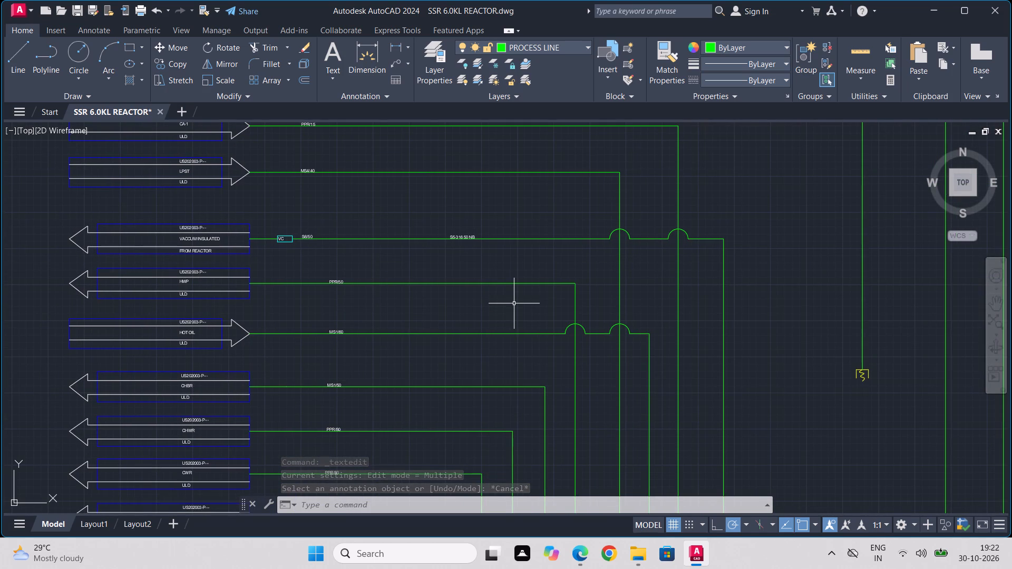
scroll(514, 303, down, 1)
middle_drag(560, 320, 366, 139)
middle_drag(364, 144, 361, 157)
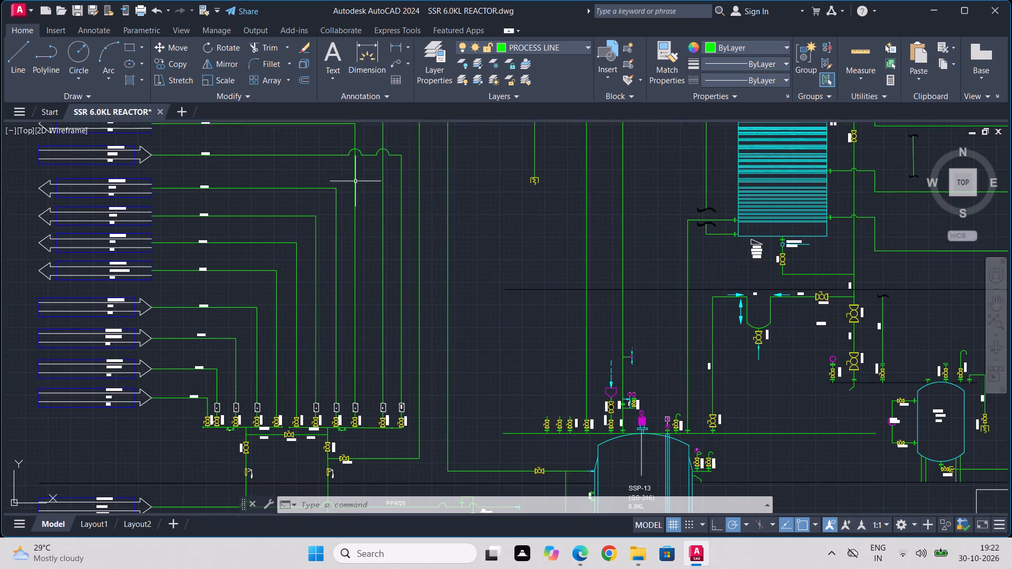
scroll(460, 206, down, 1)
scroll(734, 155, down, 1)
middle_drag(729, 234, 669, 313)
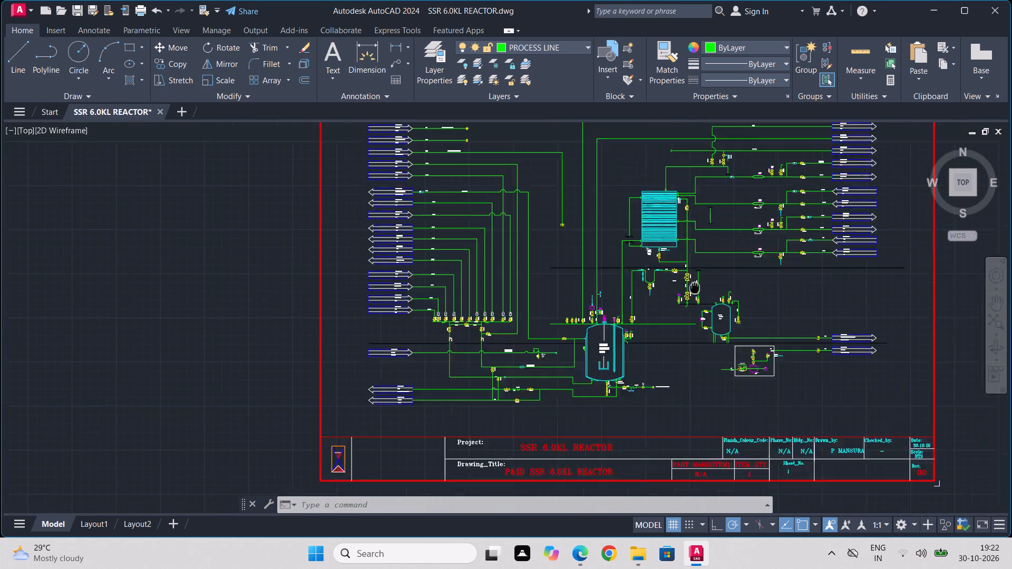
middle_drag(669, 313, 619, 350)
scroll(628, 316, down, 1)
middle_drag(629, 316, 639, 271)
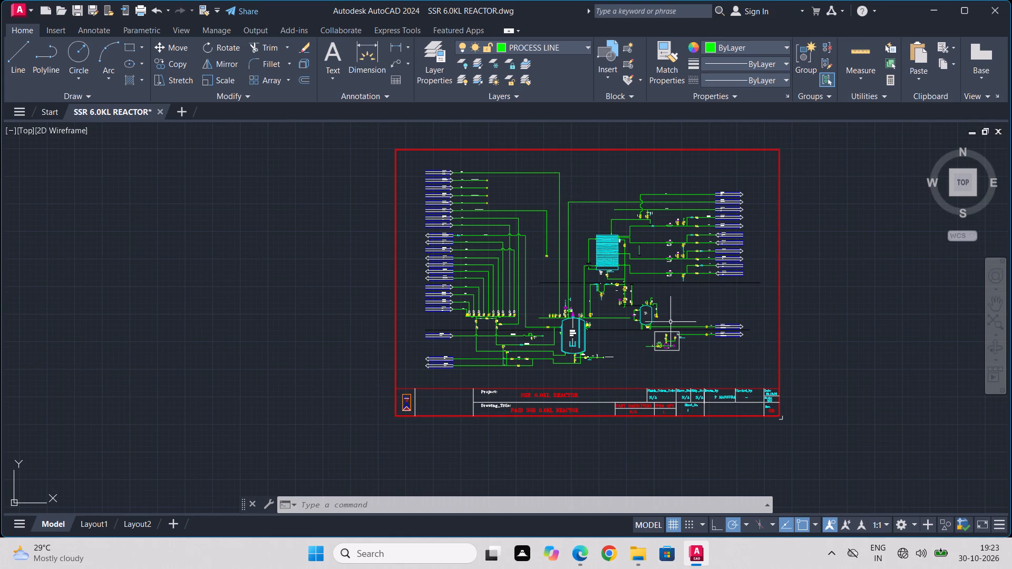
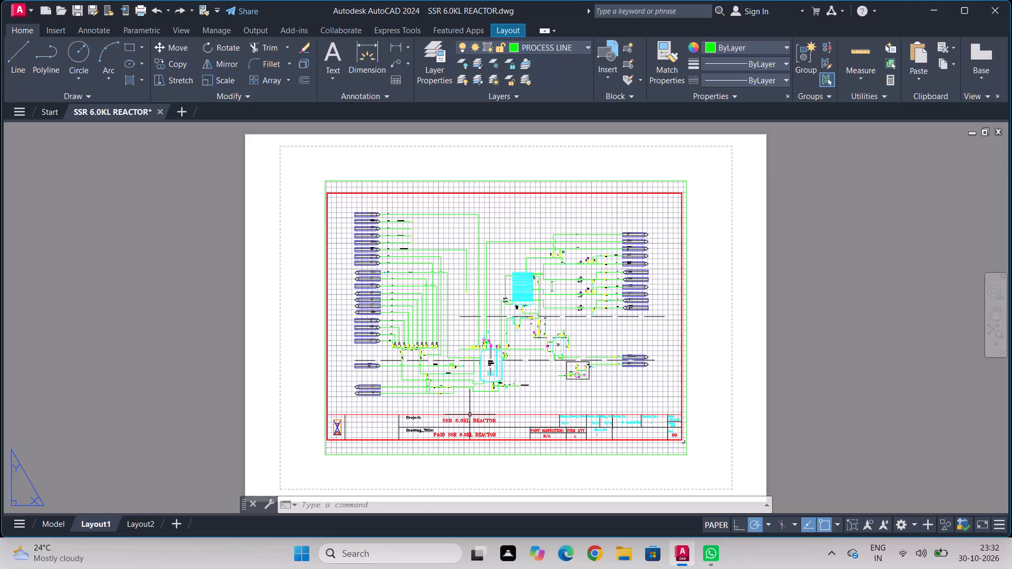
In Layout1's page setup, choose the DWG To PDF.pc3 plotter and ISO full bleed A3 (297.00 x 420.00 MM) paper.
text(page)
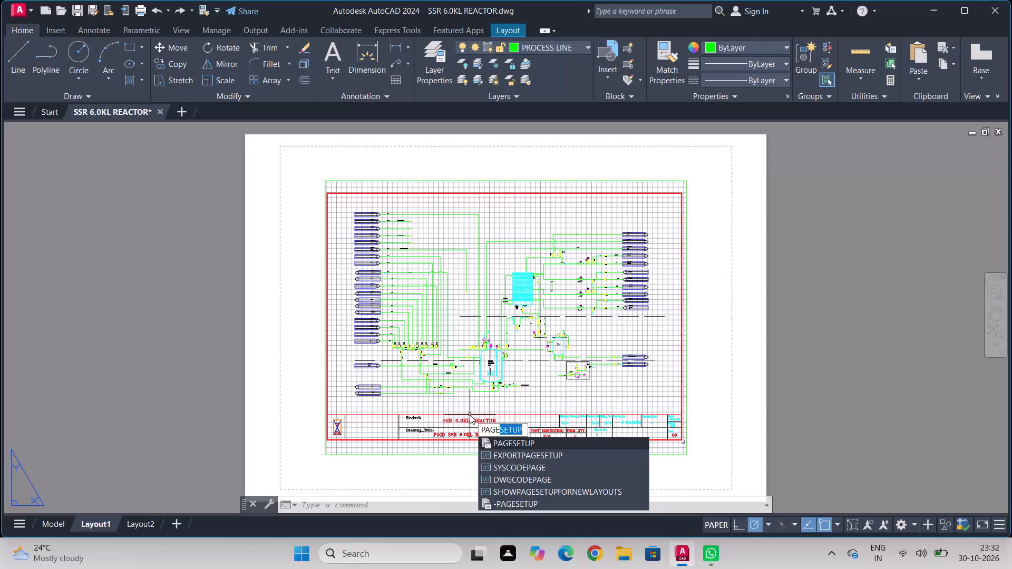
click(519, 444)
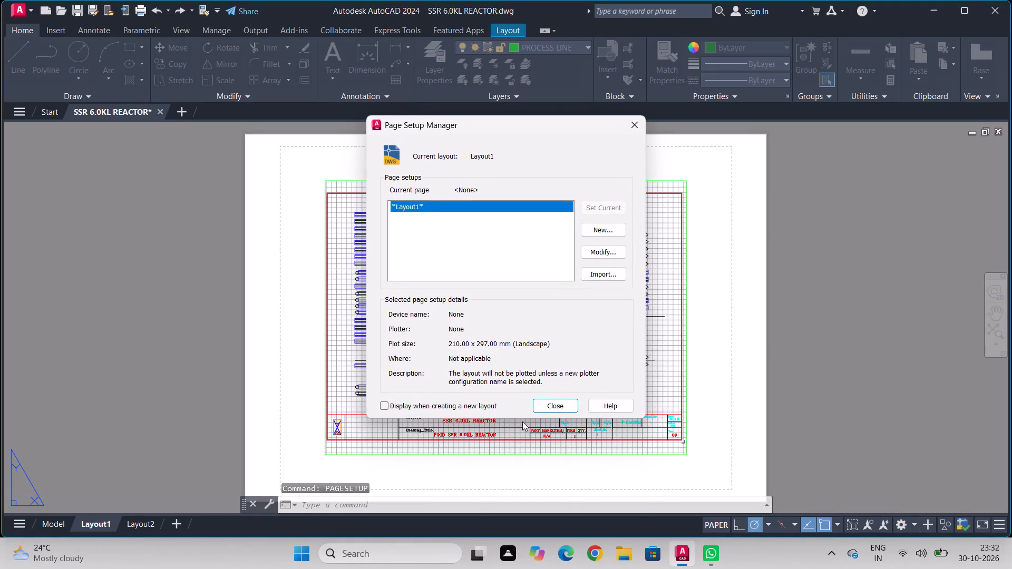
click(604, 248)
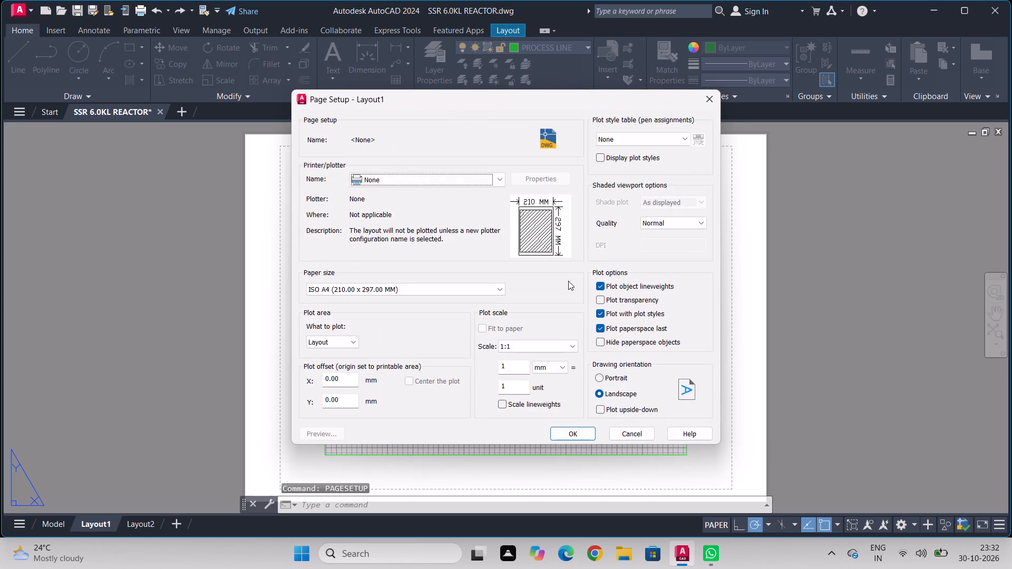
click(496, 183)
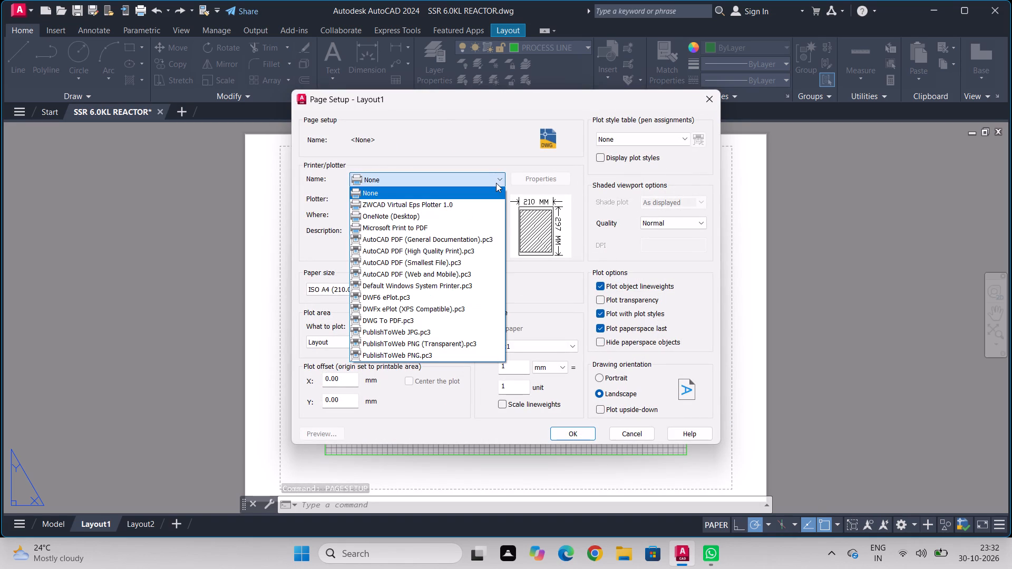
click(425, 319)
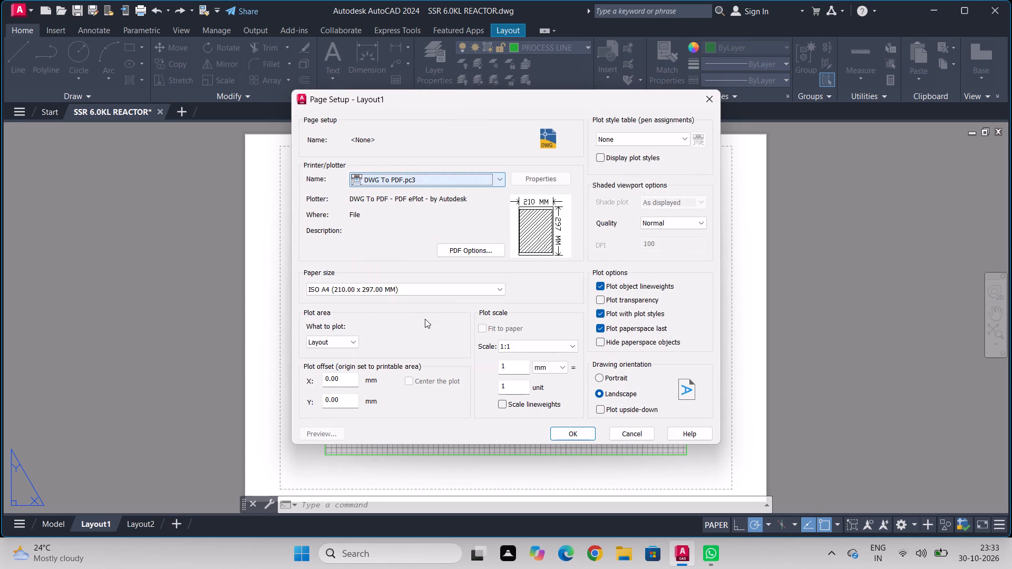
click(490, 288)
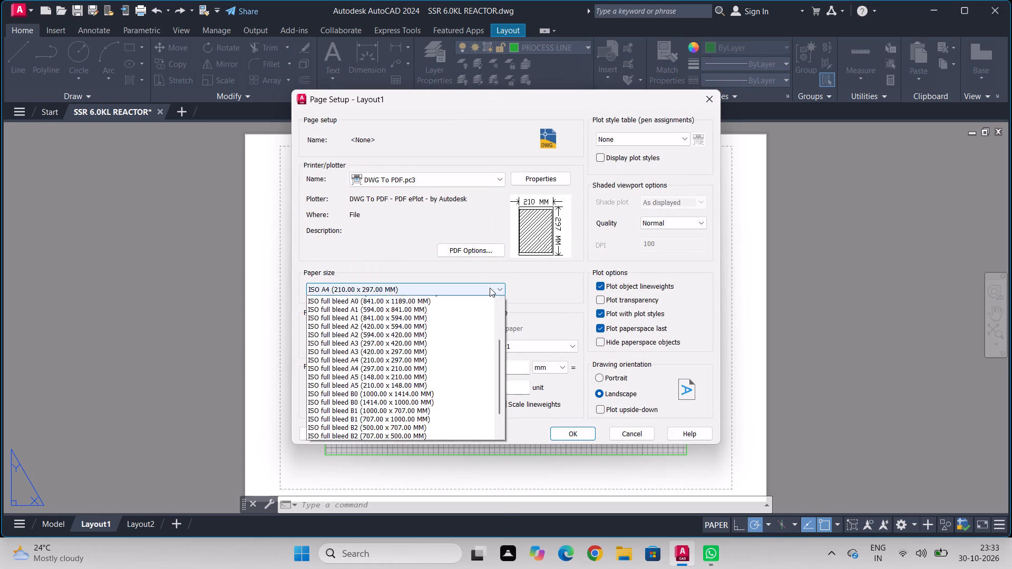
scroll(401, 492, down, 3)
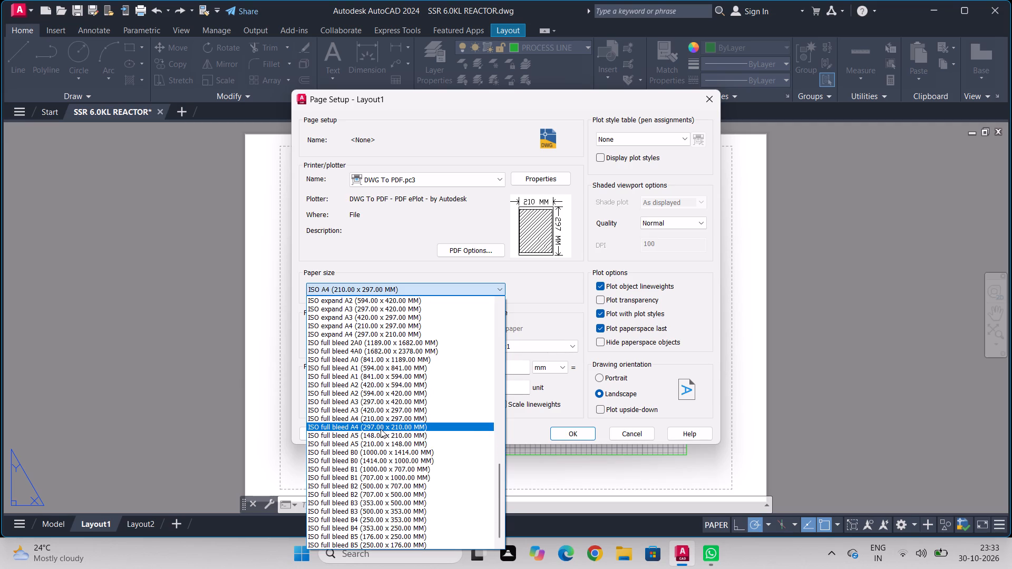
scroll(377, 440, down, 3)
scroll(347, 537, down, 1)
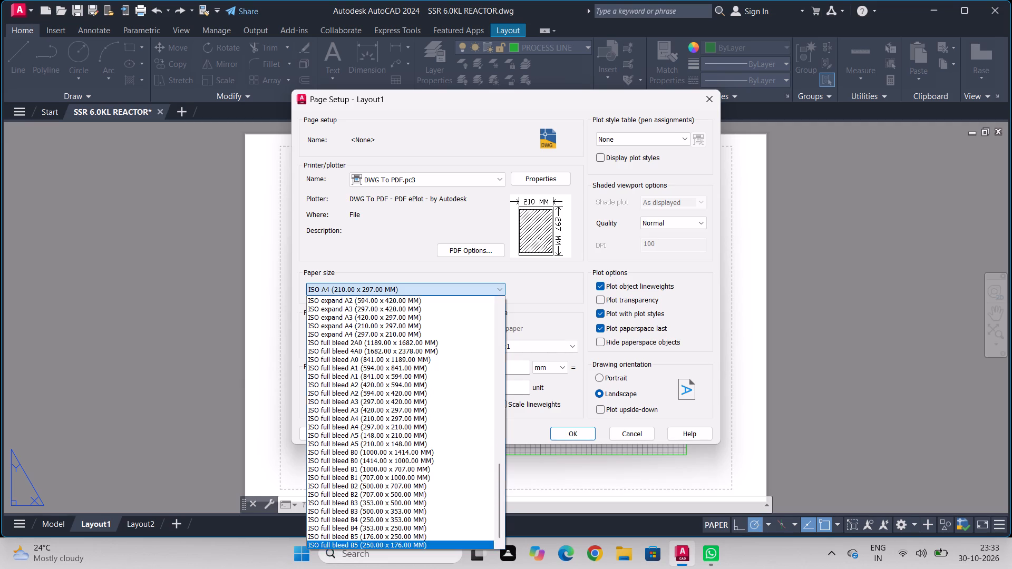
scroll(346, 553, down, 2)
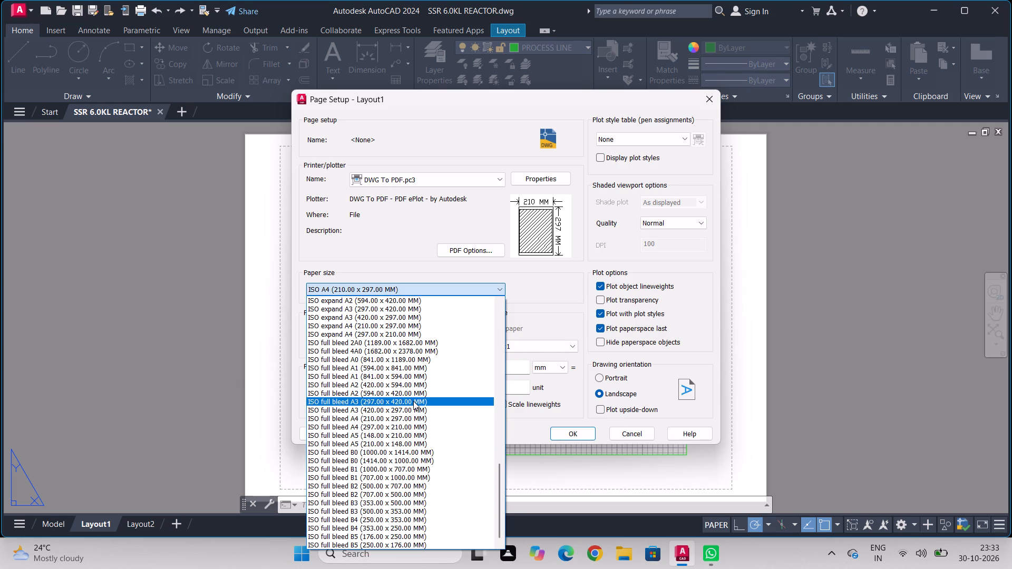
click(413, 401)
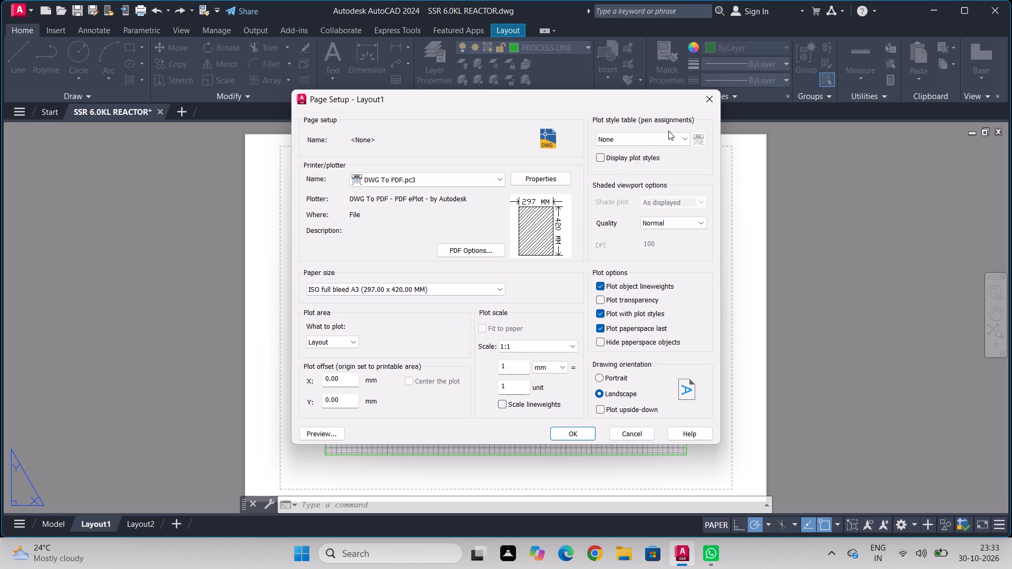
Assign the acad.ctb plot style table, turn off plotting of object lineweights, and apply the page setup.
click(666, 139)
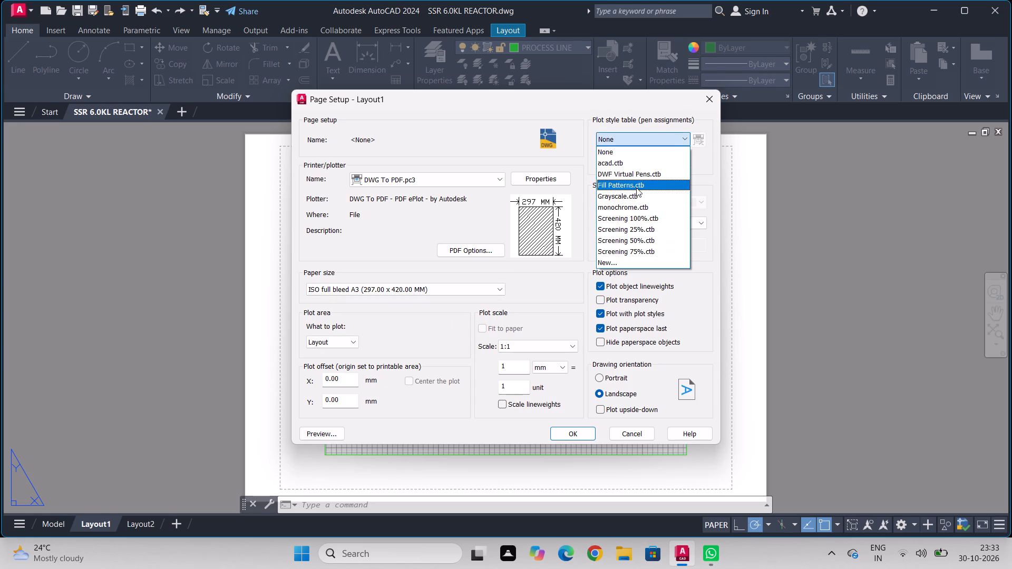
click(643, 160)
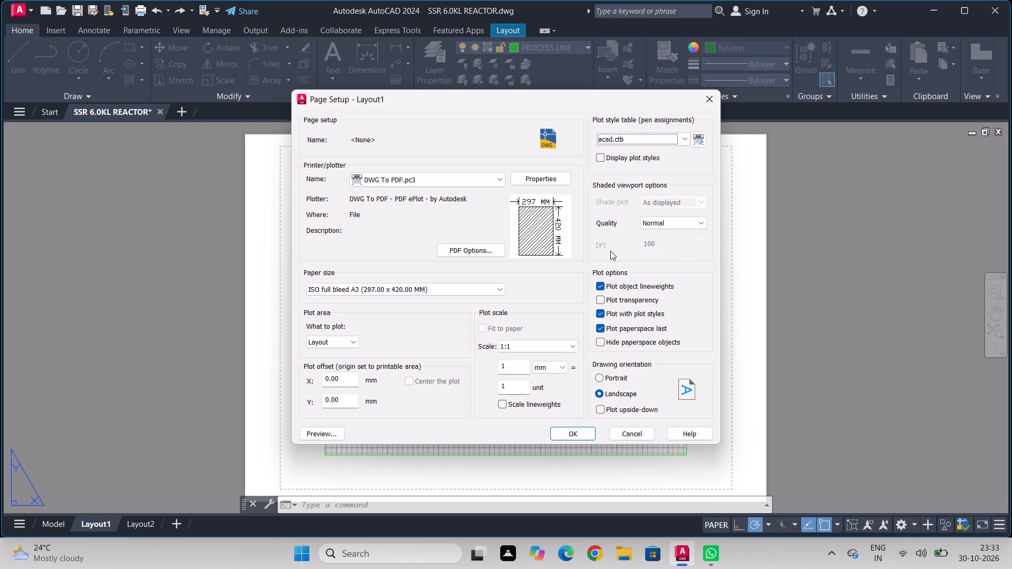
click(599, 286)
click(558, 433)
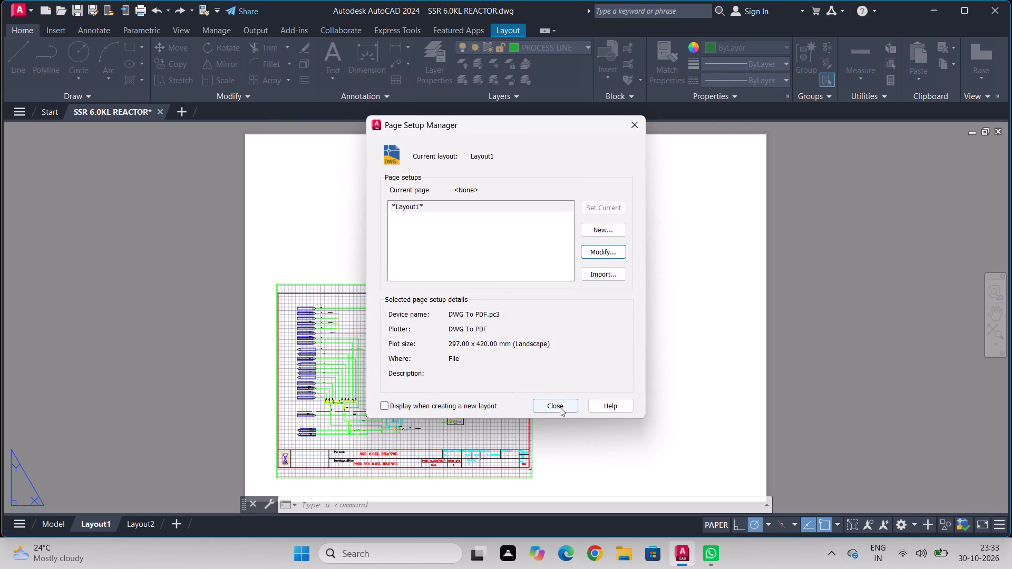
click(560, 407)
Delete the existing viewport from the Layout1 sheet.
click(538, 326)
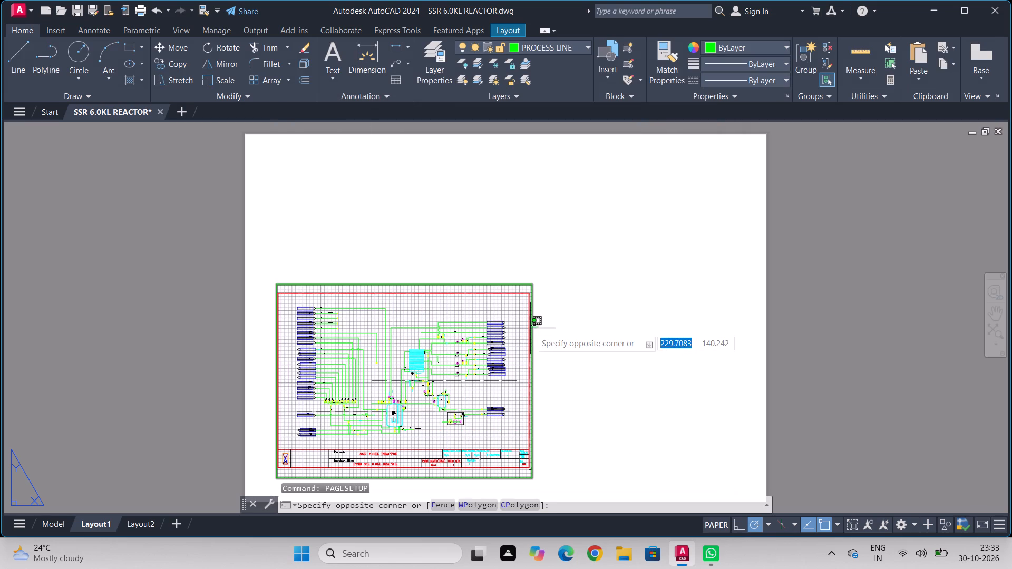
key(Delete)
click(530, 328)
key(Delete)
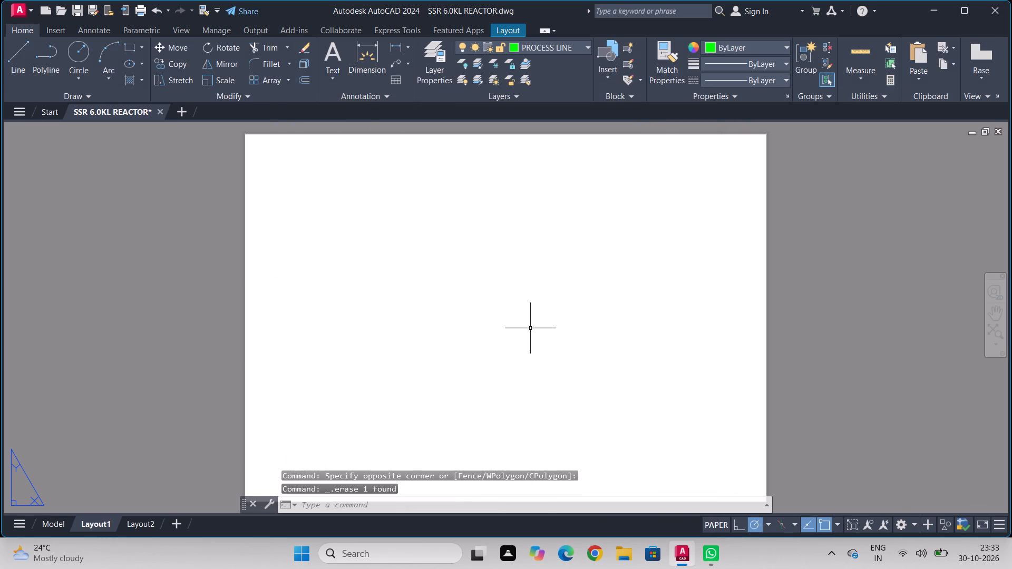
Create a single viewport spanning the whole A3 sheet from its upper-left to its lower-right corner.
text(vie)
key(w)
text(po)
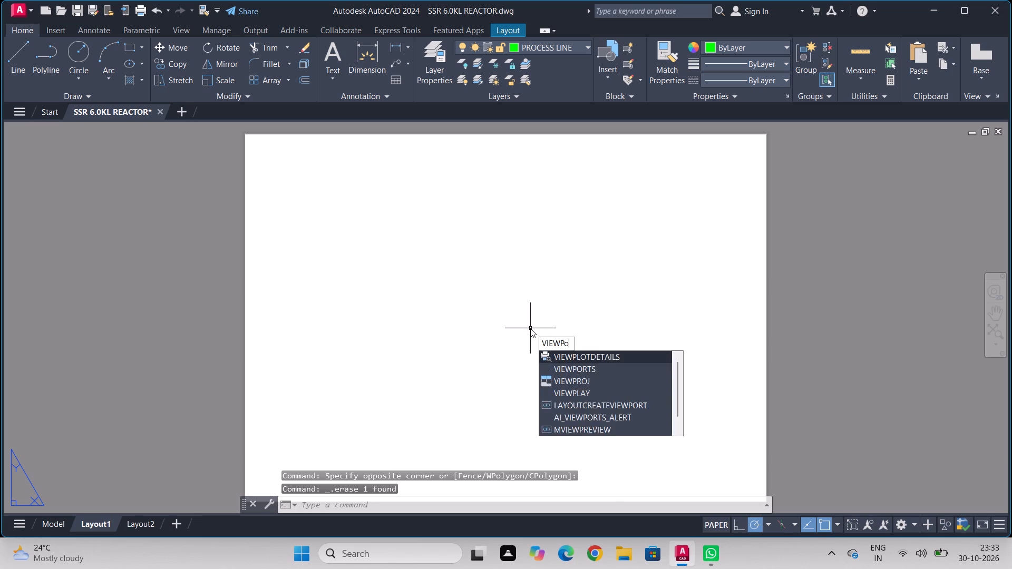
text(rts)
key(Return)
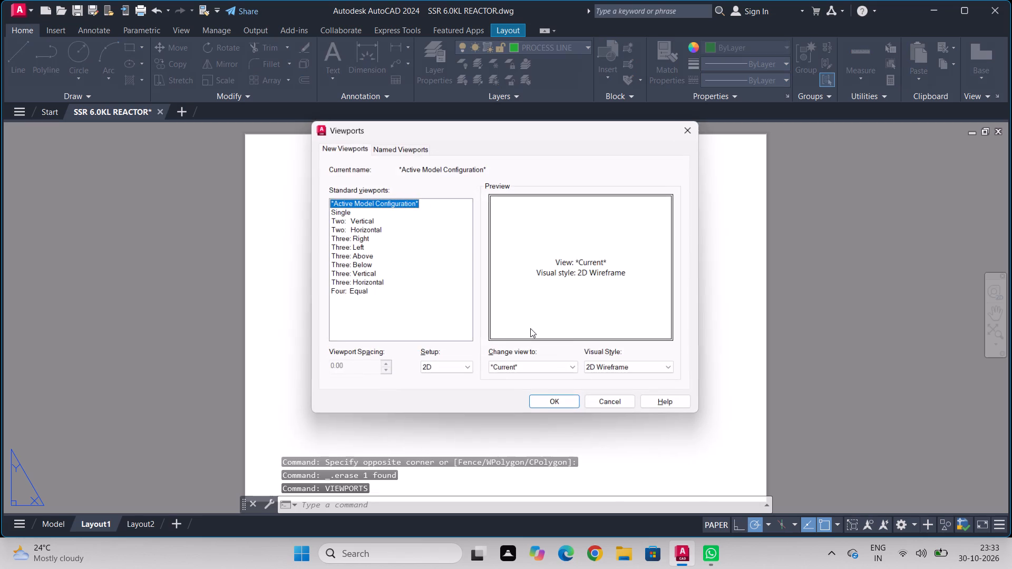
click(338, 216)
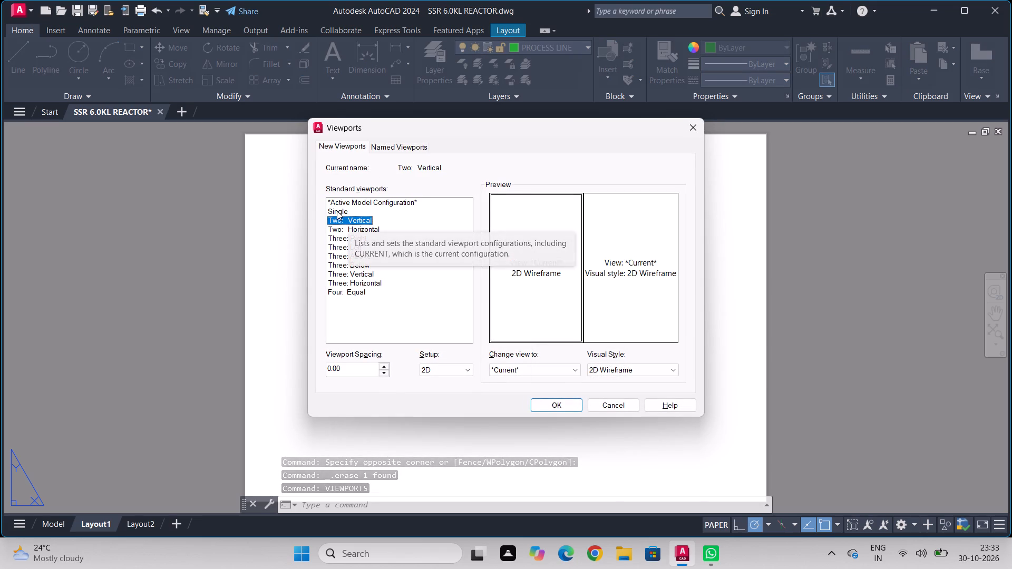
click(337, 211)
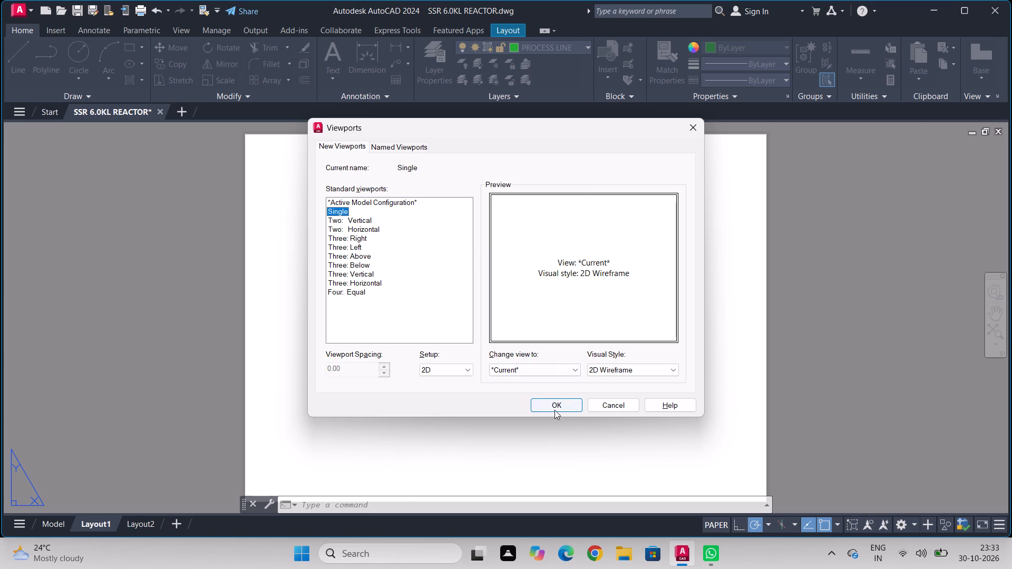
click(555, 404)
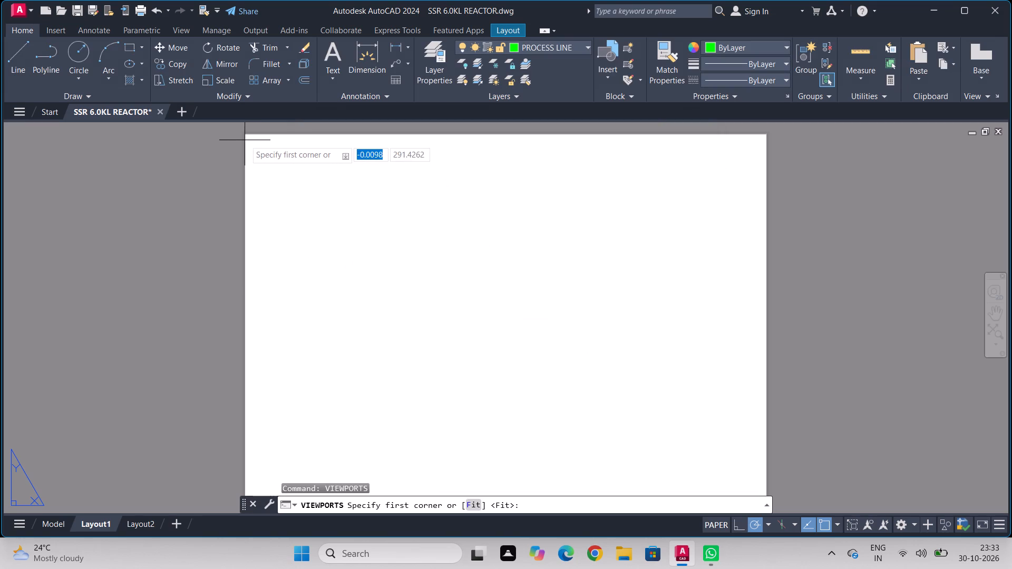
click(245, 135)
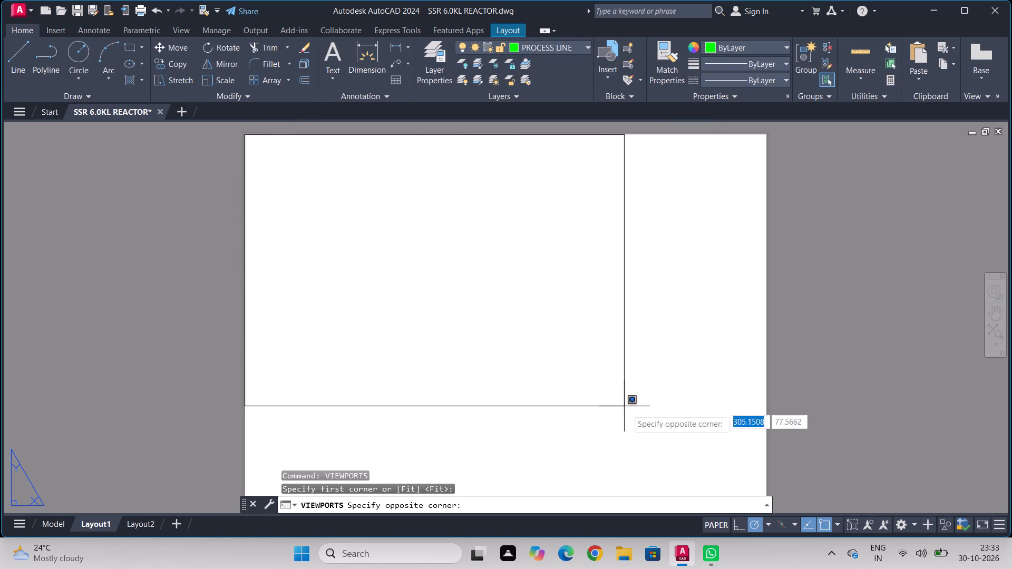
scroll(630, 414, down, 1)
middle_drag(656, 436, 496, 311)
middle_drag(497, 311, 507, 362)
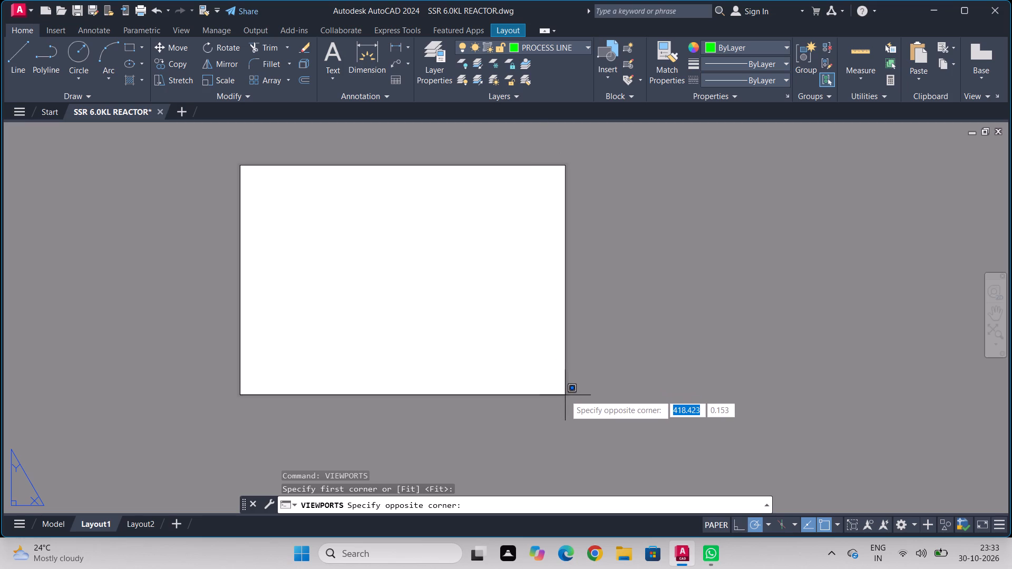
click(565, 395)
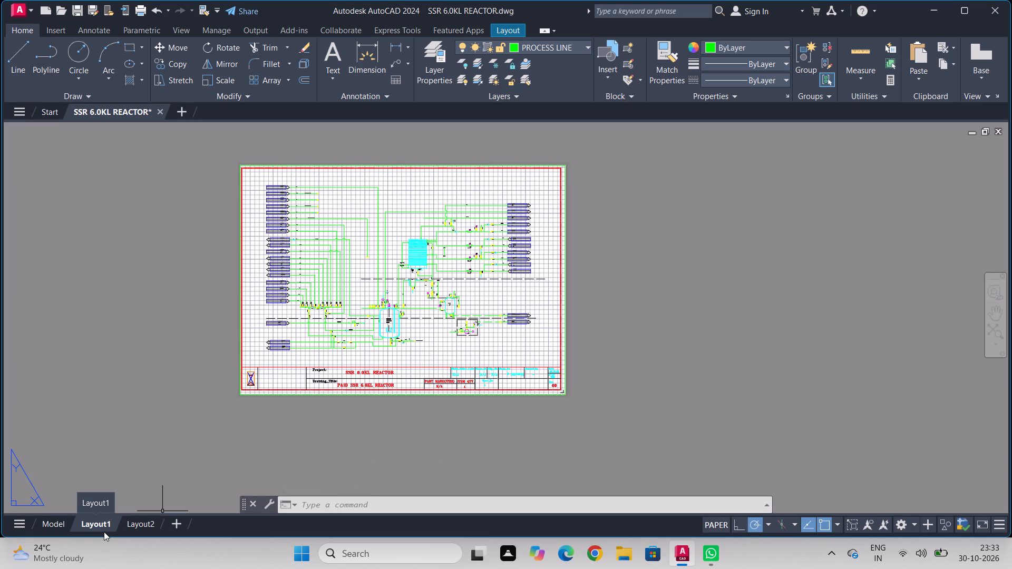
Plot Layout1 to PDF and save it in Documents as SSR 6.0KL REACTOR-Layout1.pdf.
click(104, 528)
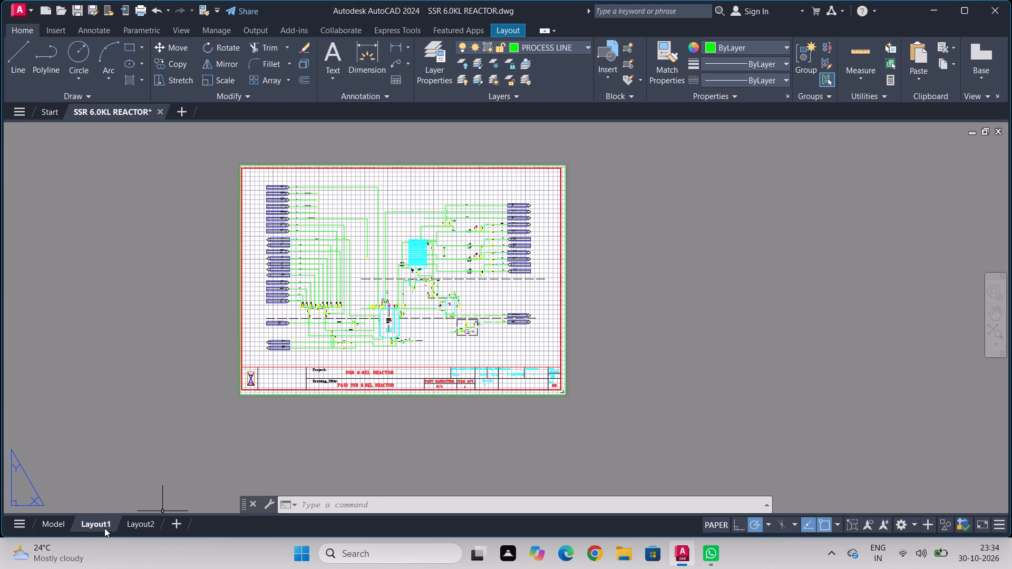
right_click(104, 528)
click(177, 376)
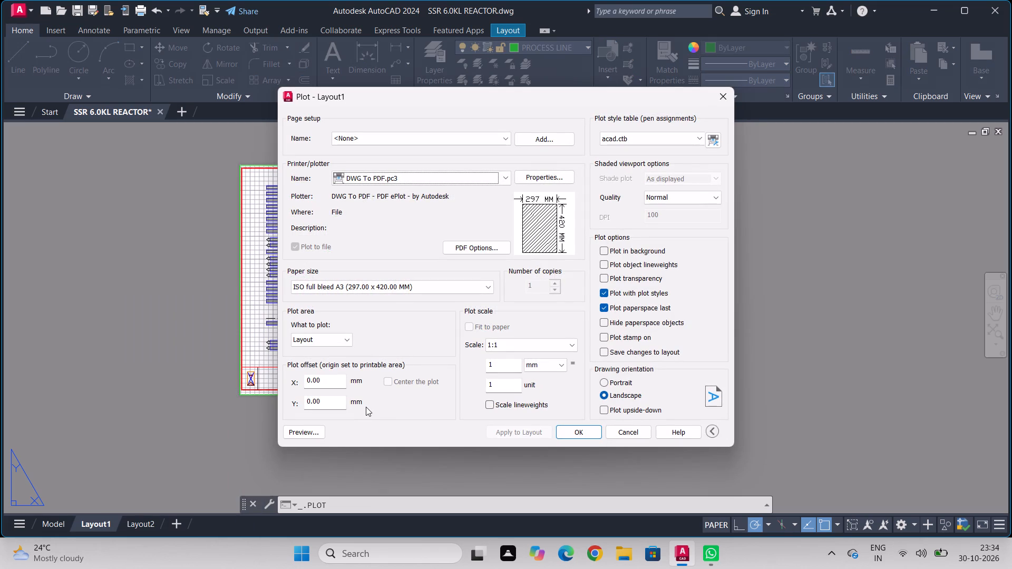
click(502, 141)
click(502, 141)
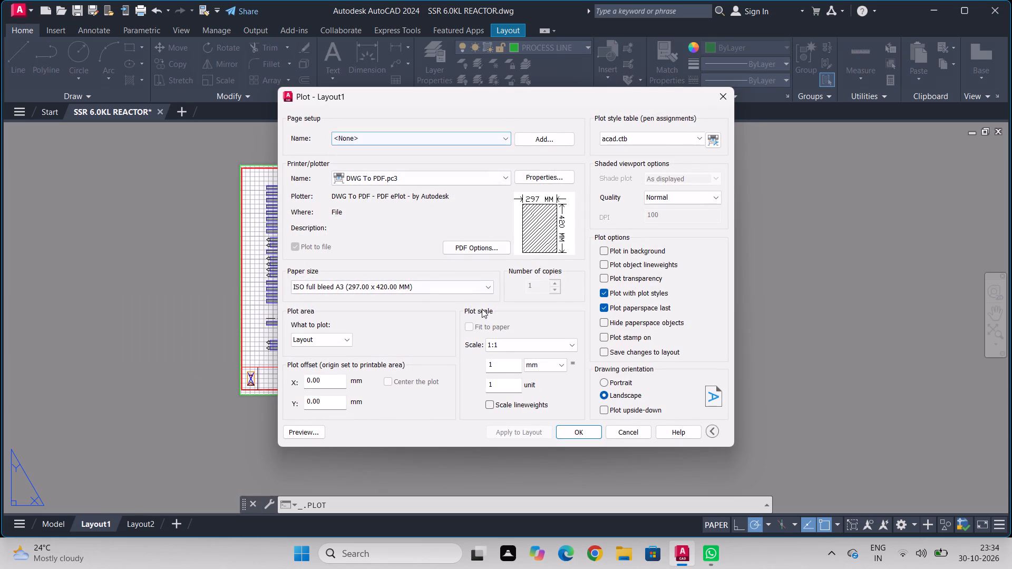
click(572, 432)
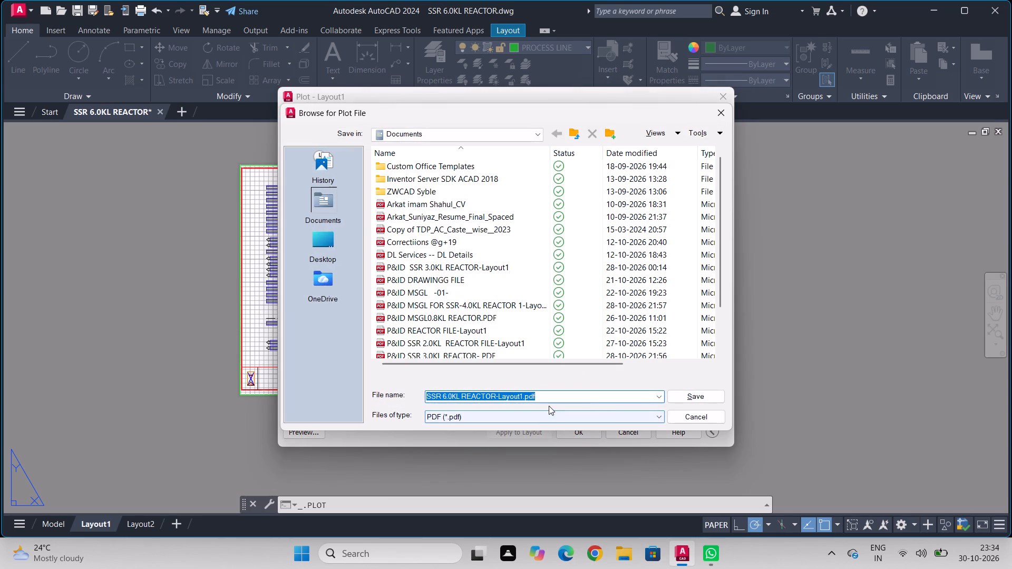
click(691, 396)
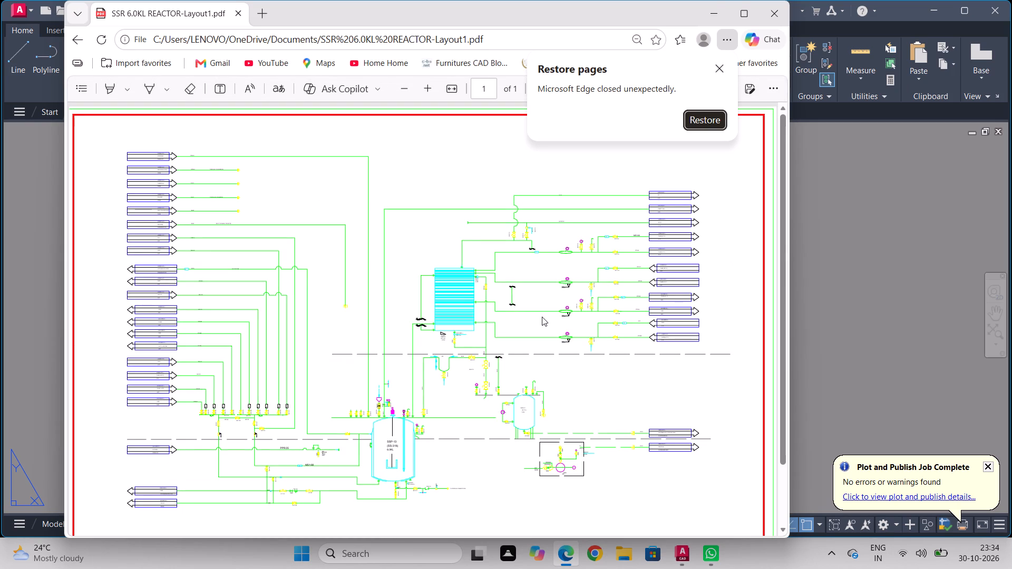
Examine the plotted reactor PDF at higher zoom, then close it and return to the drawing.
scroll(369, 459, up, 3)
click(718, 72)
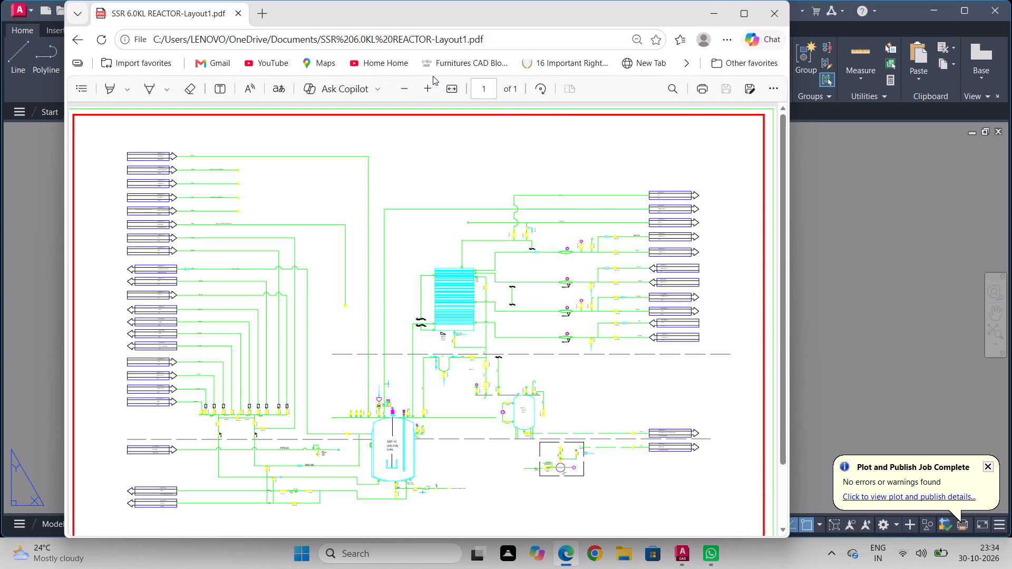
triple_click(429, 90)
triple_click(429, 90)
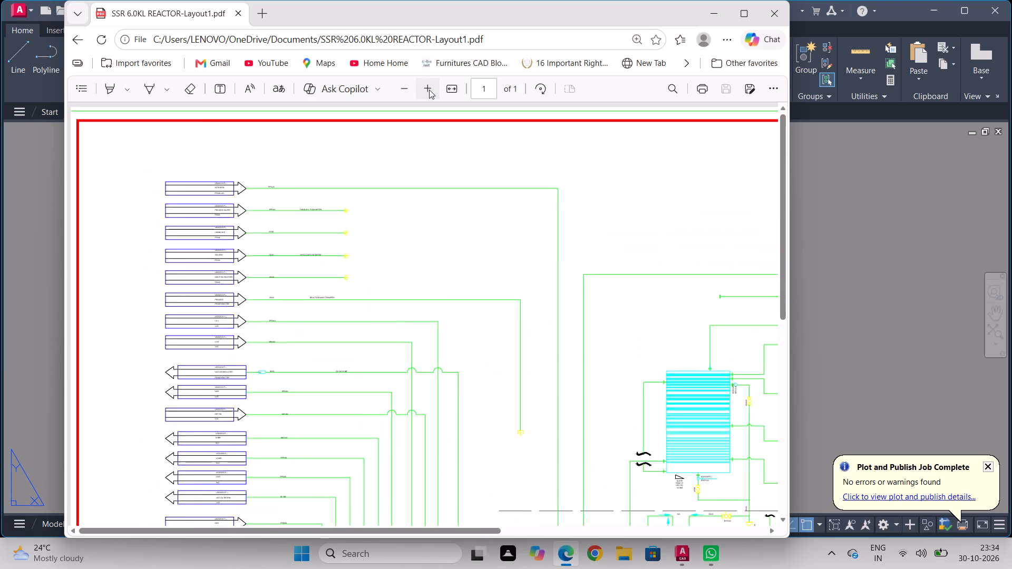
click(429, 90)
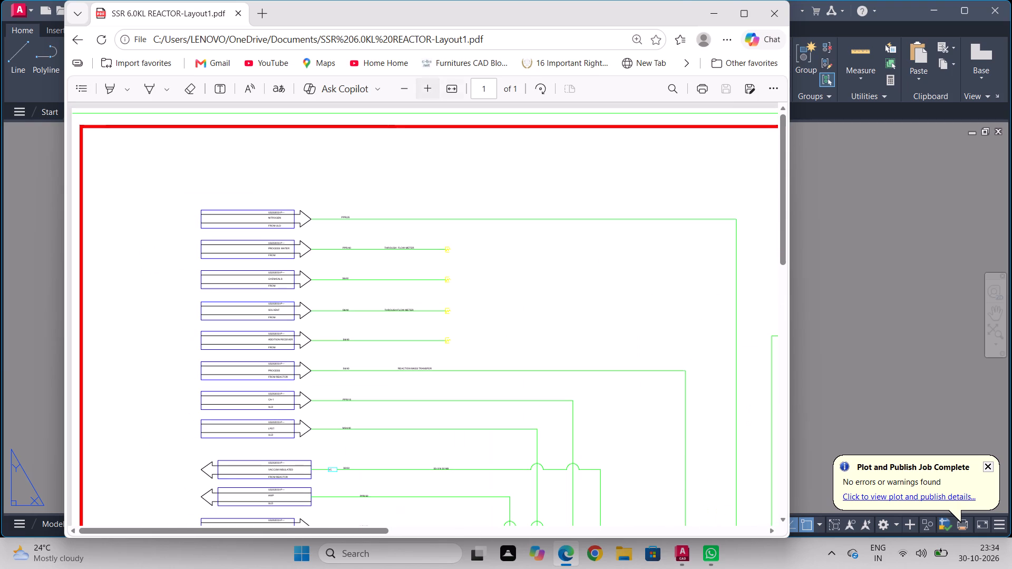
click(778, 15)
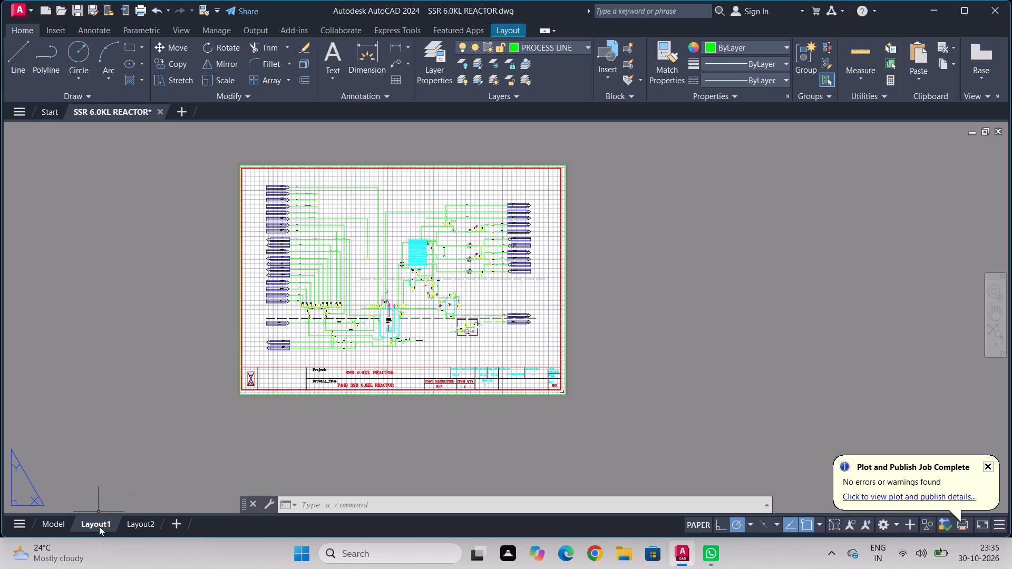
Change the plot style table in Layout1's page setup to monochrome.ctb.
text(page)
click(220, 435)
click(590, 247)
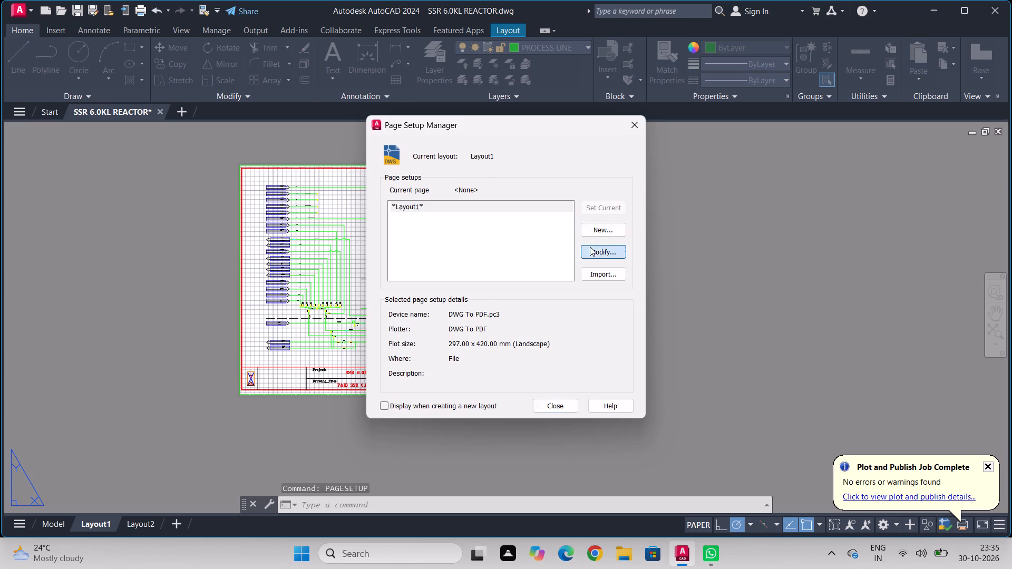
click(665, 139)
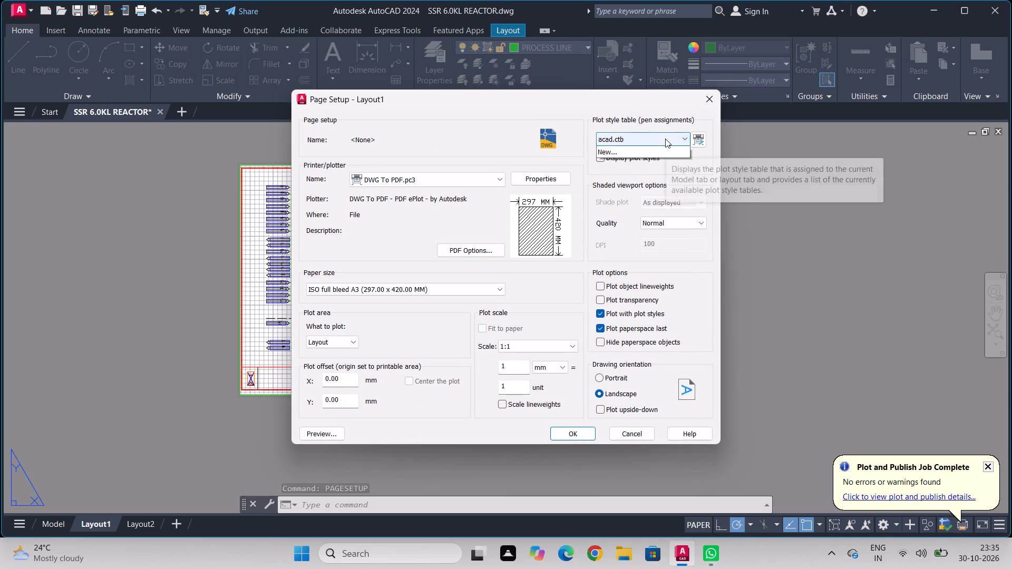
click(633, 208)
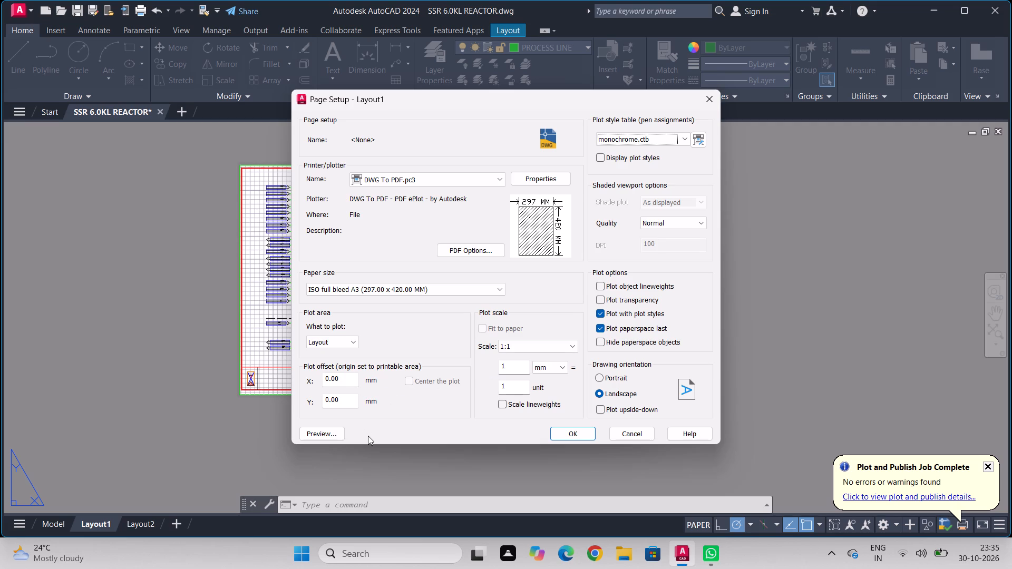
click(509, 553)
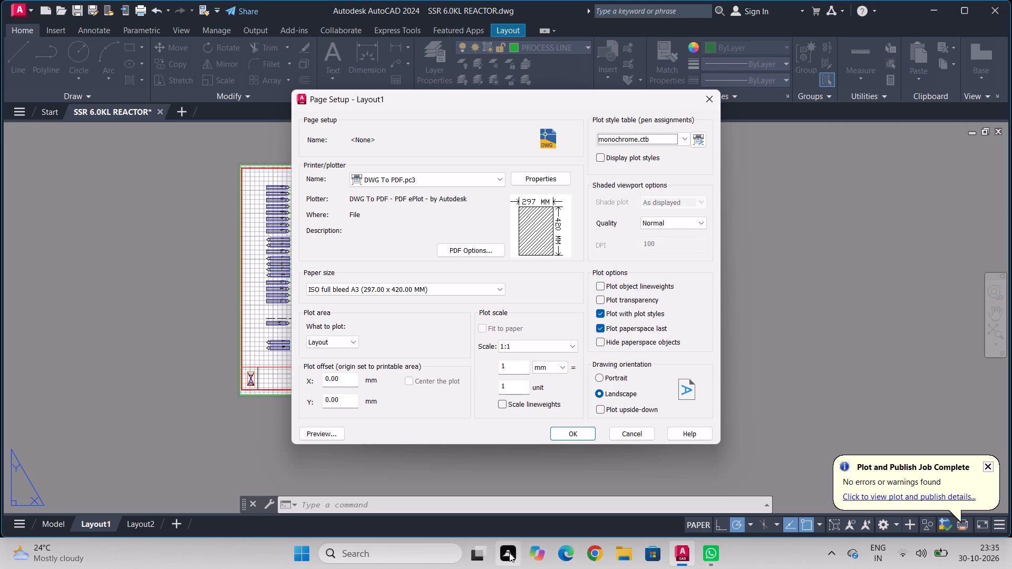
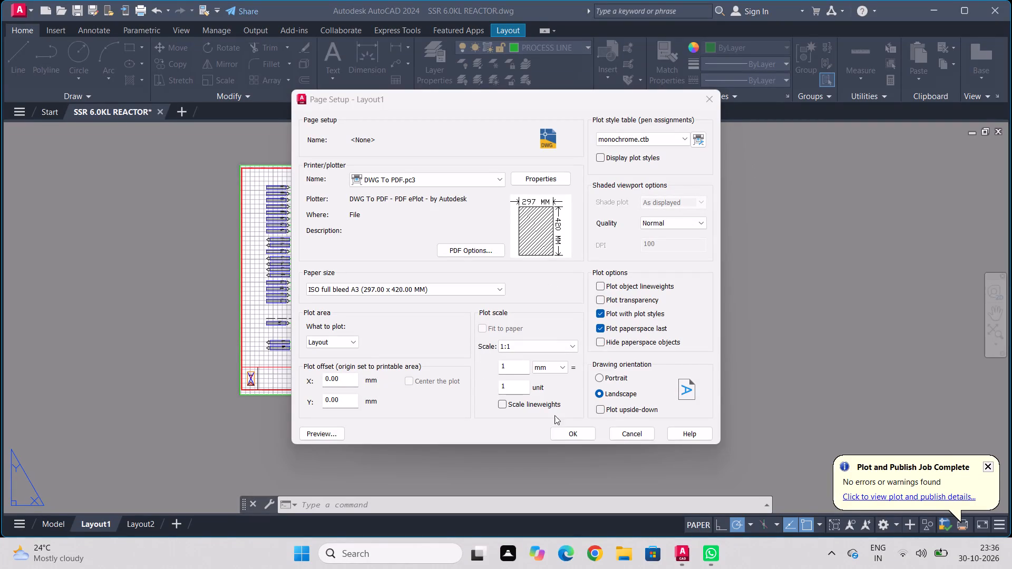
Accept Layout1's page setup with the monochrome.ctb plot style table and close the page setup manager.
click(565, 429)
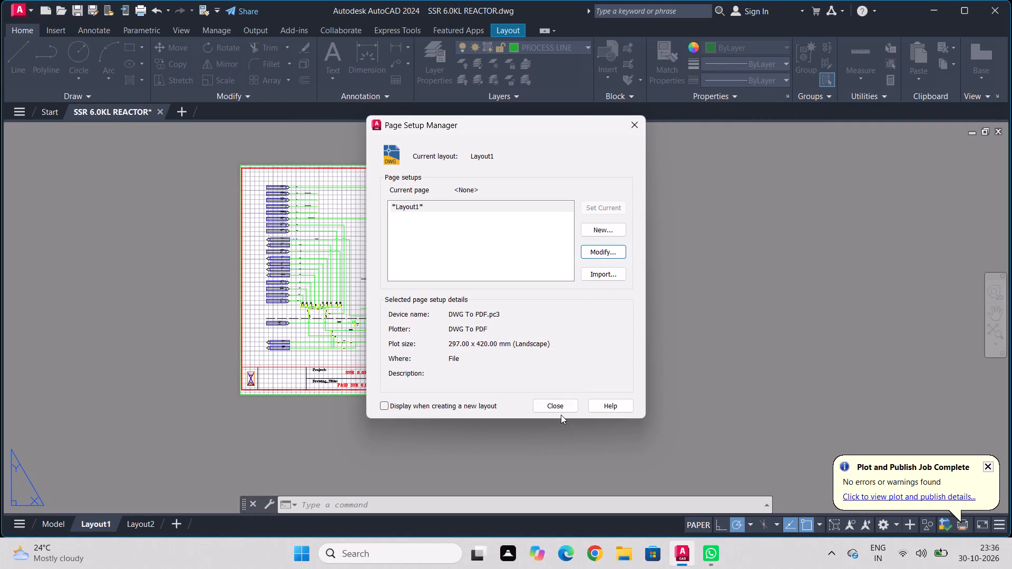
click(560, 408)
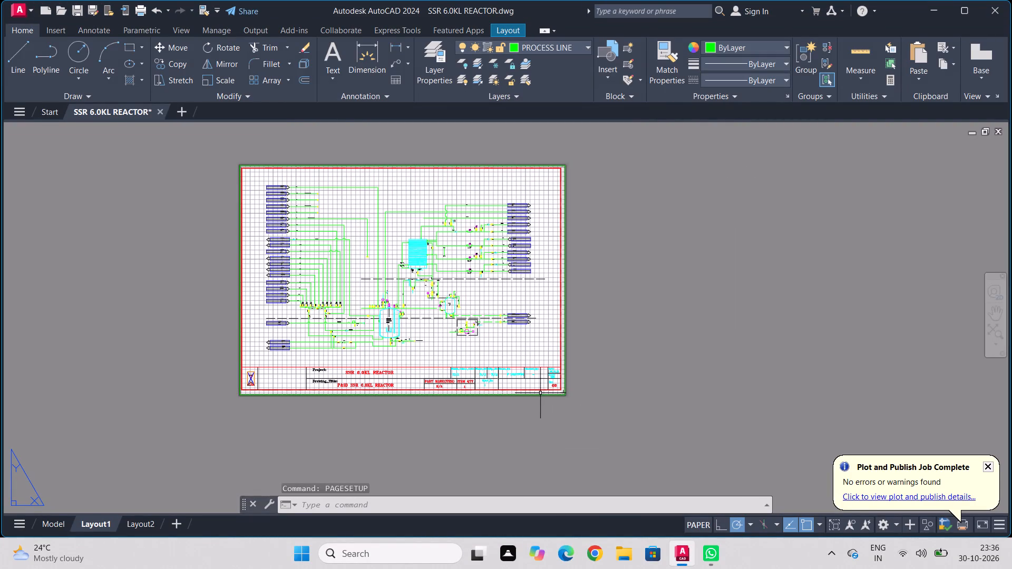
Delete the existing full-sheet viewport from Layout1.
click(565, 340)
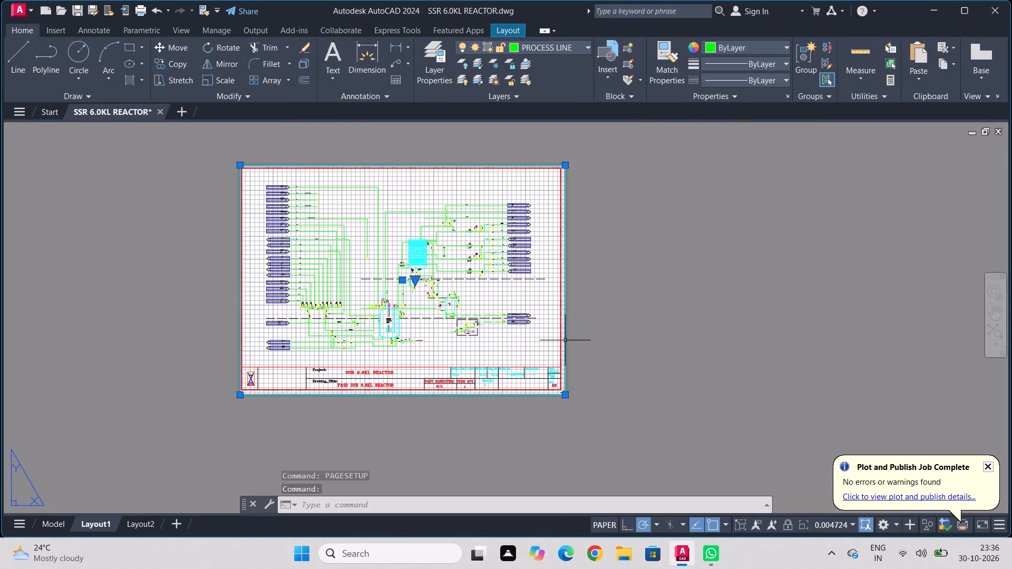
key(Delete)
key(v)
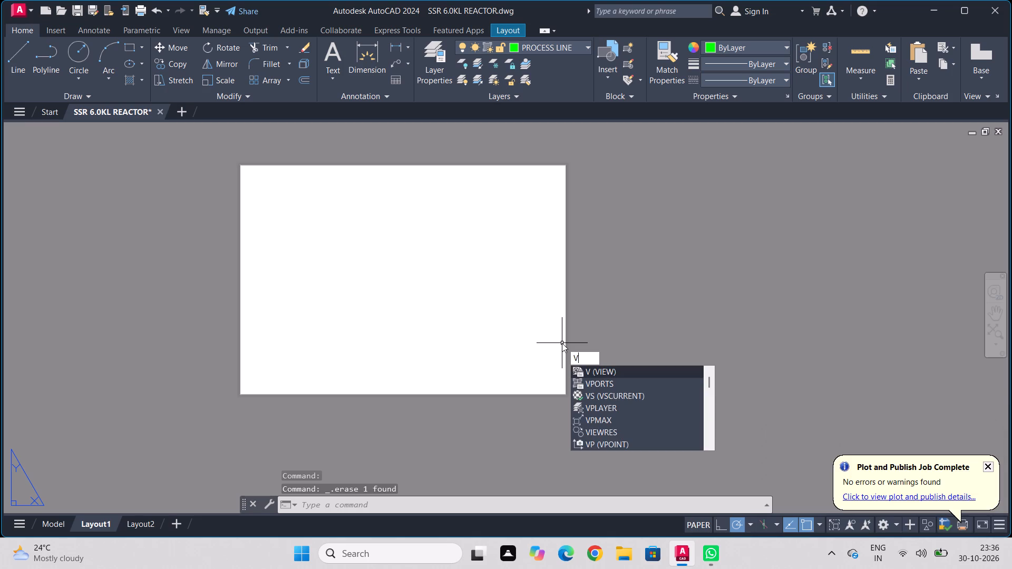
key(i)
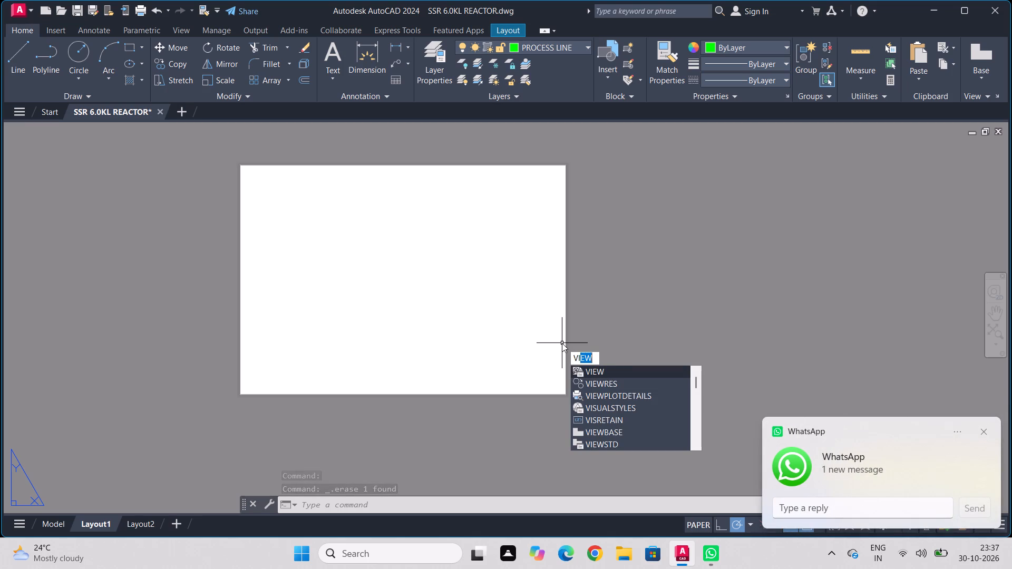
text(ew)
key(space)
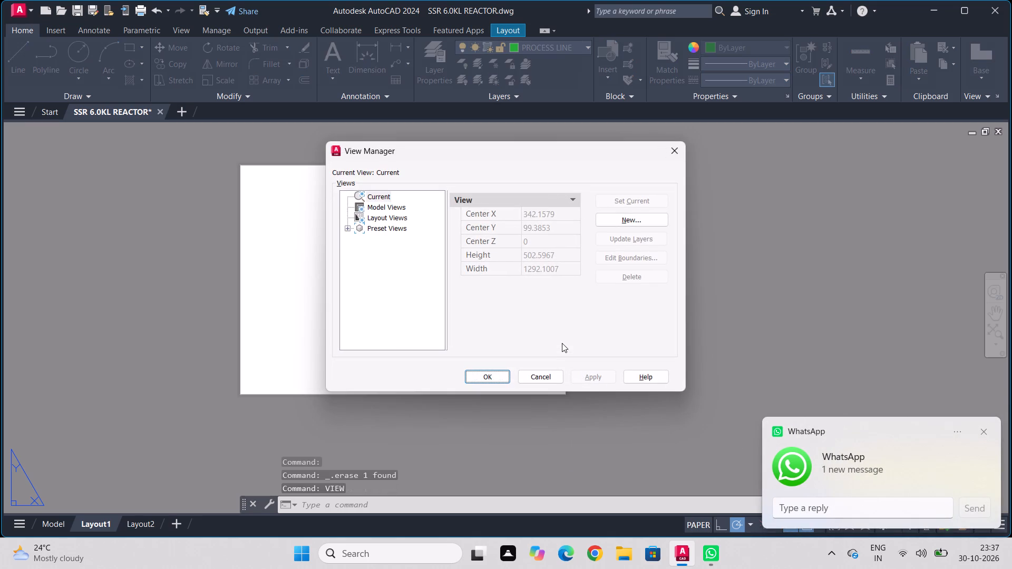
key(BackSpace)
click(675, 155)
Create a single viewport on Layout1 spanning the A3 sheet from its upper-left to its lower-right corner.
text(viewpp)
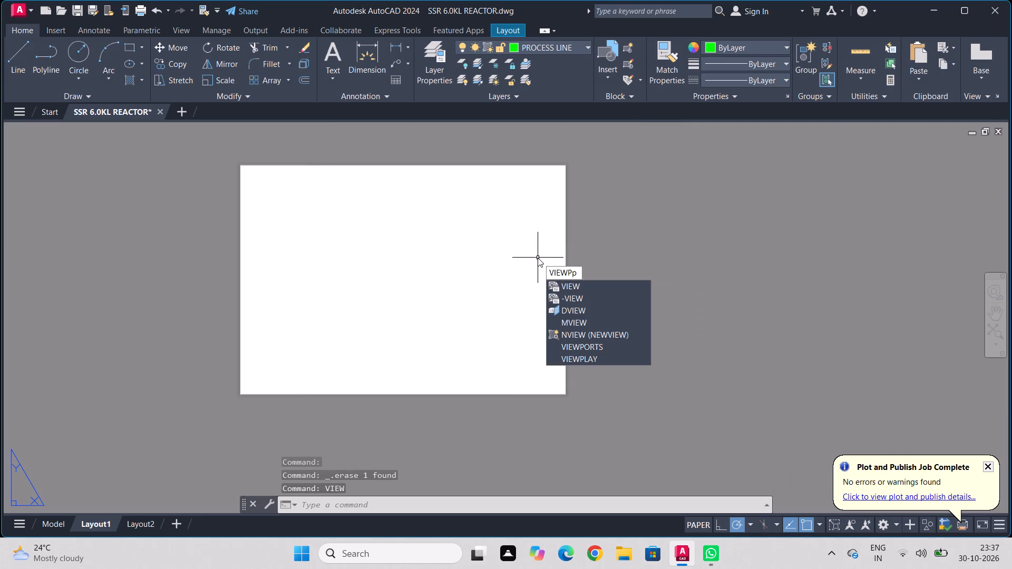
text(ore)
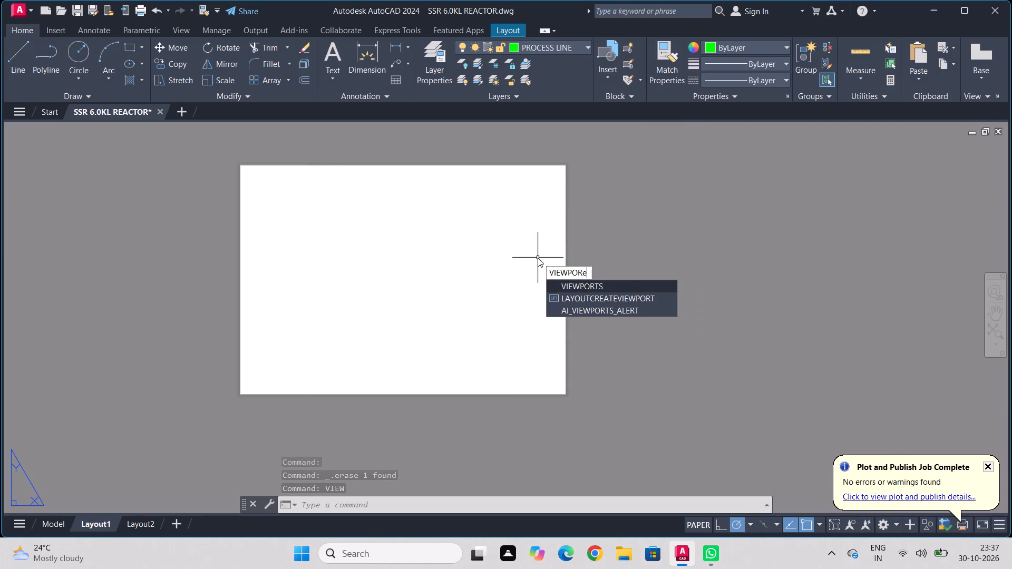
key(BackSpace)
key(t)
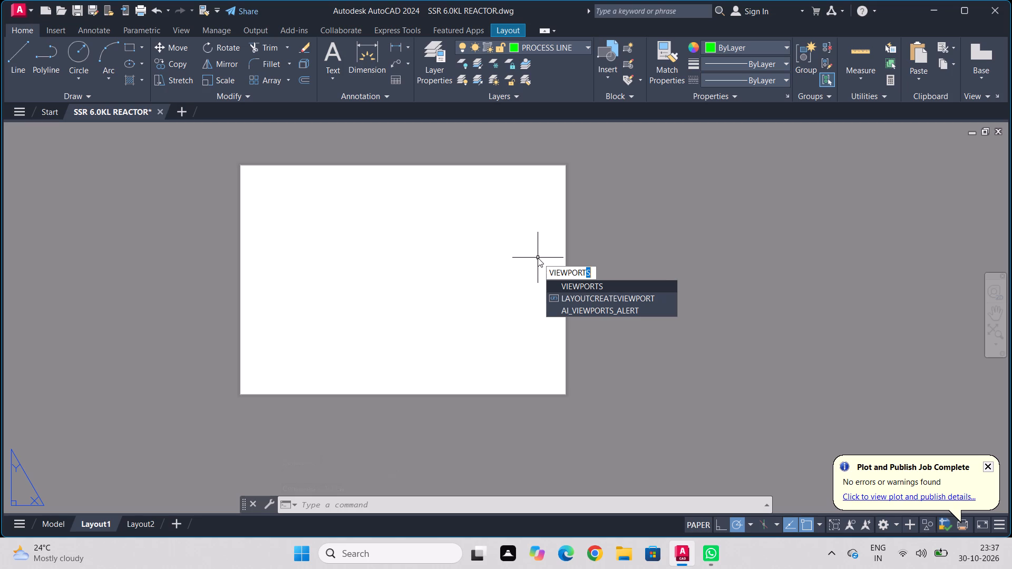
key(s)
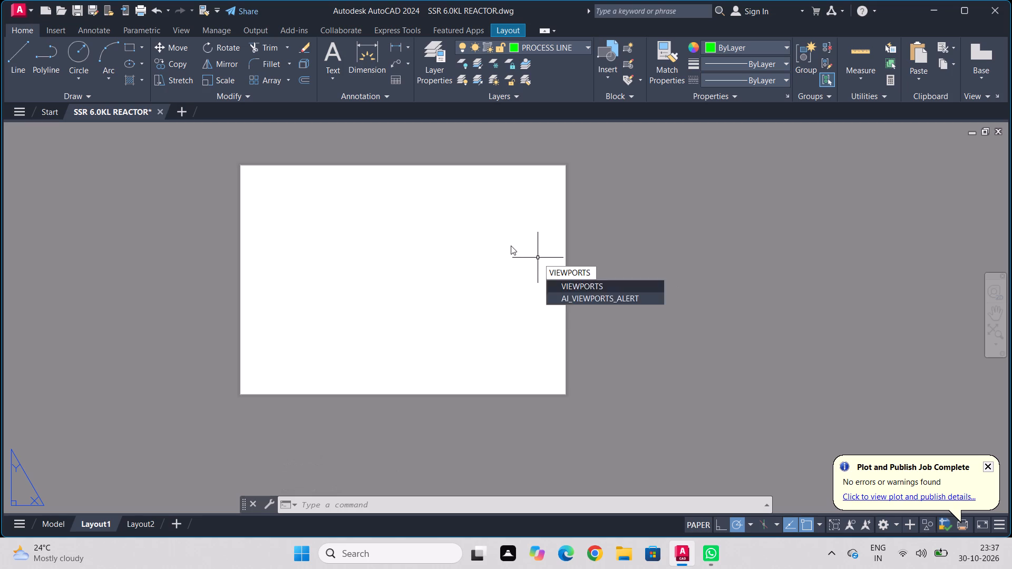
key(Return)
click(345, 211)
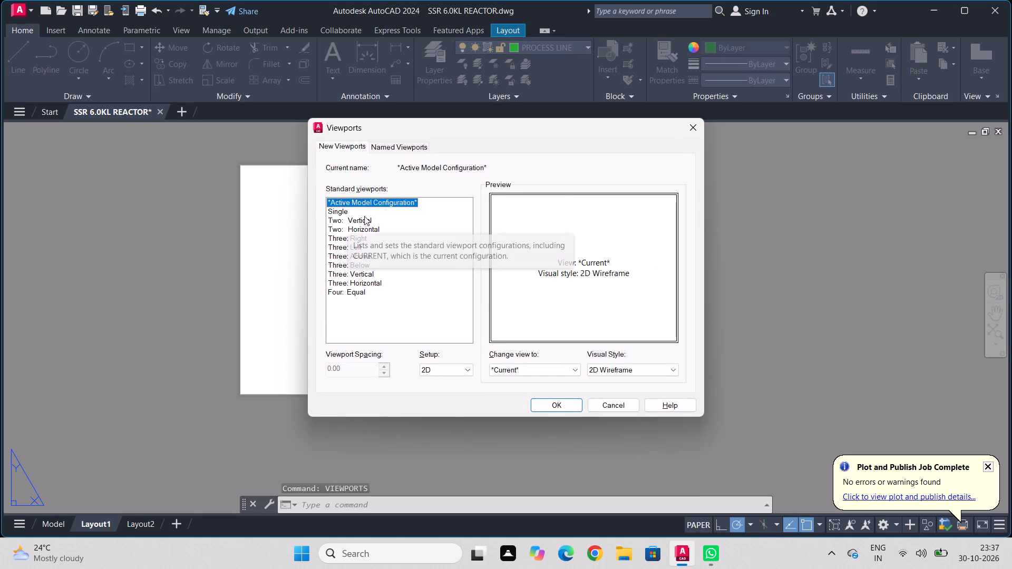
click(558, 408)
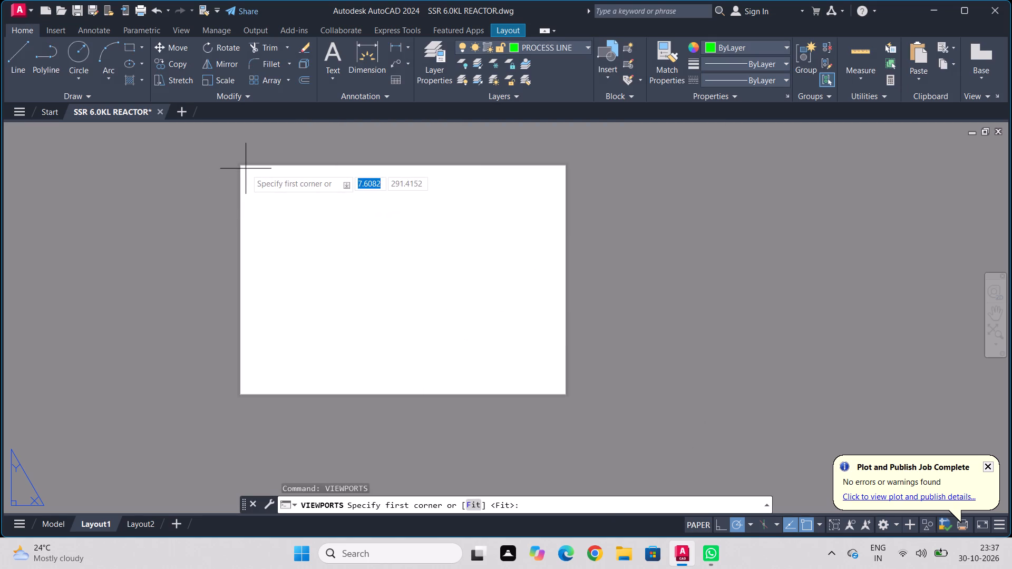
click(240, 164)
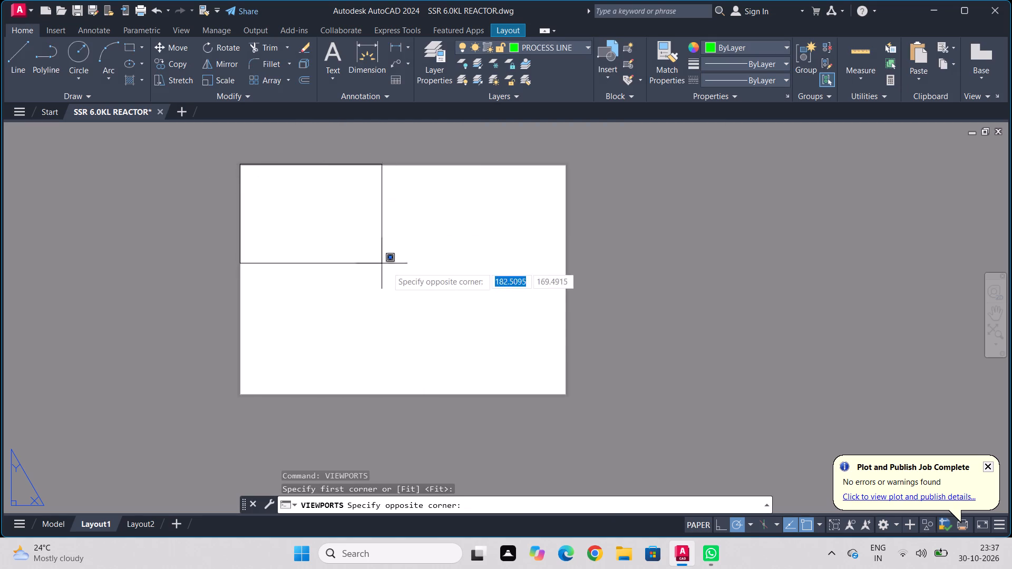
click(565, 395)
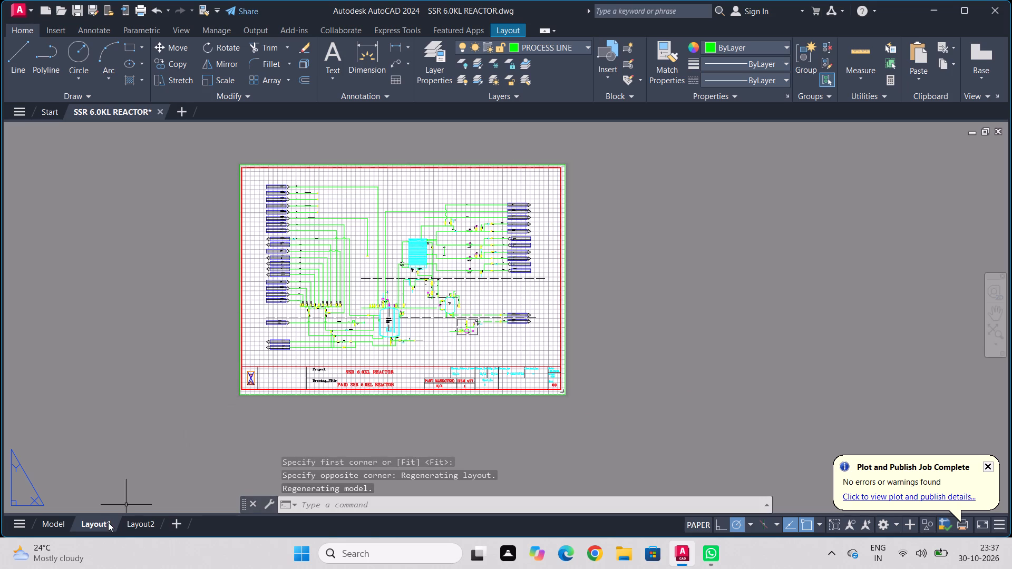
Plot Layout1 to PDF with monochrome.ctb, saving it in Documents under the default file name with spaces and a 5 appended.
right_click(108, 522)
click(191, 369)
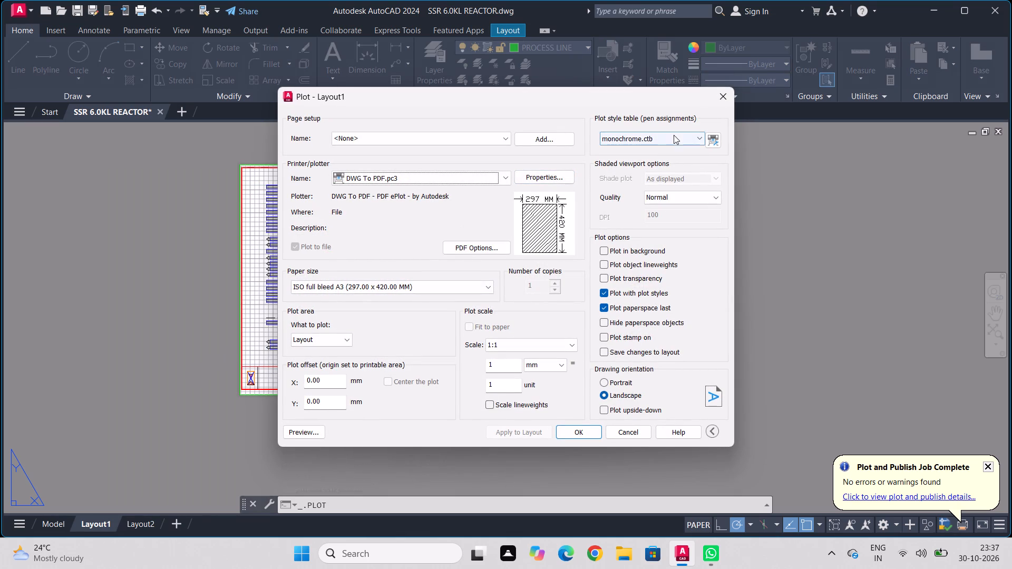
click(573, 432)
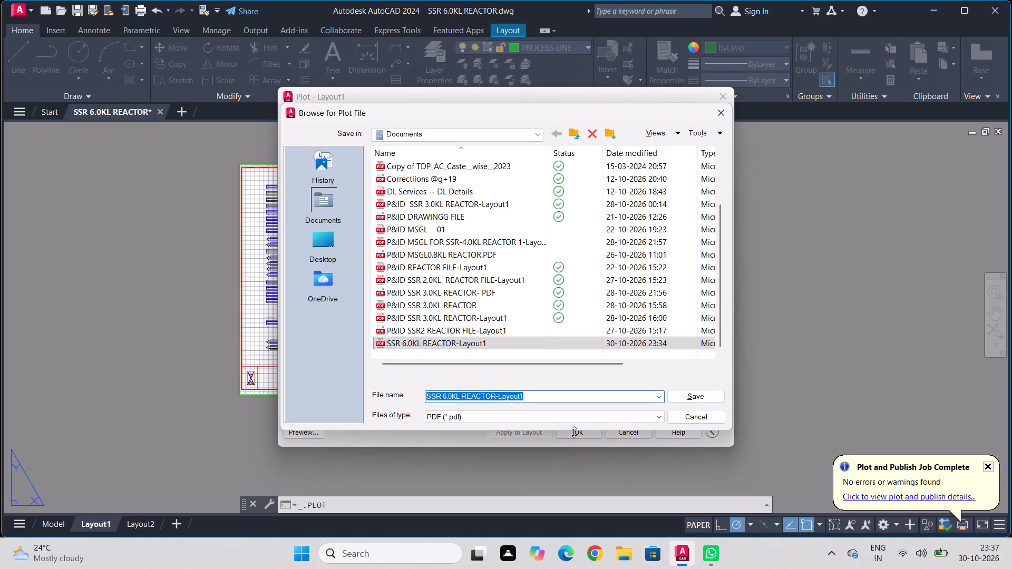
click(573, 397)
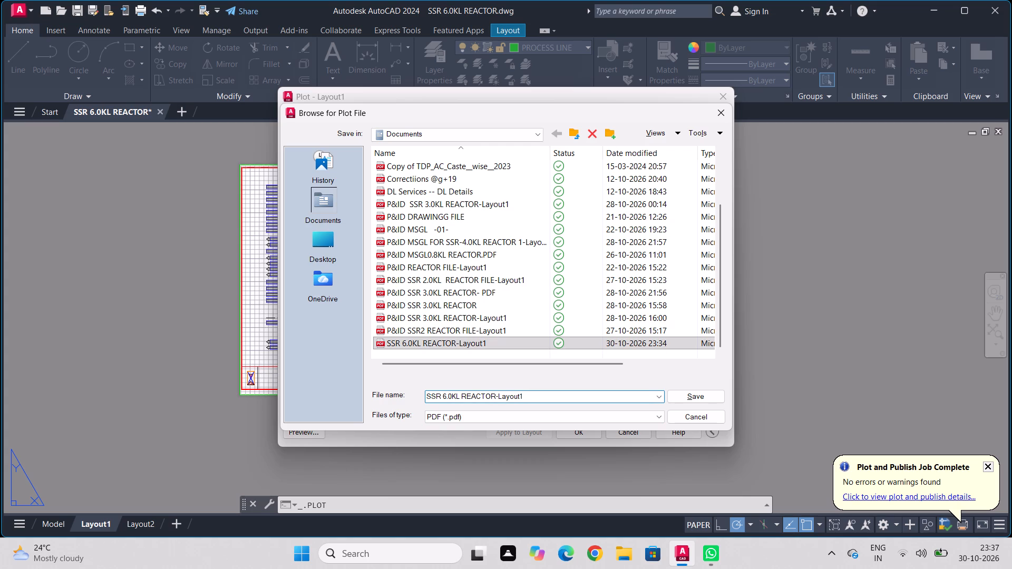
key(space)
key(space)
key(space)
key(space)
key(space)
key(5)
click(691, 391)
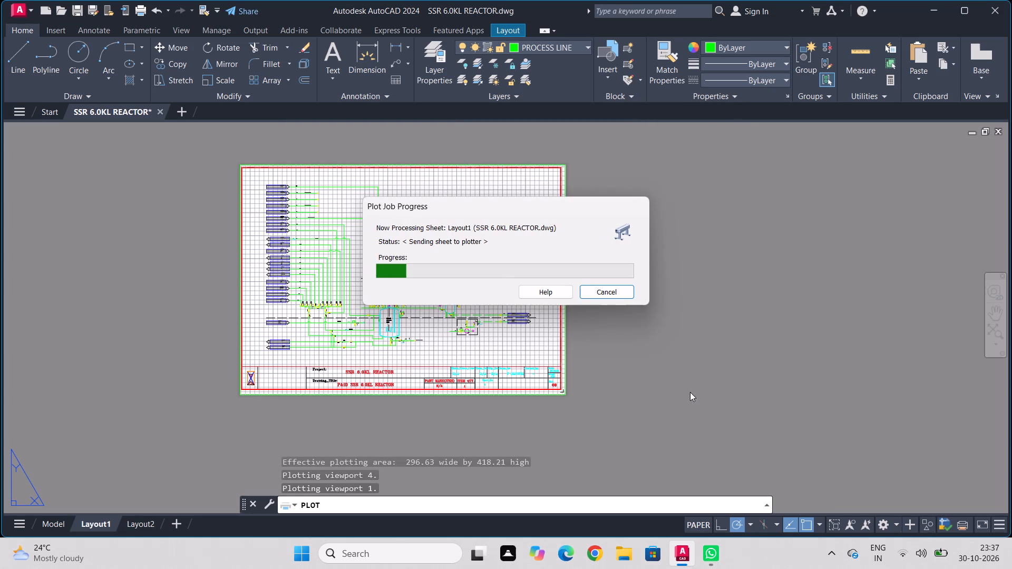
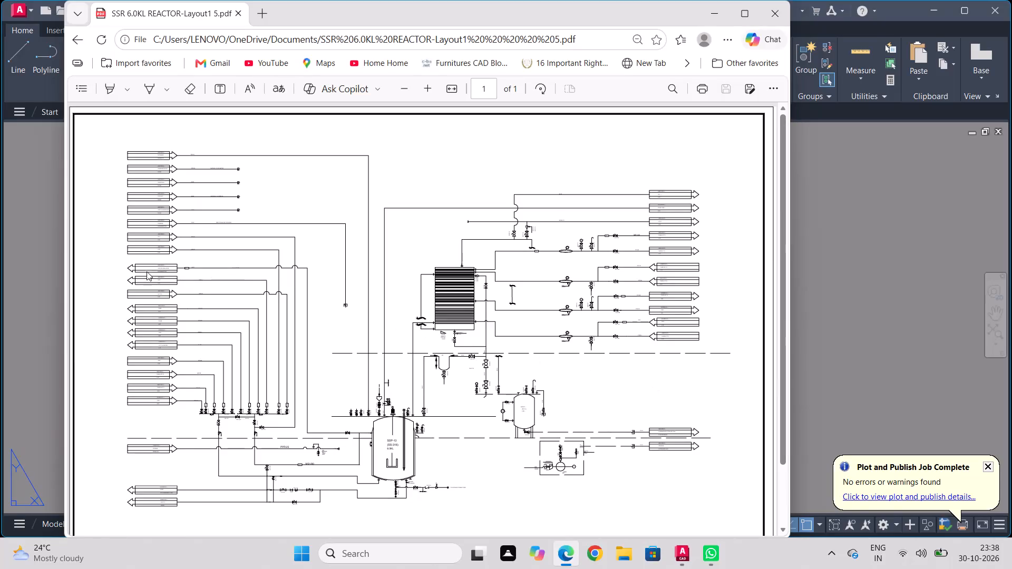
Examine the plotted Layout1 PDF for the legibility of the line-tag text and the overall sheet, and return to the drawing.
scroll(117, 271, up, 2)
triple_click(433, 91)
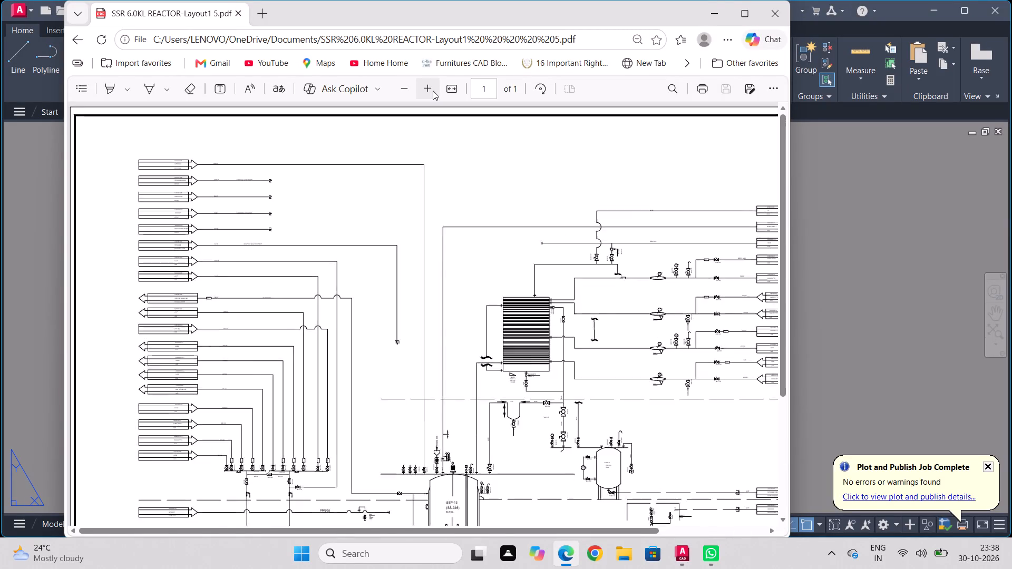
triple_click(433, 91)
double_click(433, 91)
triple_click(433, 91)
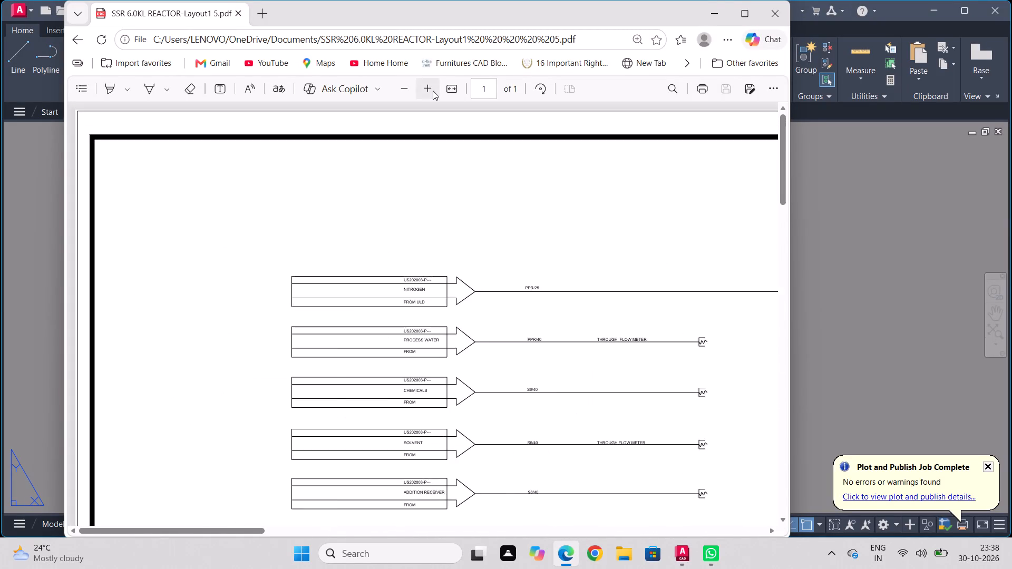
scroll(537, 353, up, 2)
scroll(494, 347, down, 1)
scroll(494, 347, up, 2)
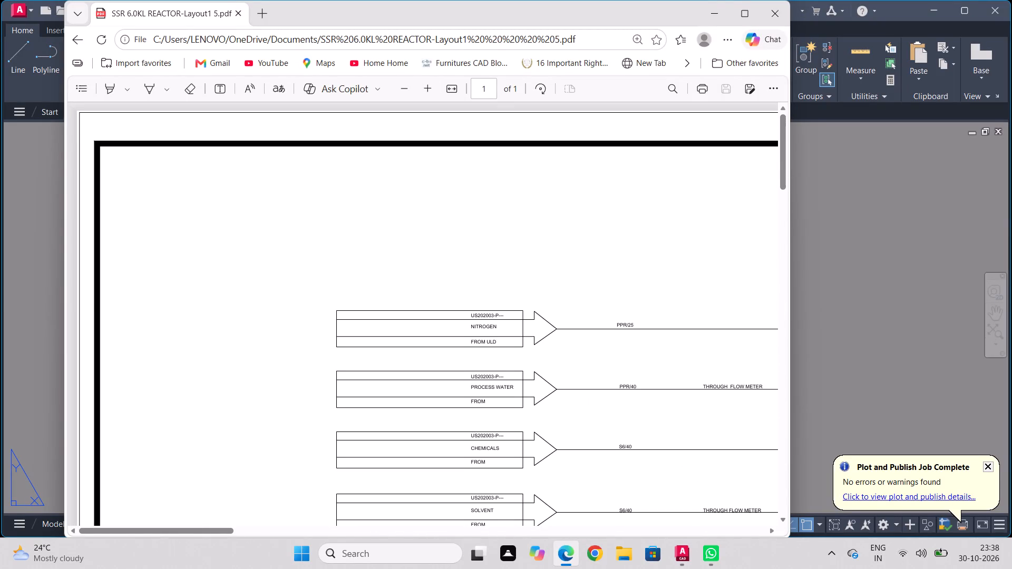
triple_click(407, 90)
triple_click(407, 90)
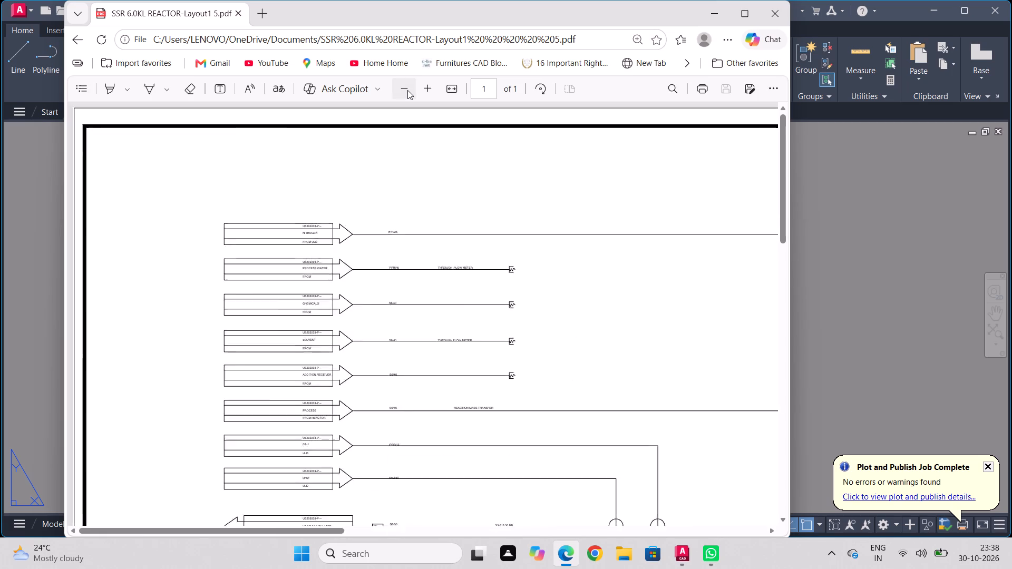
triple_click(407, 90)
triple_click(407, 90)
double_click(407, 90)
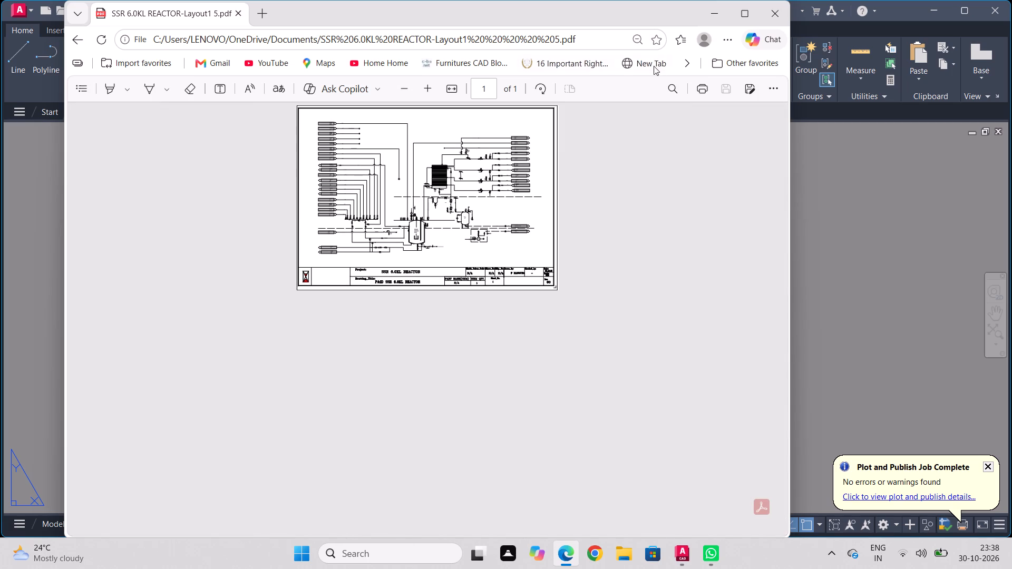
click(725, 16)
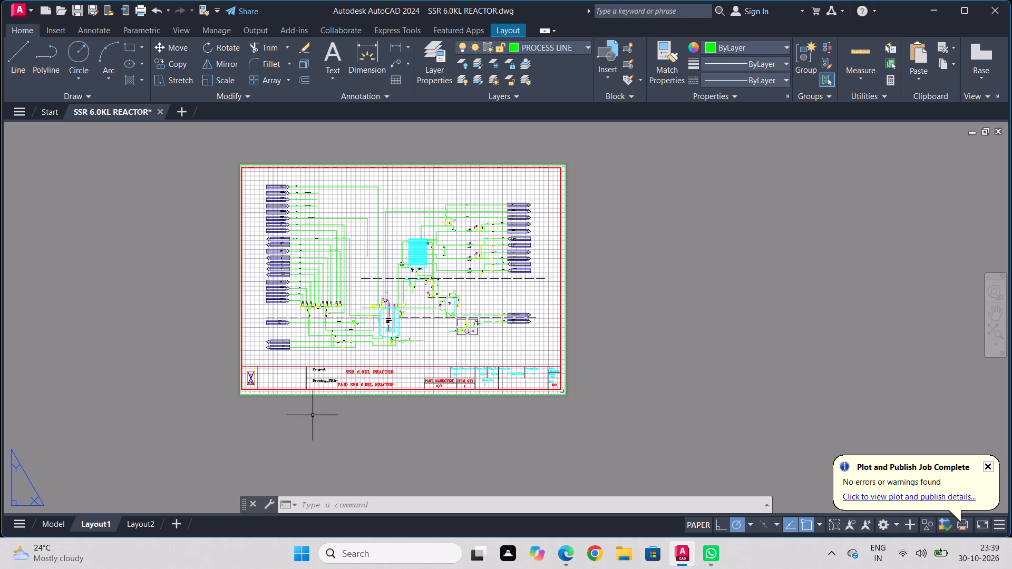
In model space, scale up the US202003-P--- text in the nitrogen line tag freehand from its insertion point.
click(54, 525)
scroll(207, 246, up, 4)
middle_drag(358, 179, 318, 406)
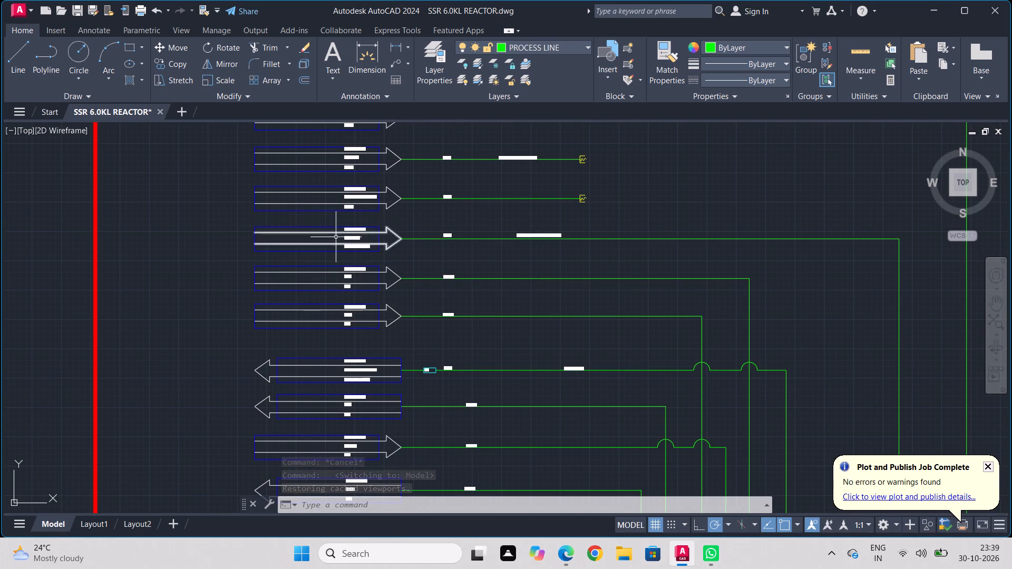
scroll(332, 133, up, 1)
middle_drag(332, 133, 345, 284)
scroll(392, 176, up, 1)
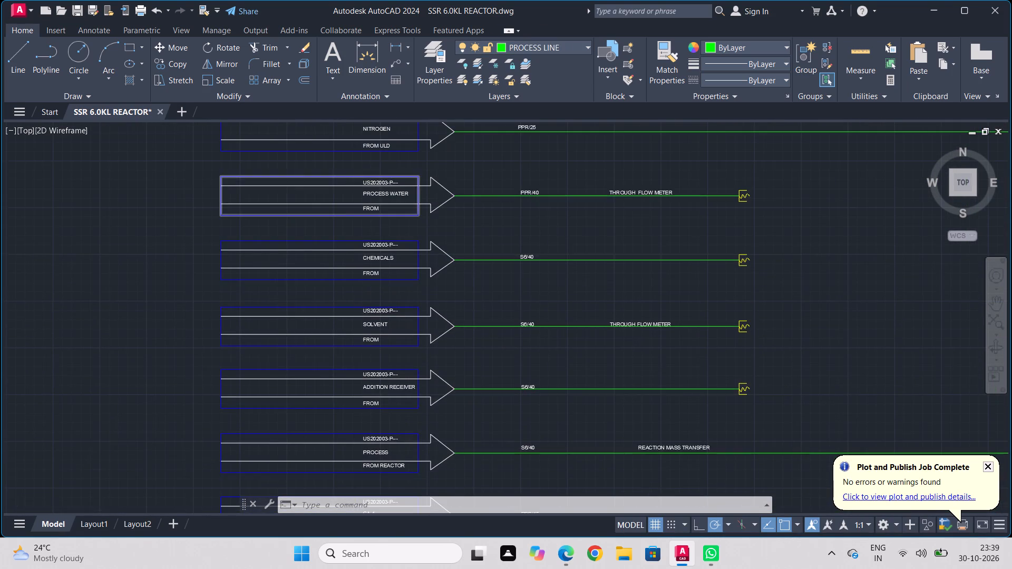
middle_drag(392, 176, 387, 332)
scroll(362, 235, up, 2)
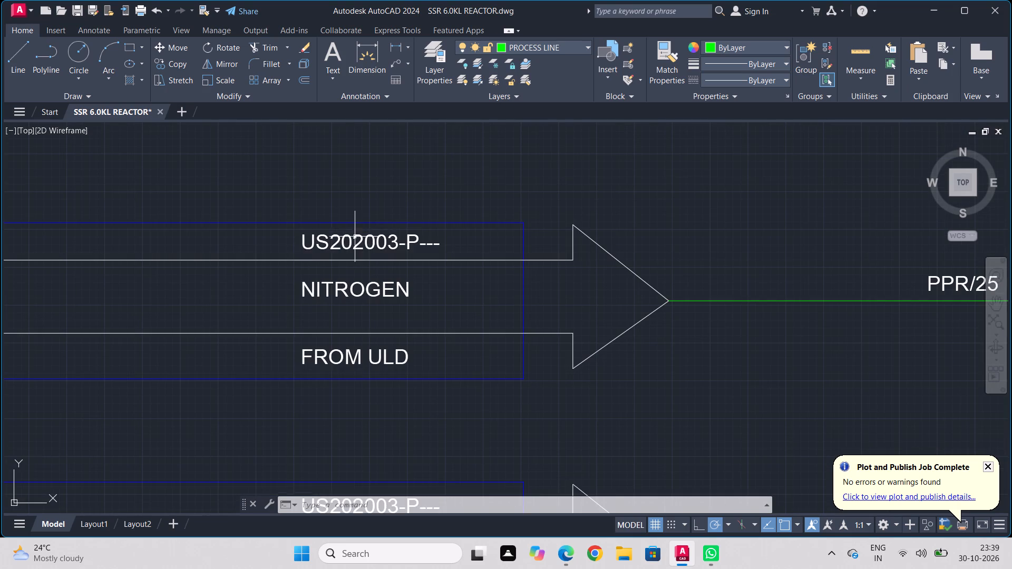
click(355, 237)
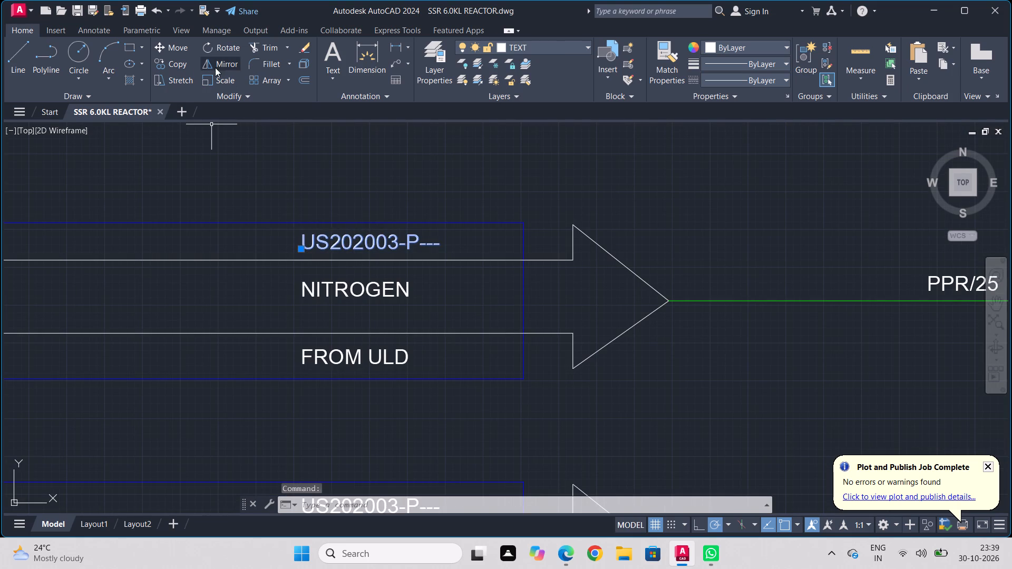
click(218, 82)
click(301, 246)
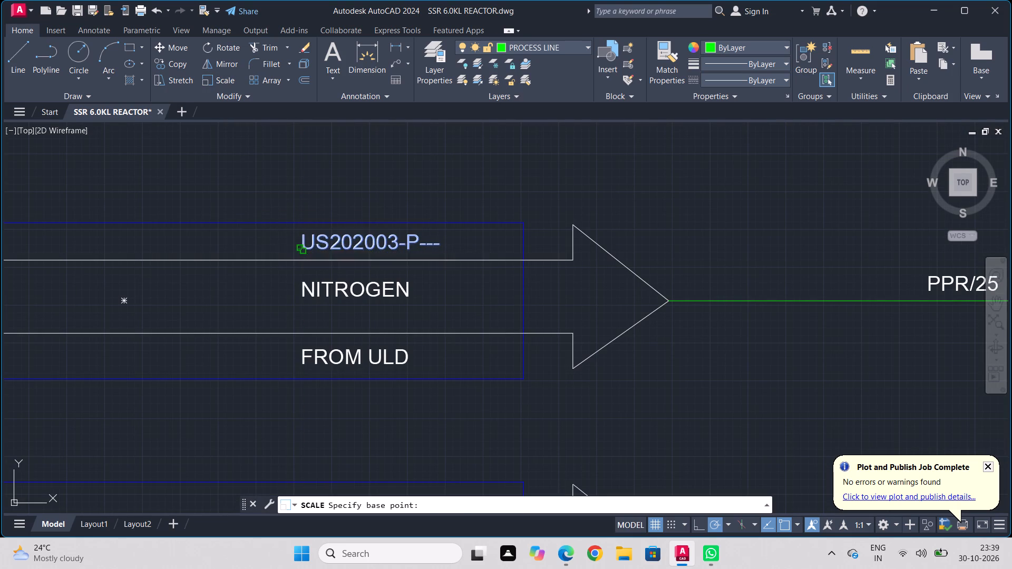
click(194, 247)
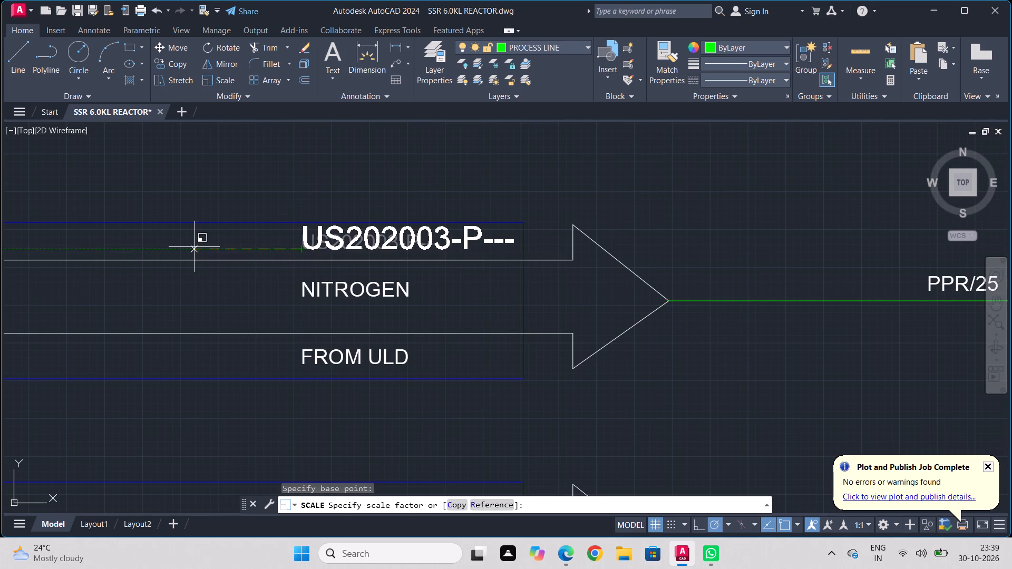
Select the enlarged US202003-P--- text in the nitrogen line tag.
click(329, 236)
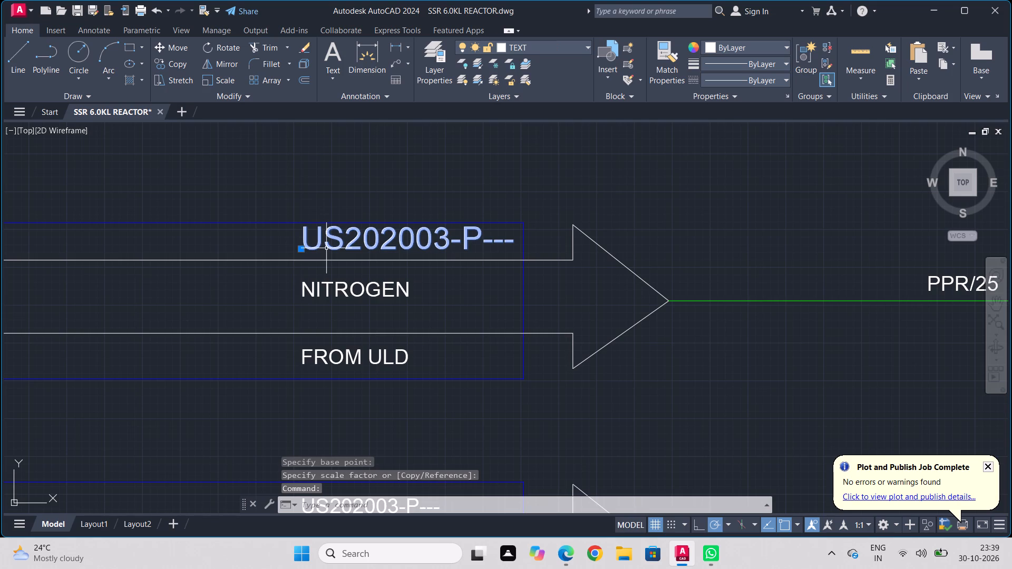
key(plus)
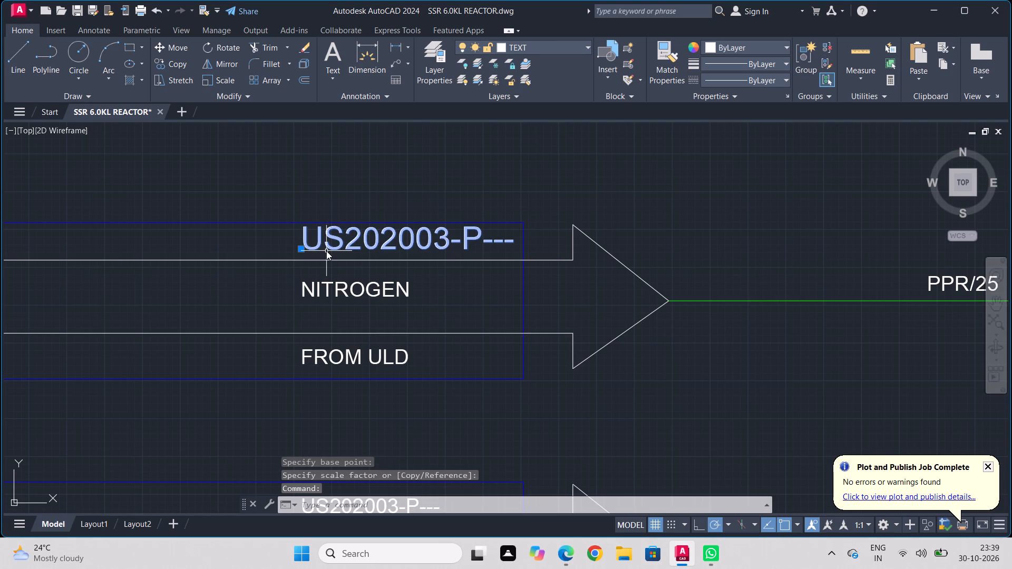
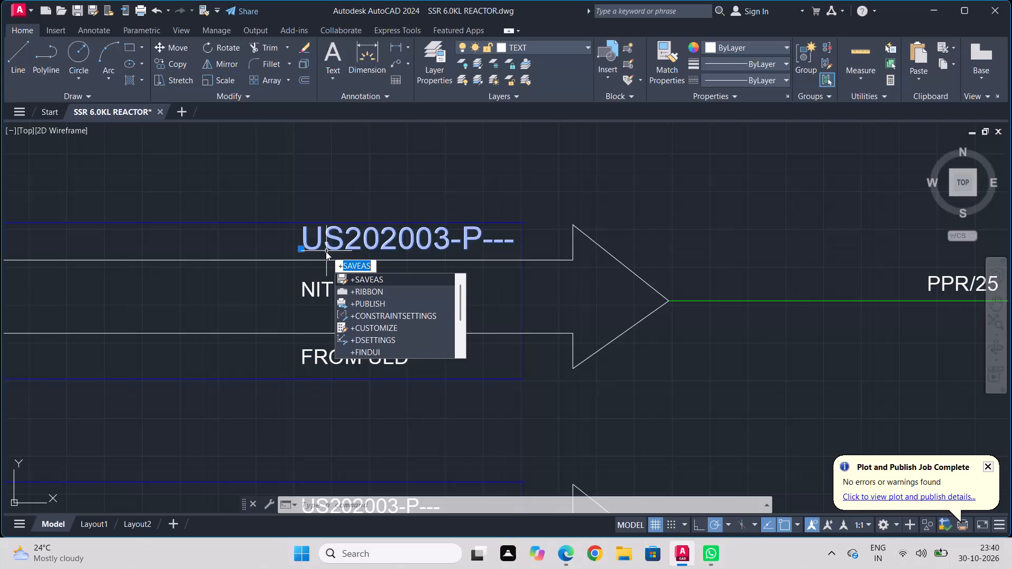
Scale up the NITROGEN and FROM ULD texts in the nitrogen line tag about 1.5 times, each from its own insertion point.
key(Escape)
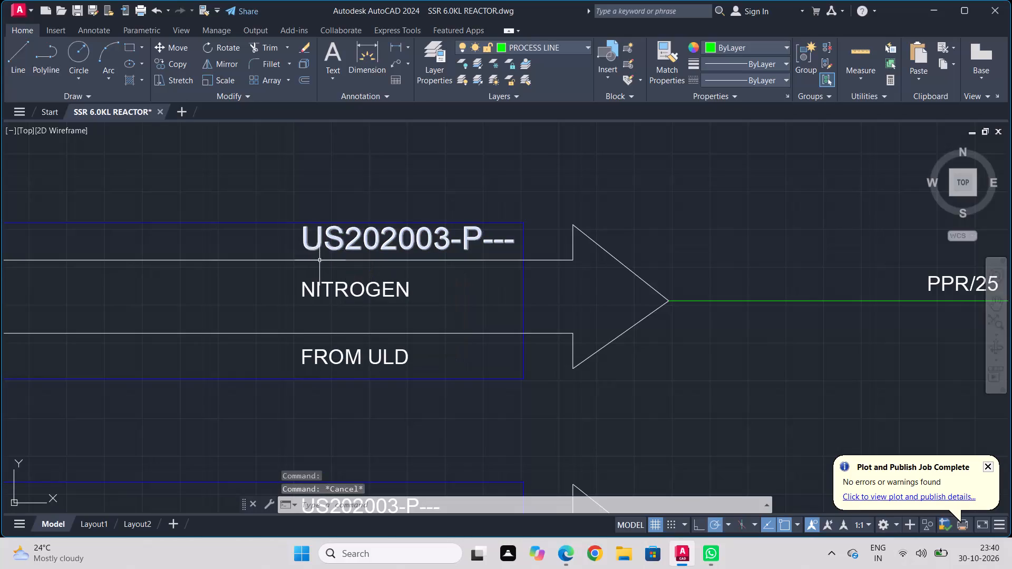
click(325, 293)
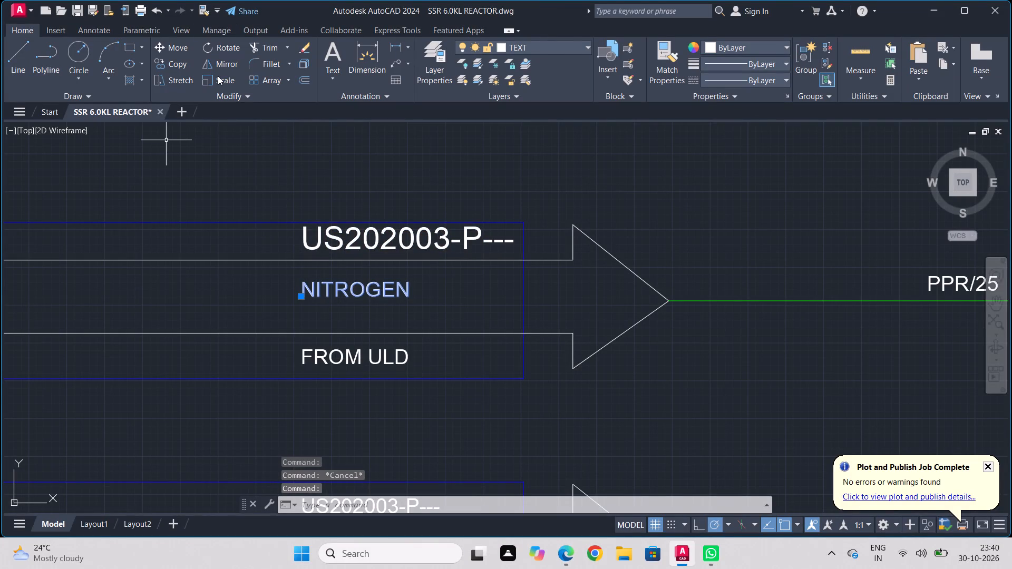
click(218, 76)
click(302, 291)
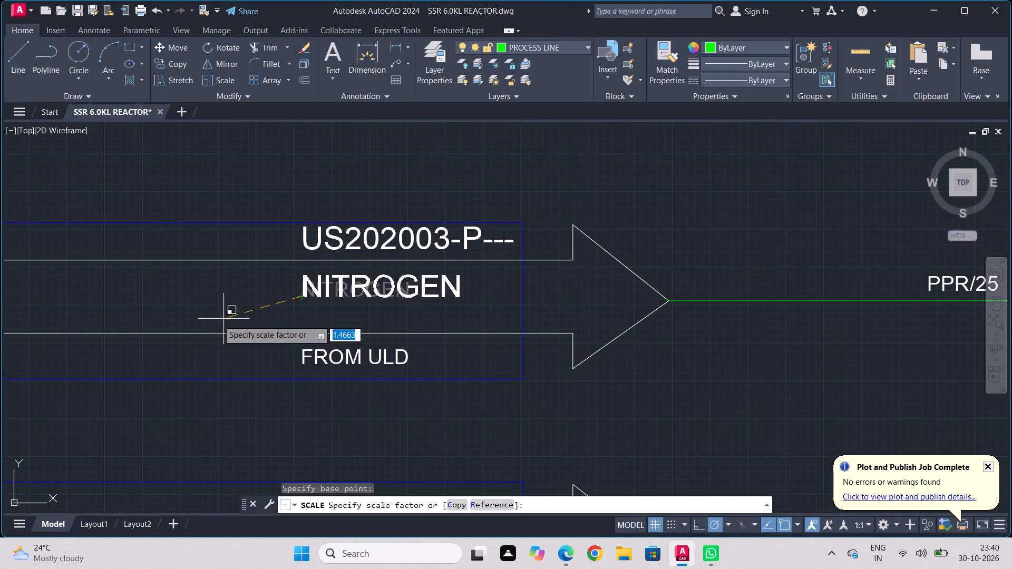
click(220, 321)
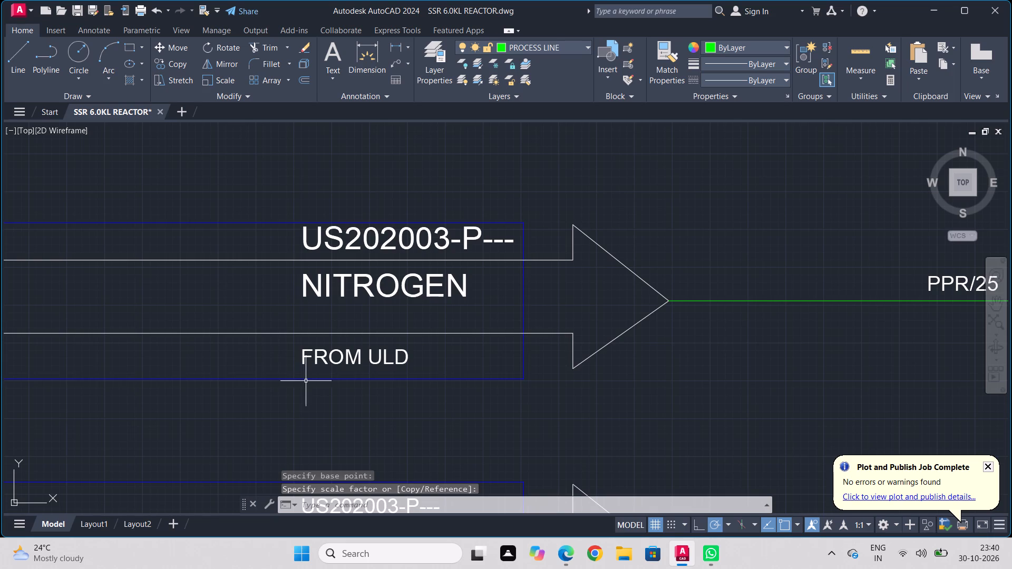
click(317, 362)
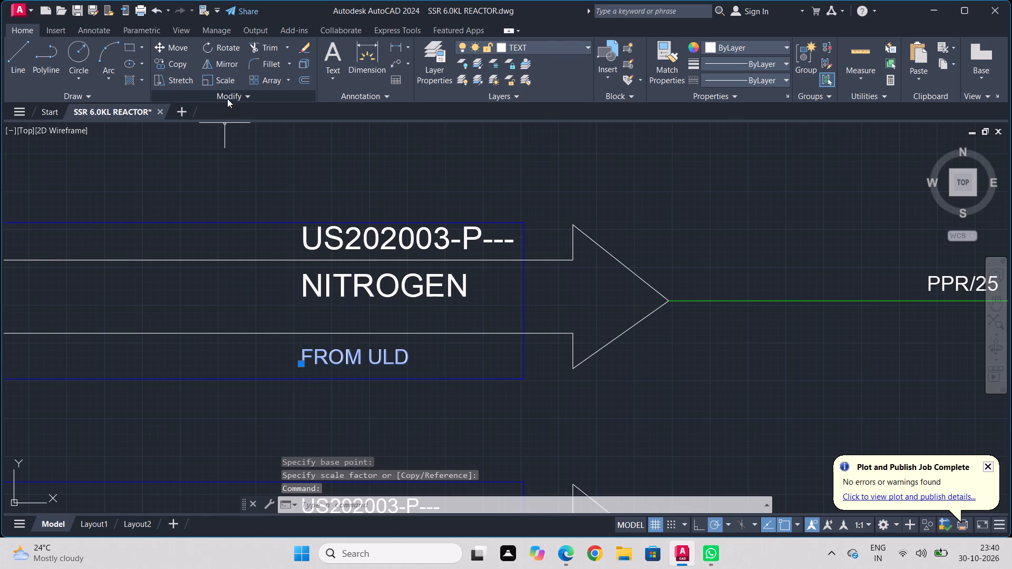
click(226, 80)
click(297, 362)
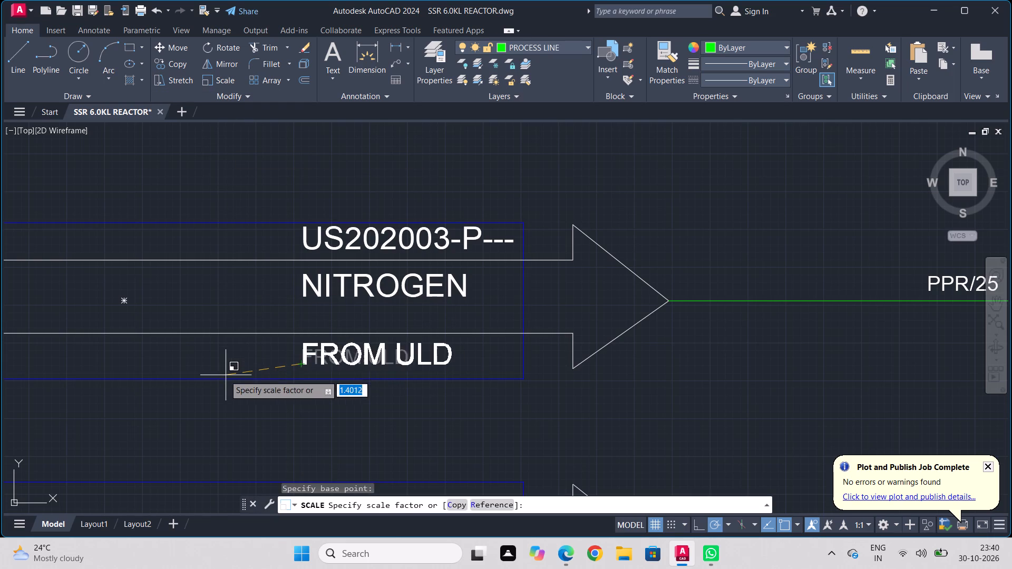
click(215, 377)
Scale up the US202003-P--- text in the process water line tag by about 1.42 from its insertion point.
scroll(406, 423, down, 2)
middle_drag(406, 423, 396, 403)
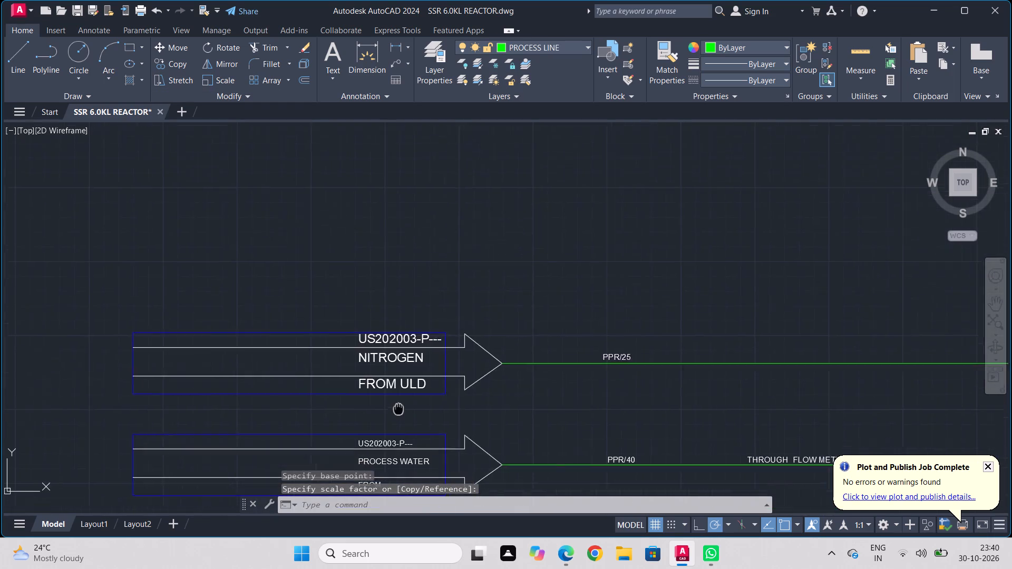
middle_drag(396, 403, 430, 195)
click(406, 227)
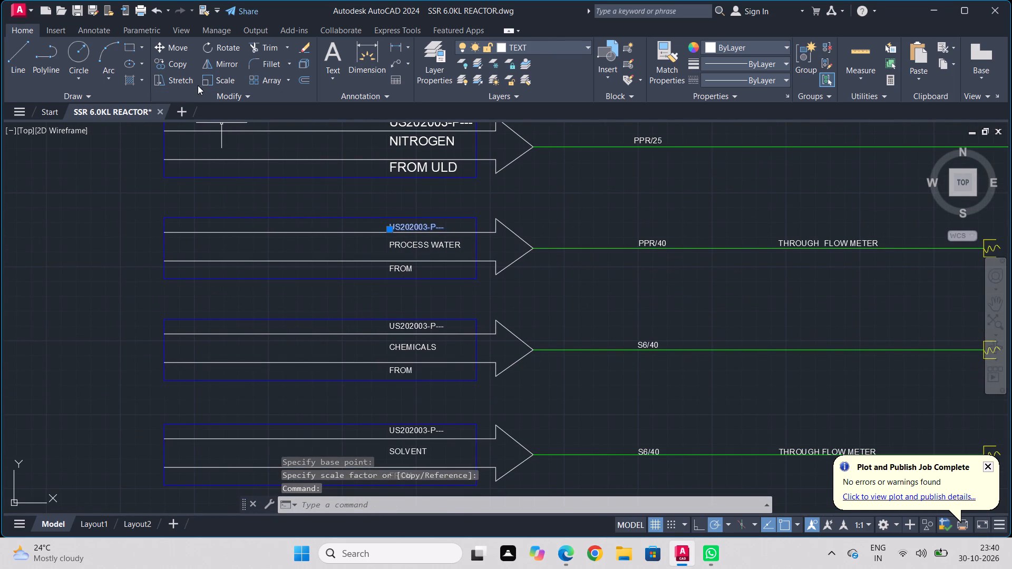
click(214, 80)
scroll(340, 180, up, 3)
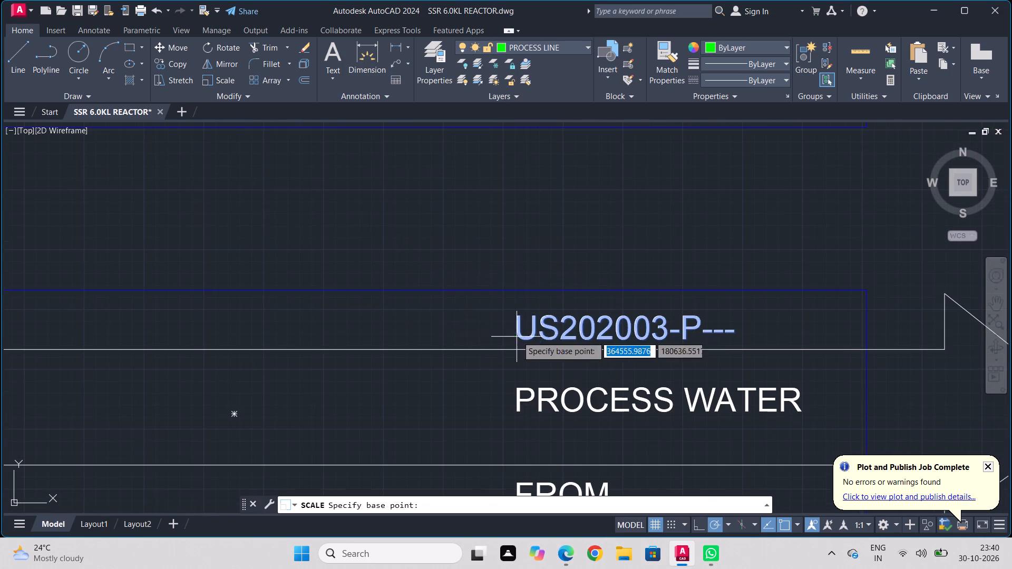
click(517, 341)
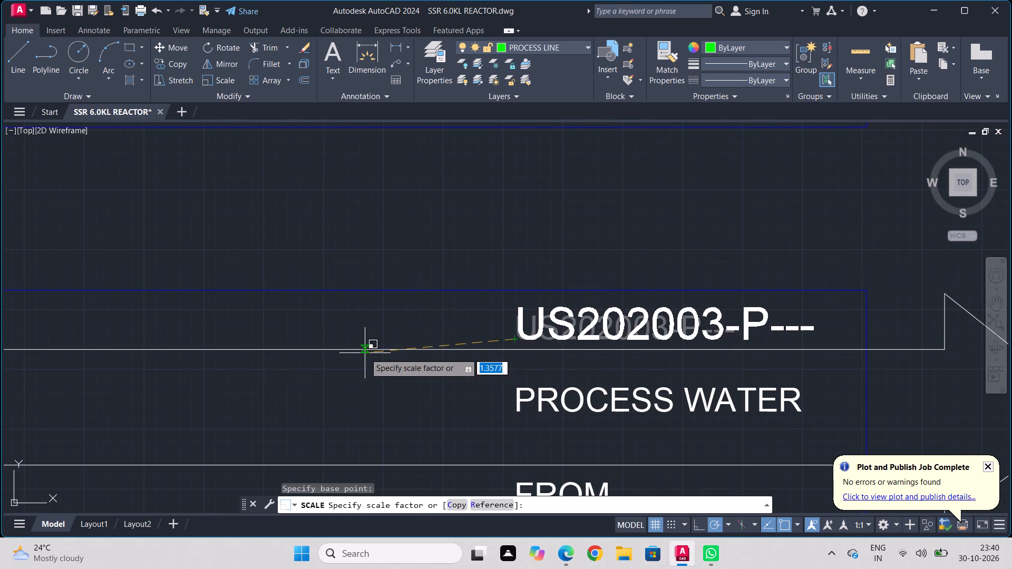
scroll(365, 353, down, 3)
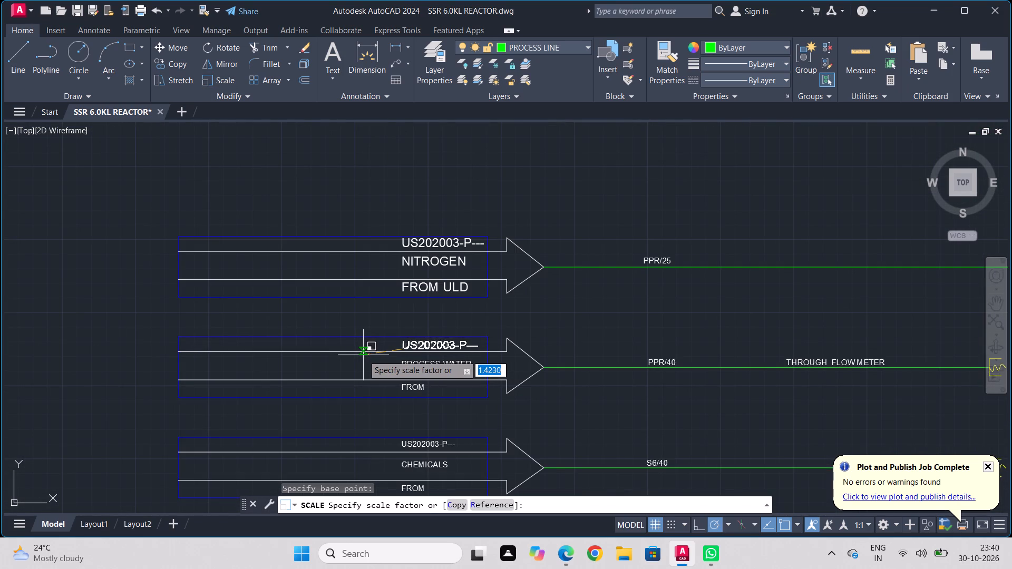
click(363, 355)
Scale up the PROCESS WATER and FROM texts together, freehand, using the insertion point of PROCESS WATER as base.
click(426, 366)
click(416, 389)
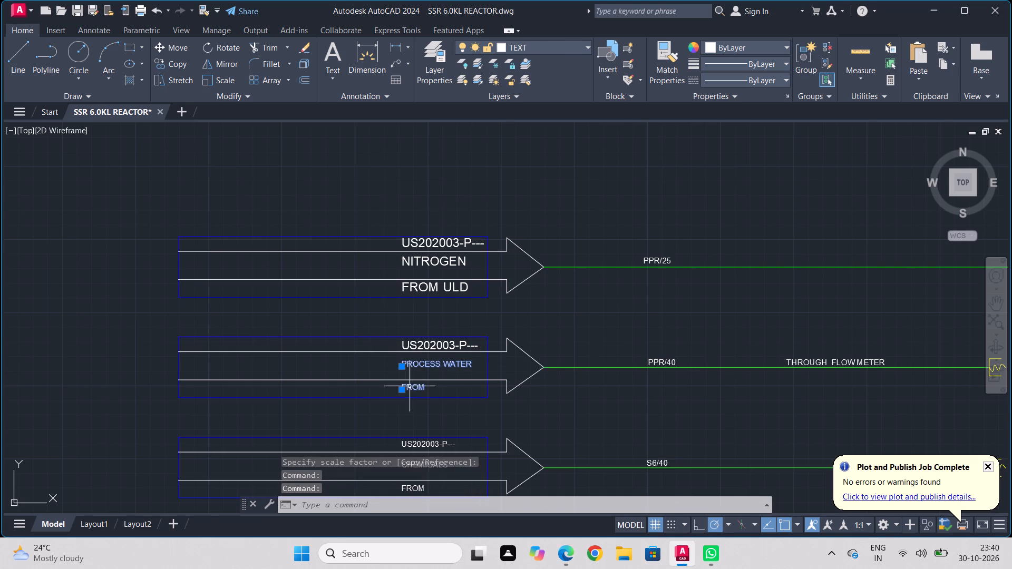
click(221, 80)
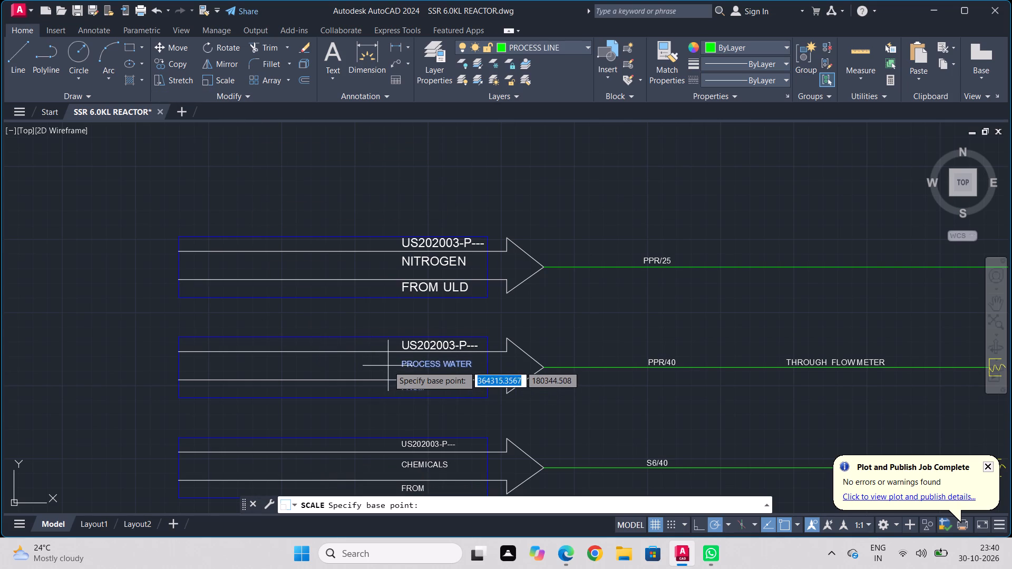
click(397, 367)
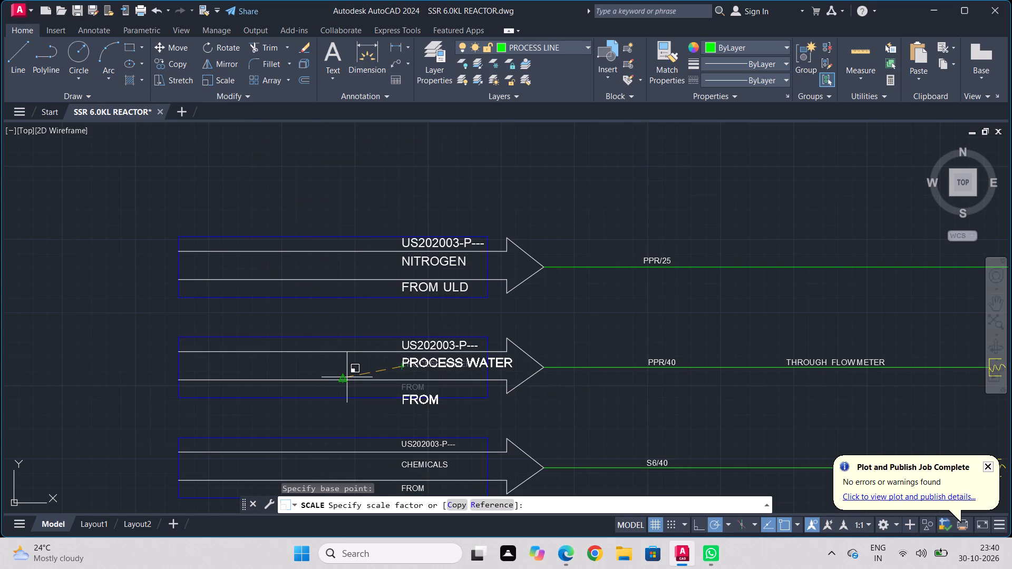
click(347, 377)
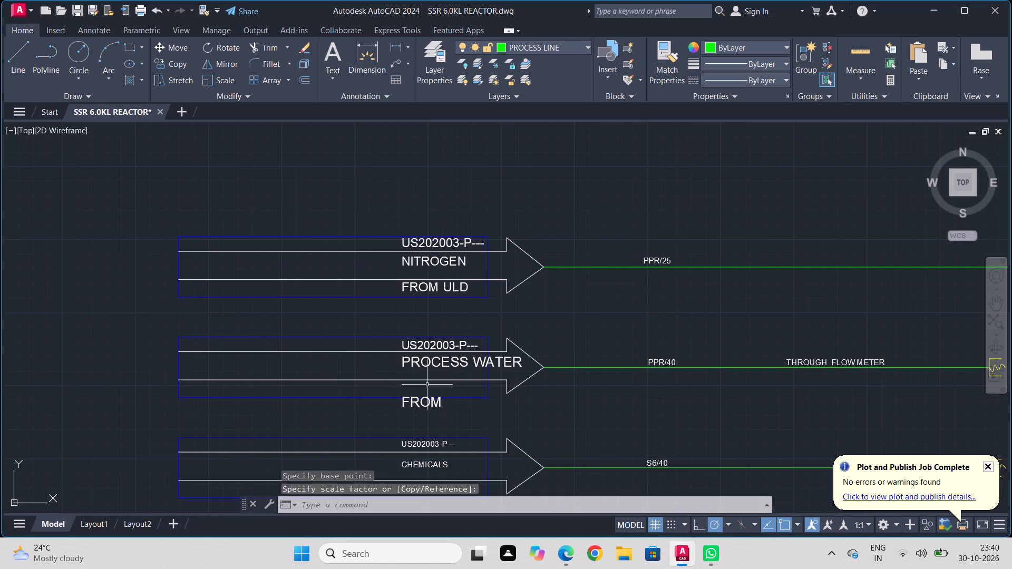
Move the enlarged PROCESS WATER text horizontally left about 670 units to fit inside its tag box.
click(433, 364)
click(172, 53)
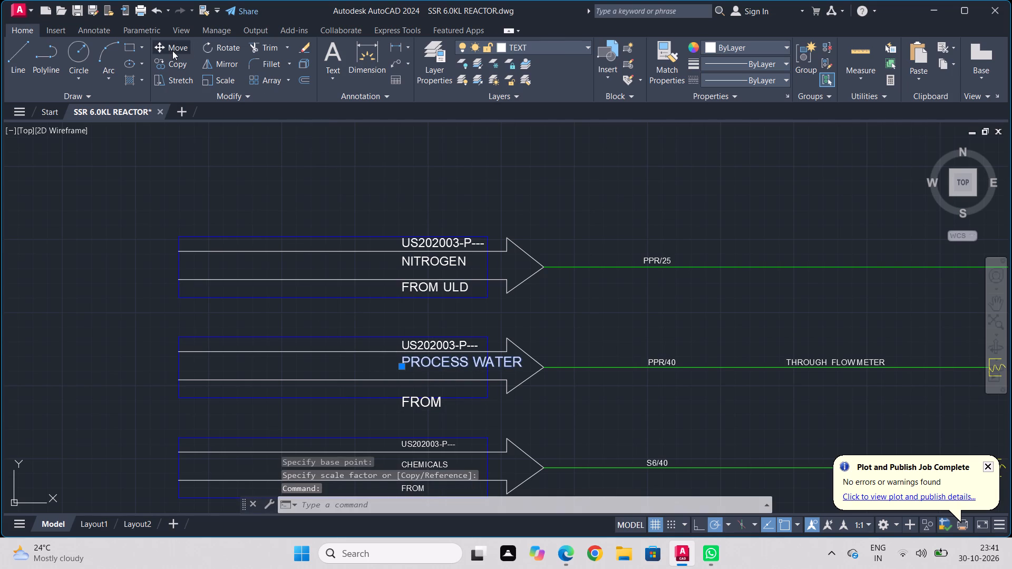
click(398, 363)
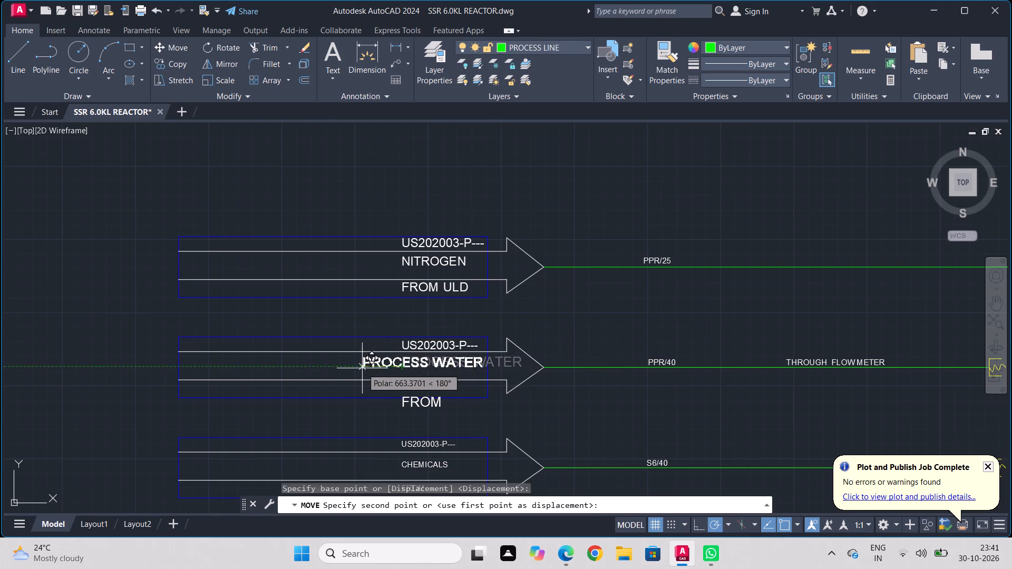
click(361, 369)
Move the enlarged FROM text up into the lower band of the process water tag box, beneath PROCESS WATER.
click(407, 403)
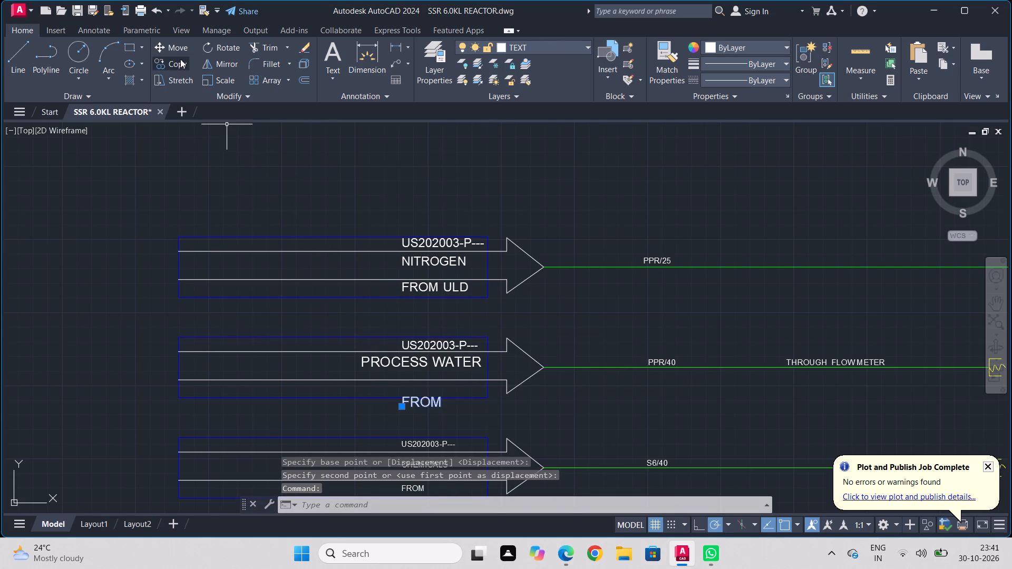
click(173, 39)
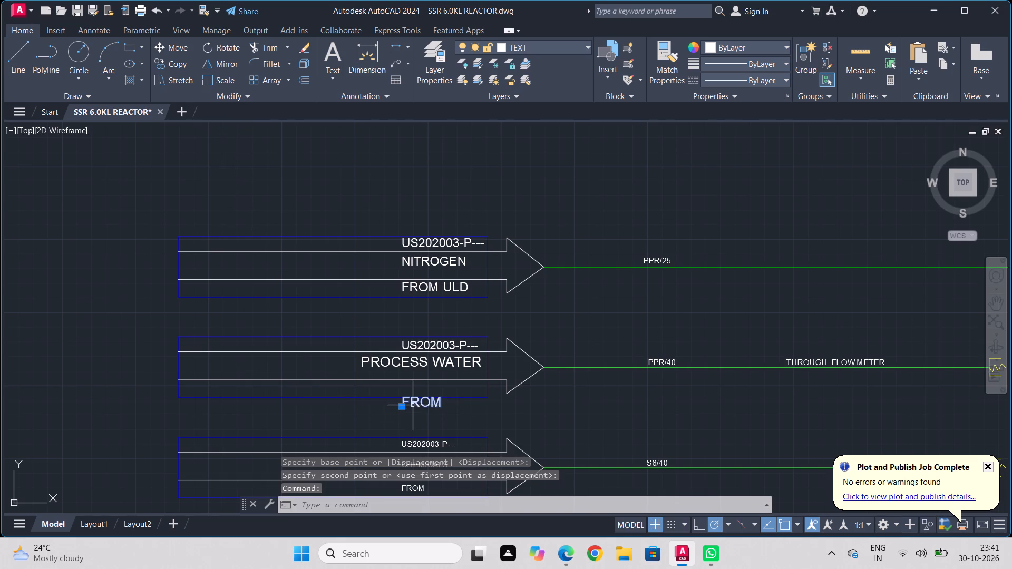
click(413, 405)
click(168, 42)
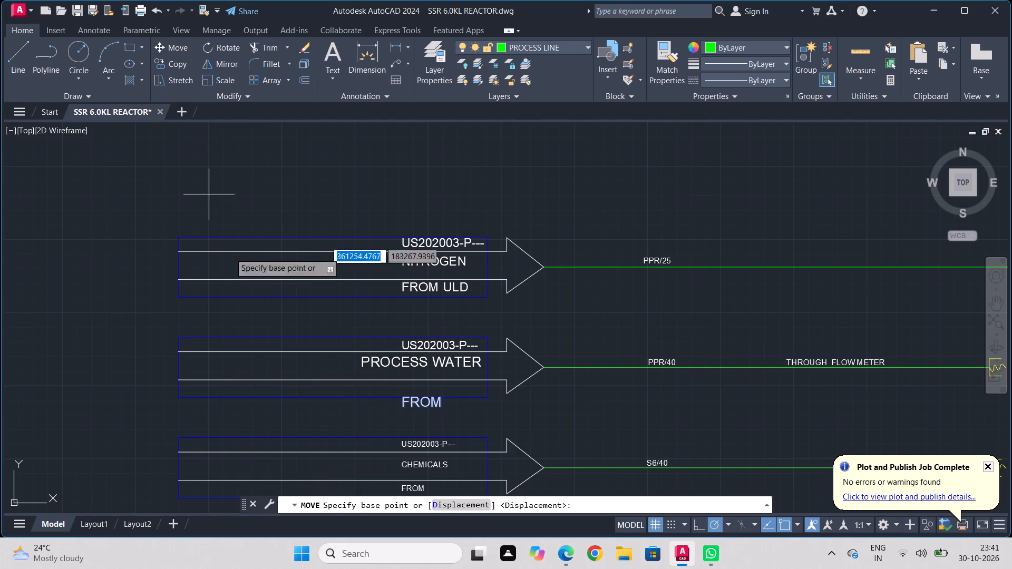
click(404, 408)
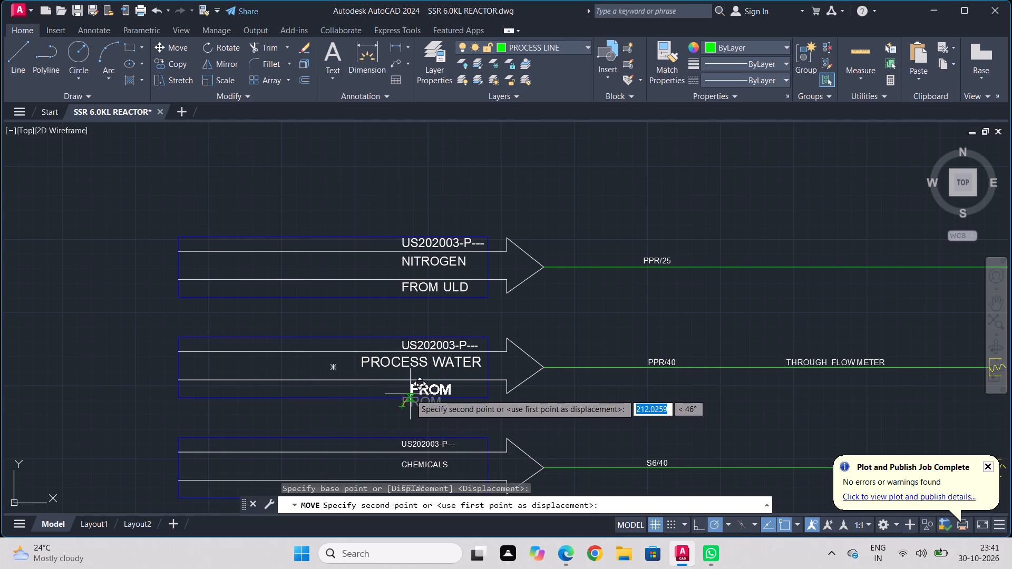
click(410, 394)
scroll(430, 388, up, 4)
click(418, 403)
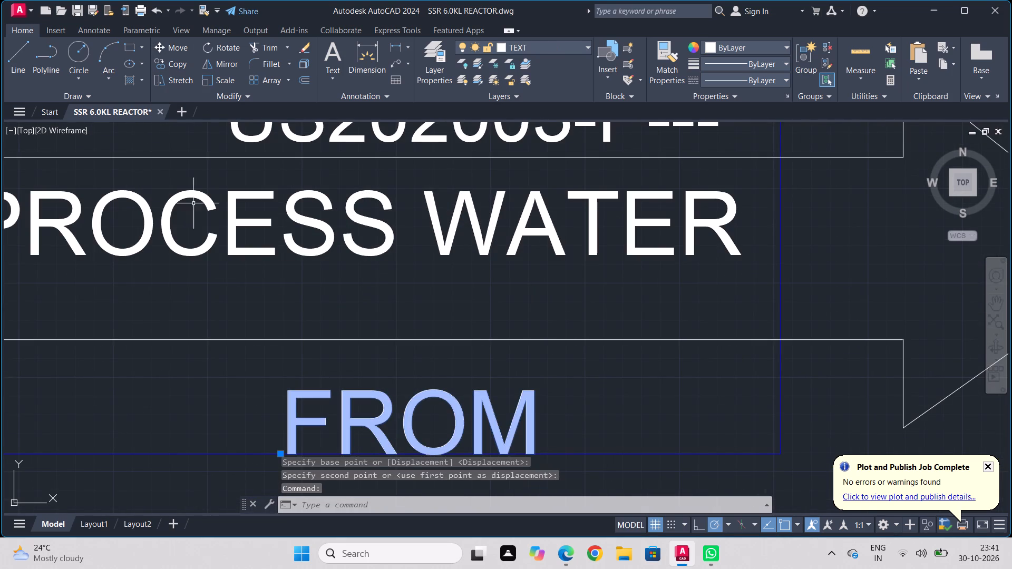
click(174, 47)
click(309, 398)
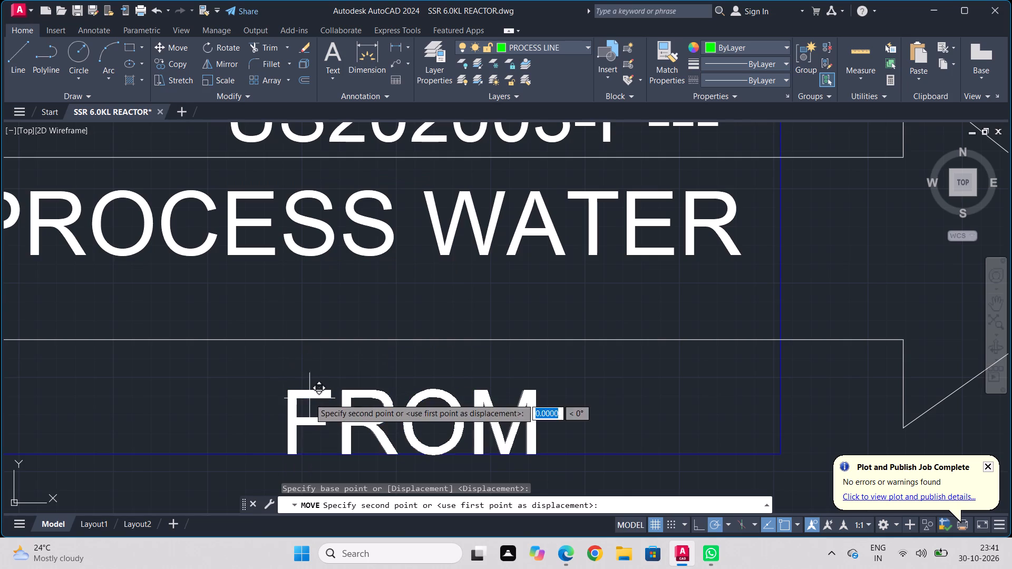
click(318, 377)
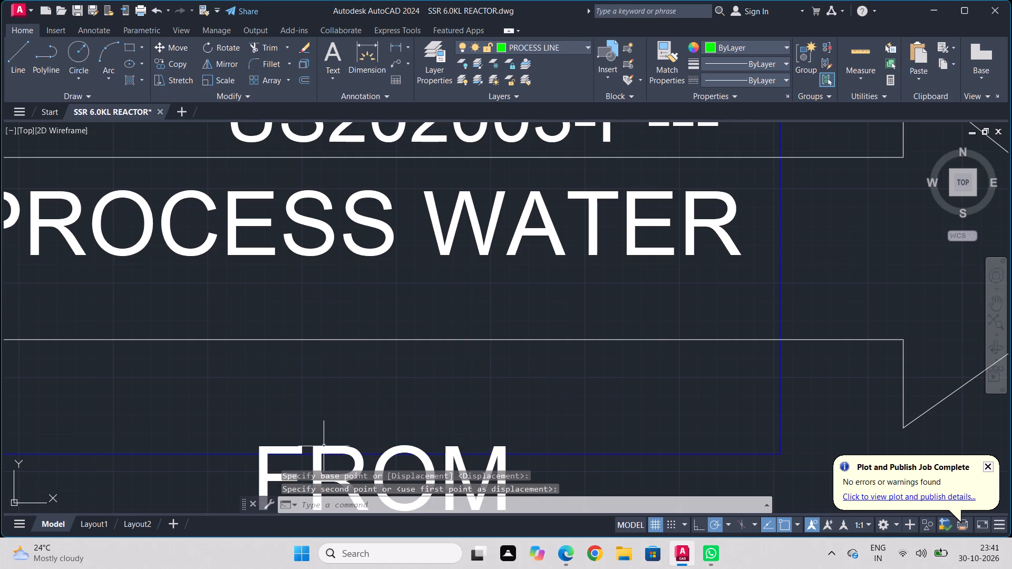
click(323, 453)
click(179, 46)
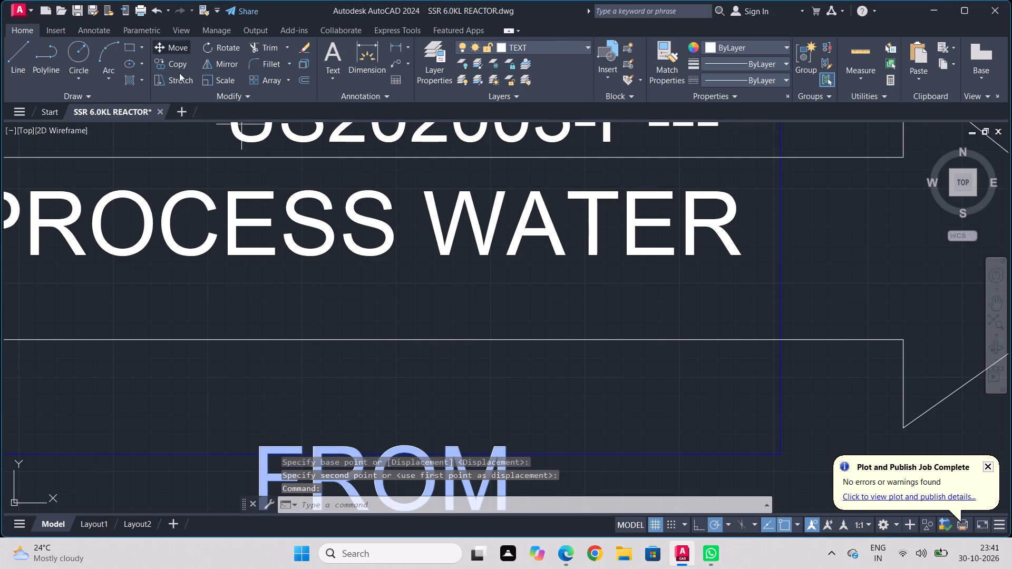
click(278, 457)
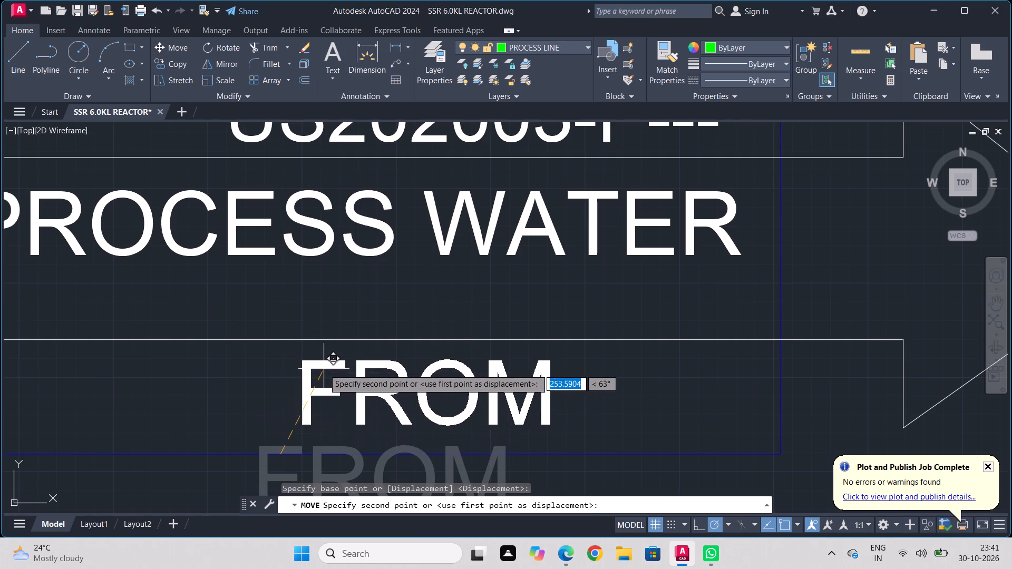
click(324, 369)
Scale up the US202003-P--- text in the chemicals line tag by about 1.42 from its insertion point.
scroll(367, 403, down, 2)
middle_drag(413, 424, 419, 288)
scroll(419, 288, down, 1)
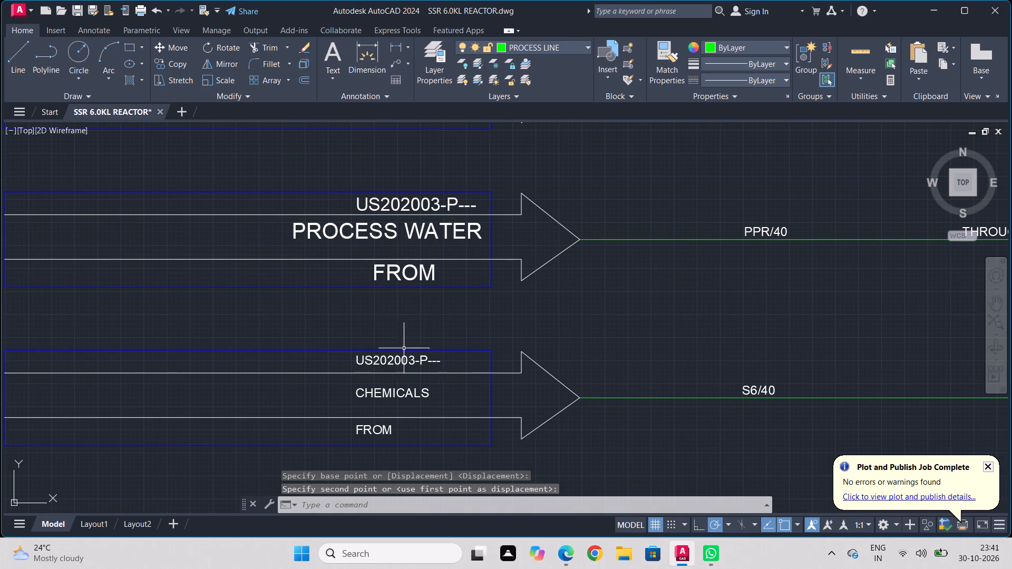
click(387, 367)
click(387, 359)
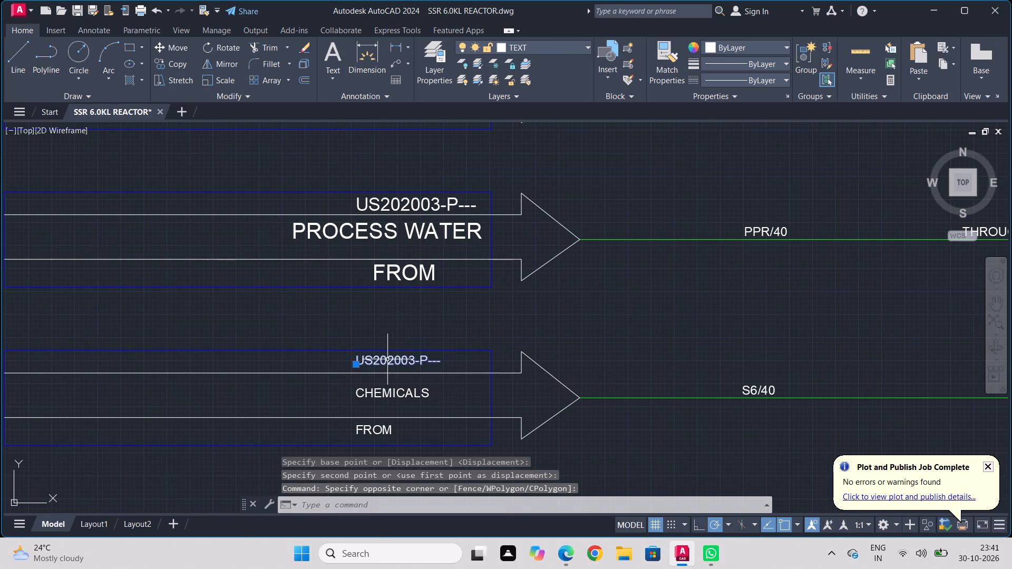
scroll(387, 359, up, 3)
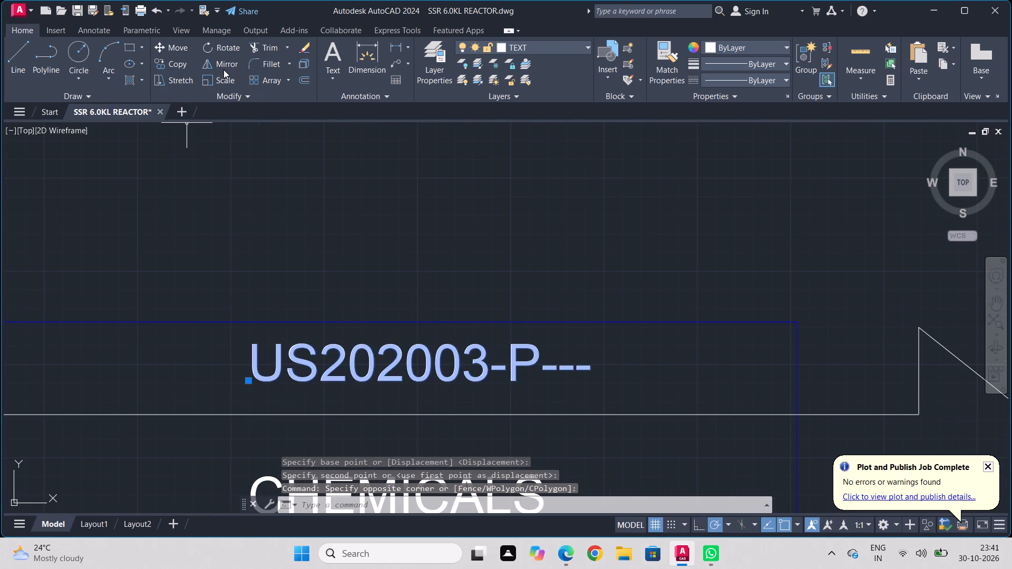
click(217, 80)
click(253, 375)
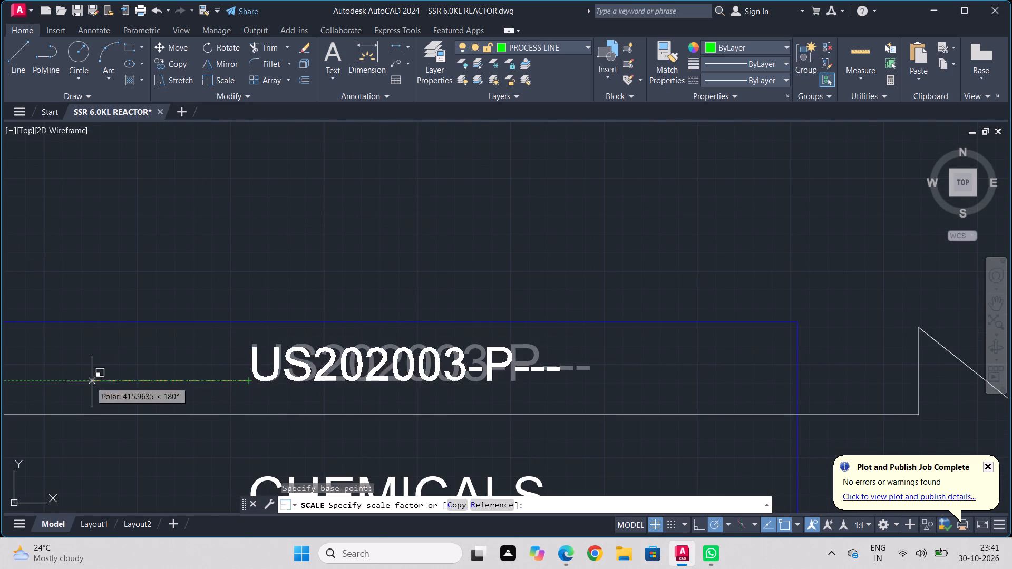
scroll(69, 393, down, 1)
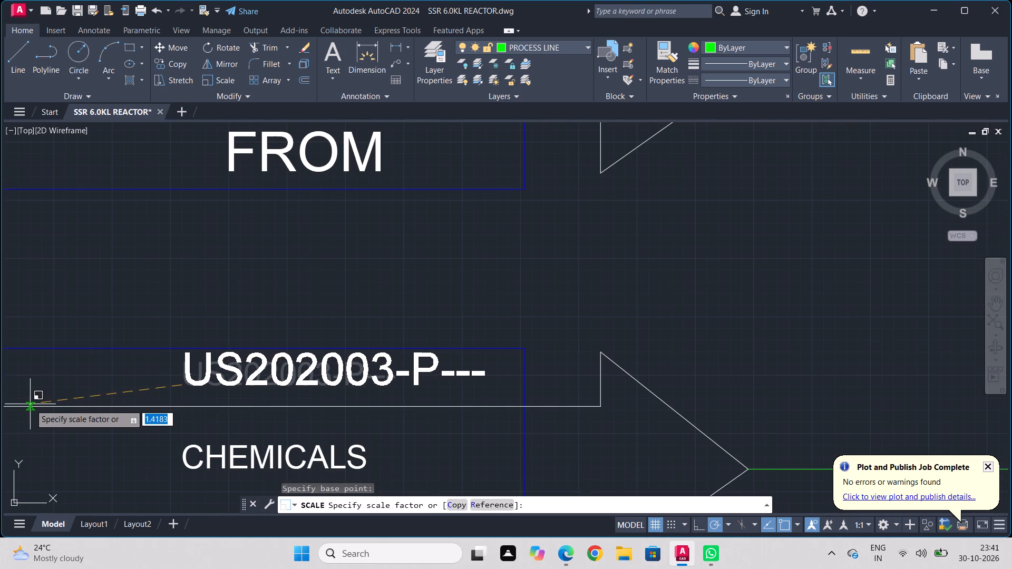
click(30, 404)
Scale up the CHEMICALS and FROM texts together by about 1.46, using the insertion point of CHEMICALS as base.
middle_drag(270, 456, 348, 326)
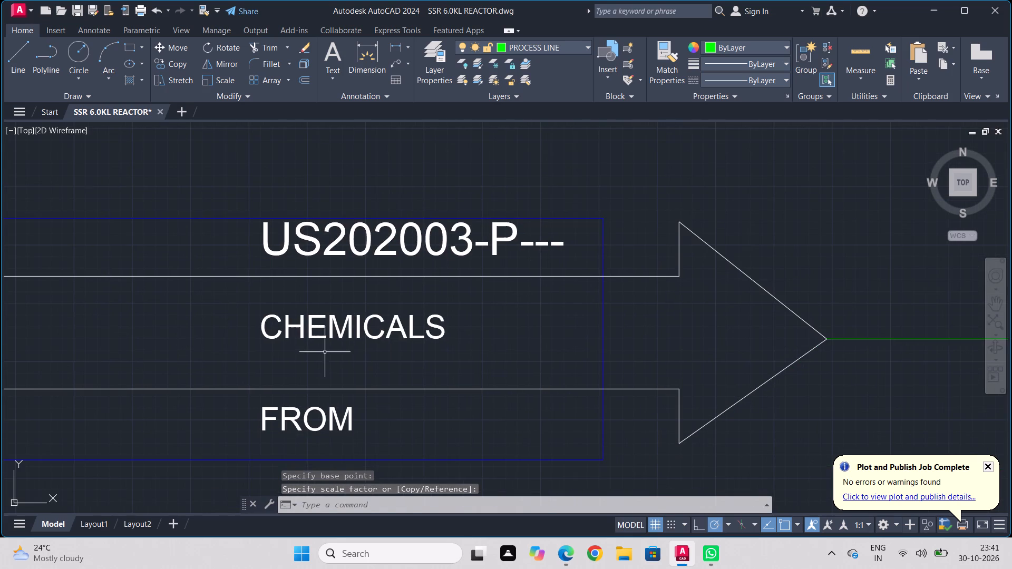
click(325, 352)
click(332, 325)
click(326, 325)
click(290, 337)
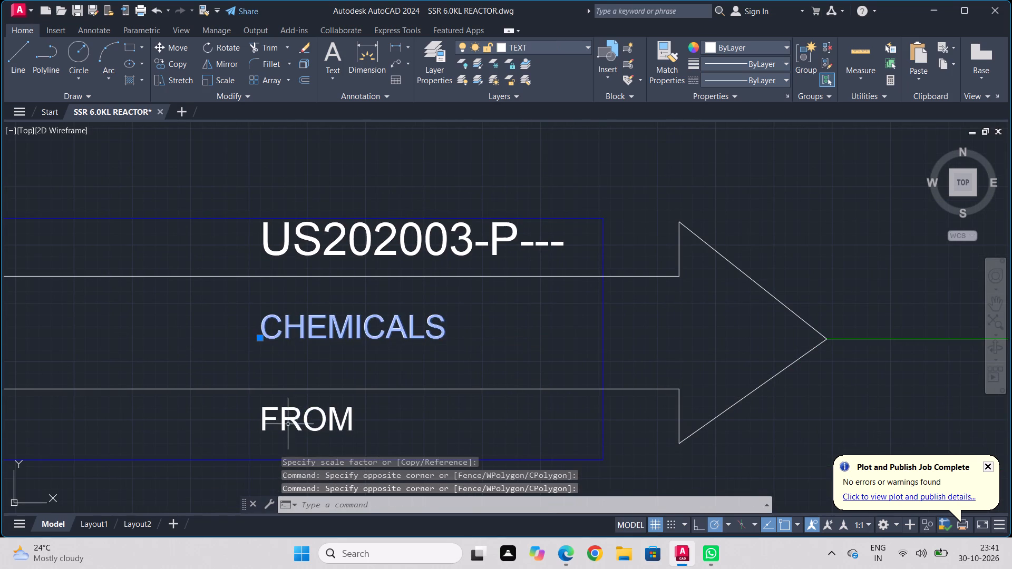
click(288, 424)
click(267, 400)
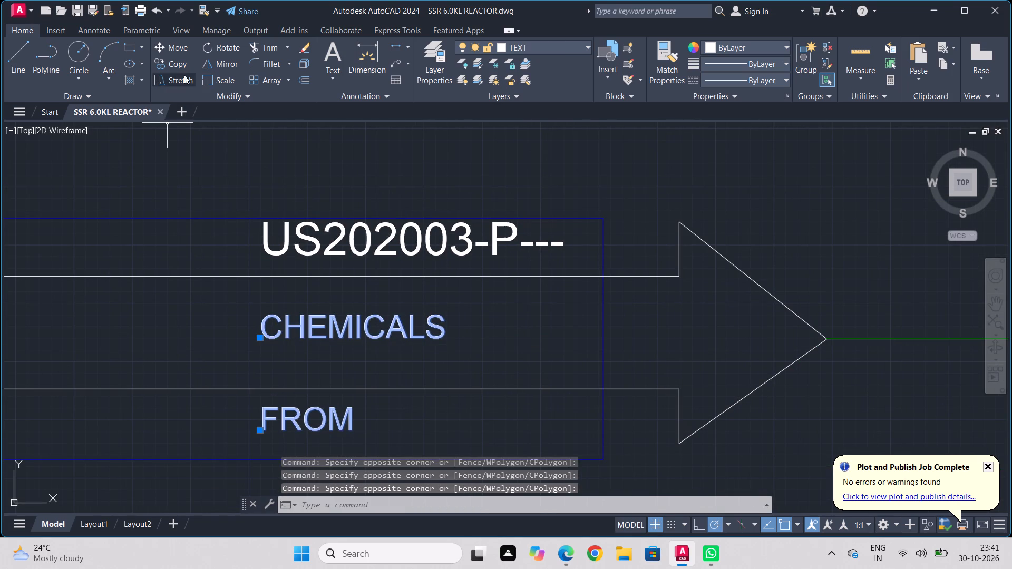
click(227, 83)
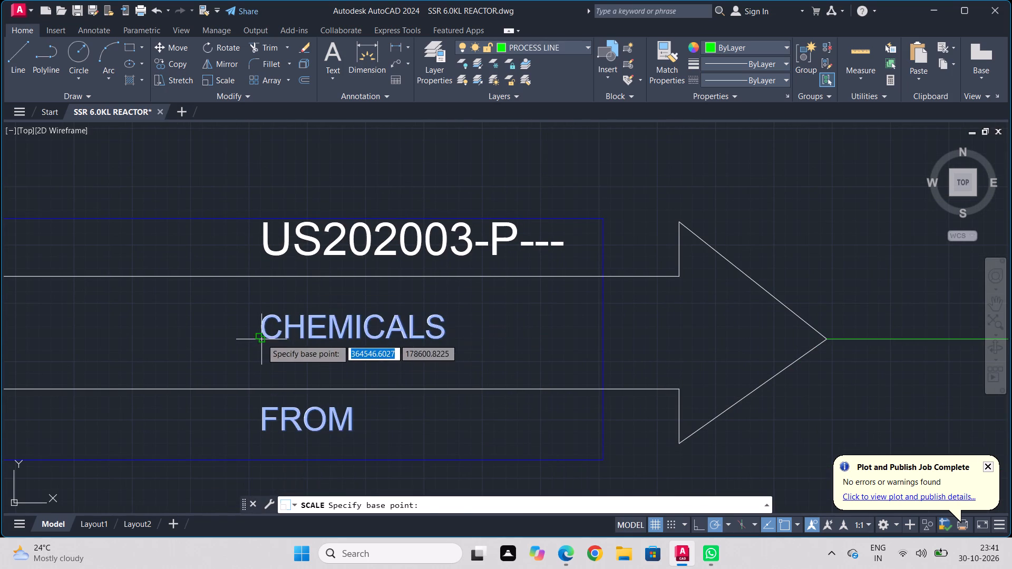
click(261, 339)
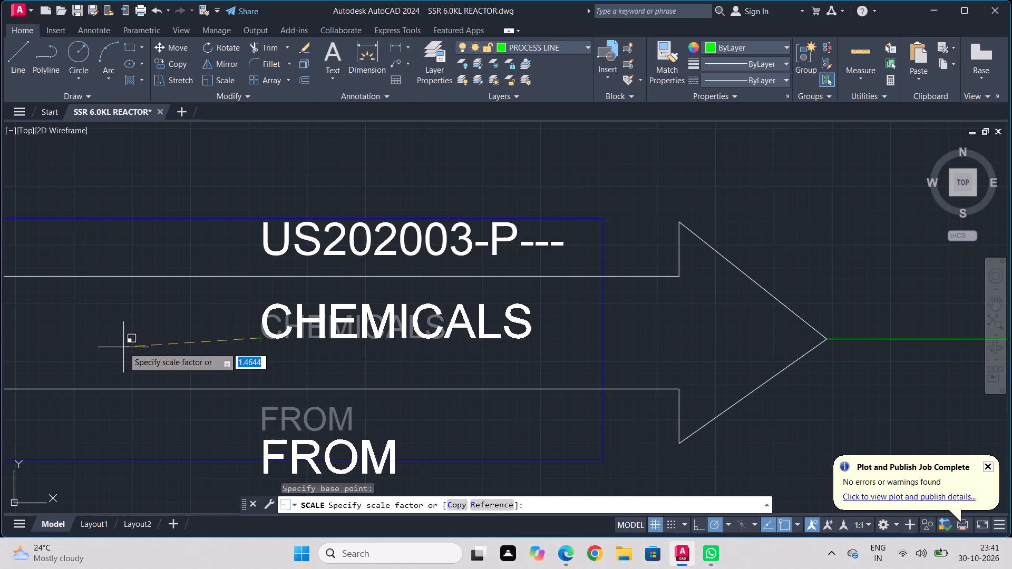
click(123, 347)
Move the enlarged FROM text up and slightly right into the lower band of the chemicals tag box.
click(273, 443)
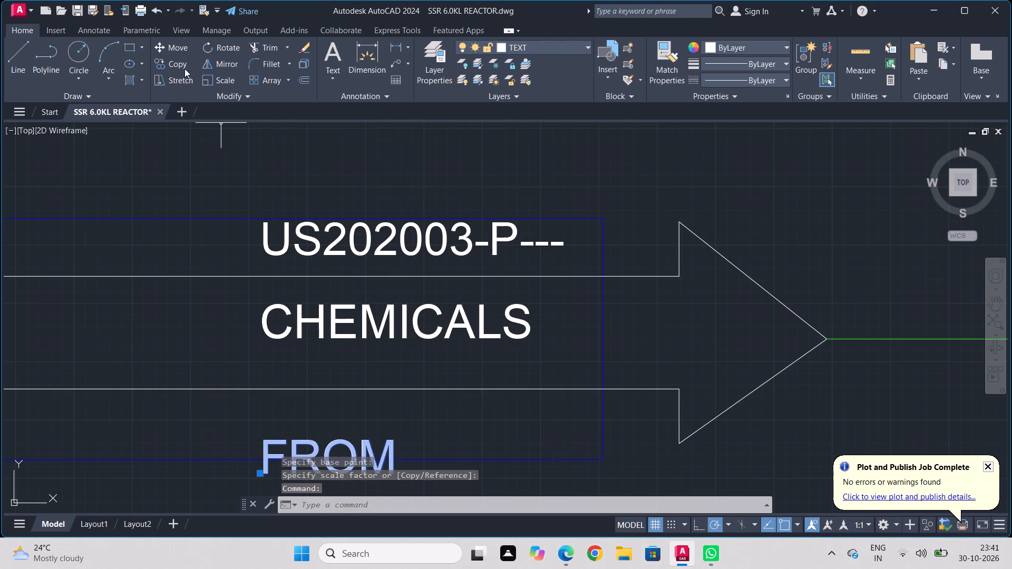
click(182, 50)
click(269, 462)
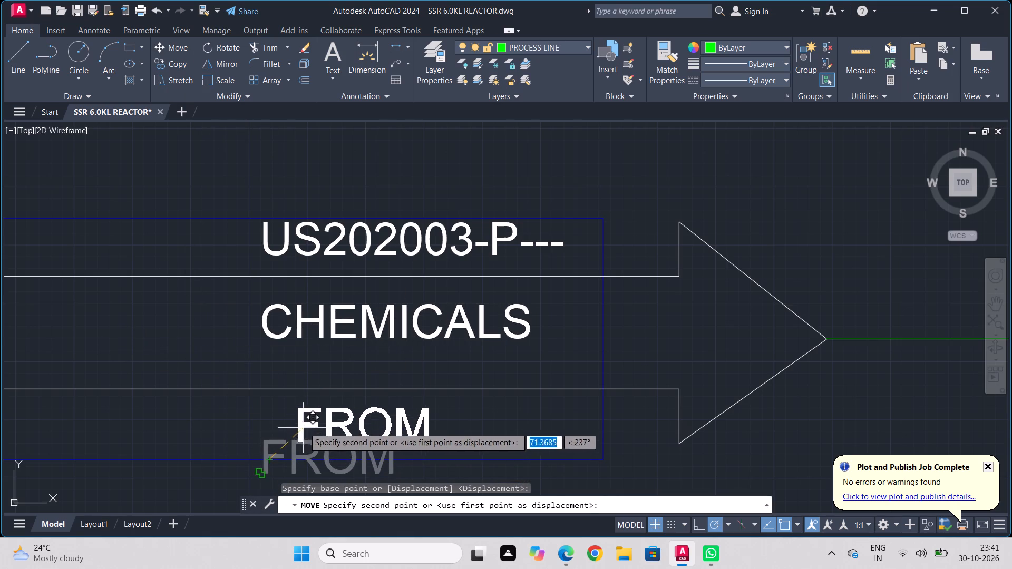
click(312, 423)
Scale up the US202003-P--- text in the addition receiver line tag by about 1.5 from its insertion point.
scroll(433, 430, down, 3)
middle_drag(433, 430, 432, 281)
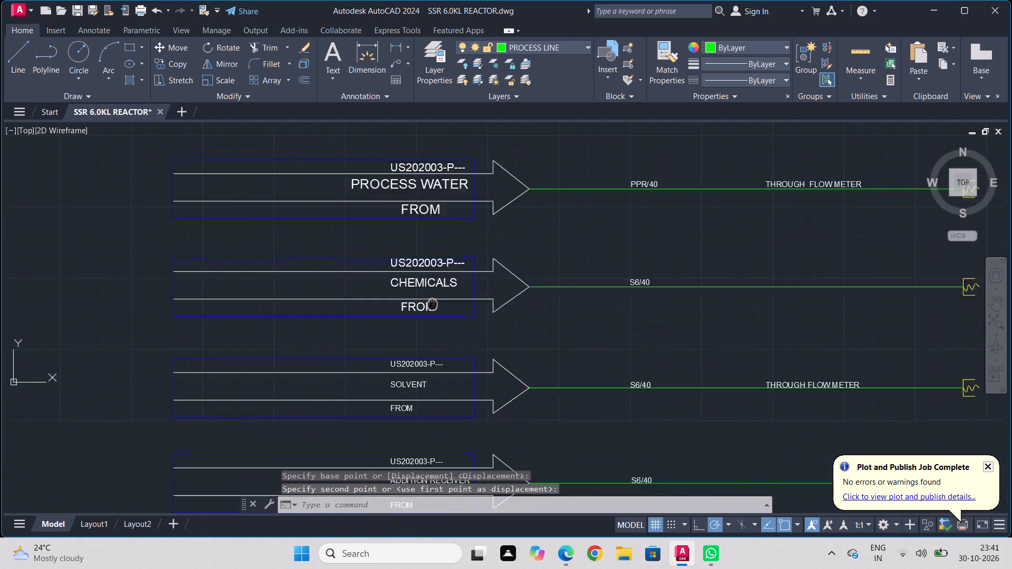
middle_drag(432, 281, 432, 215)
scroll(405, 389, up, 2)
click(405, 340)
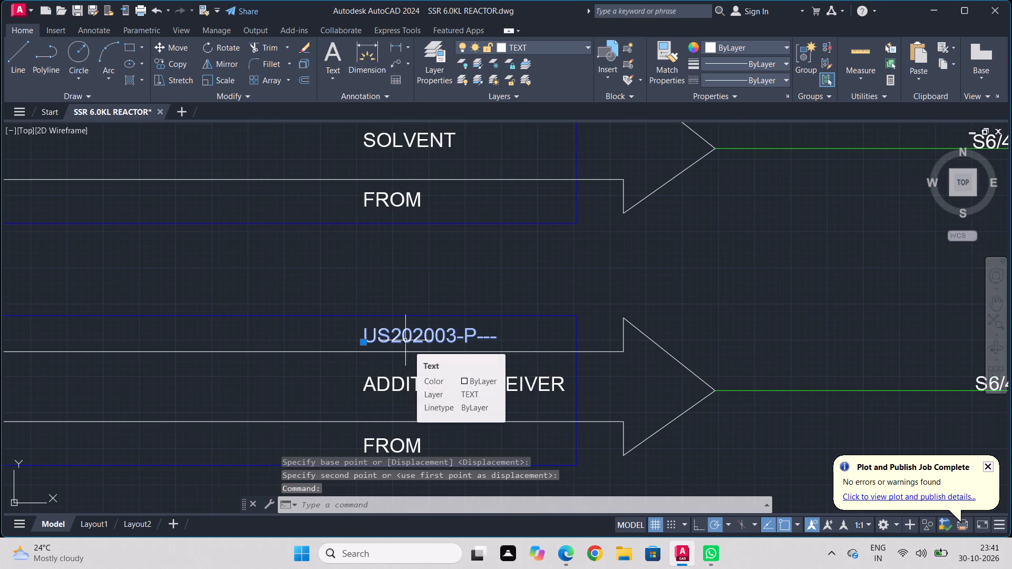
click(210, 82)
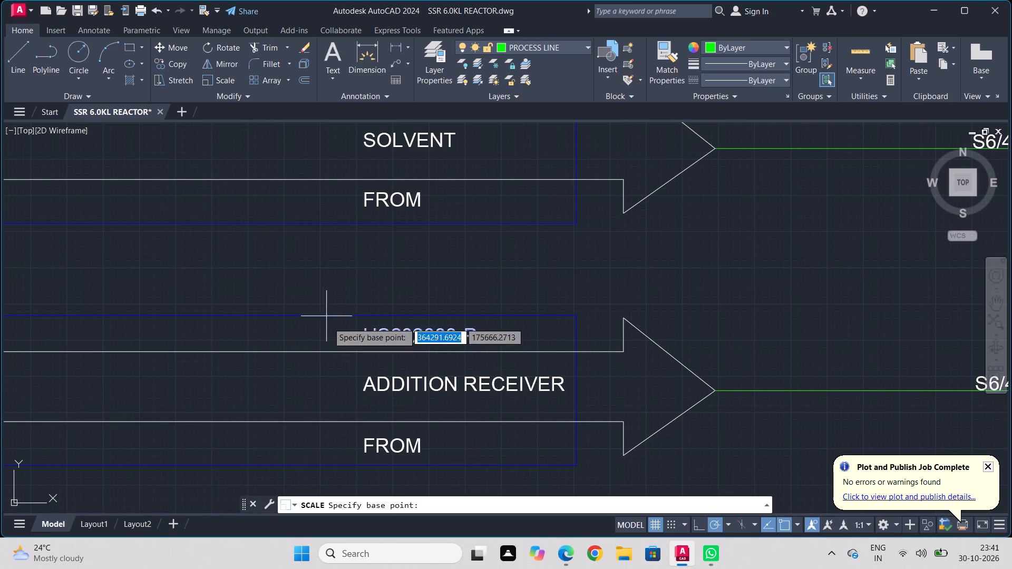
click(362, 340)
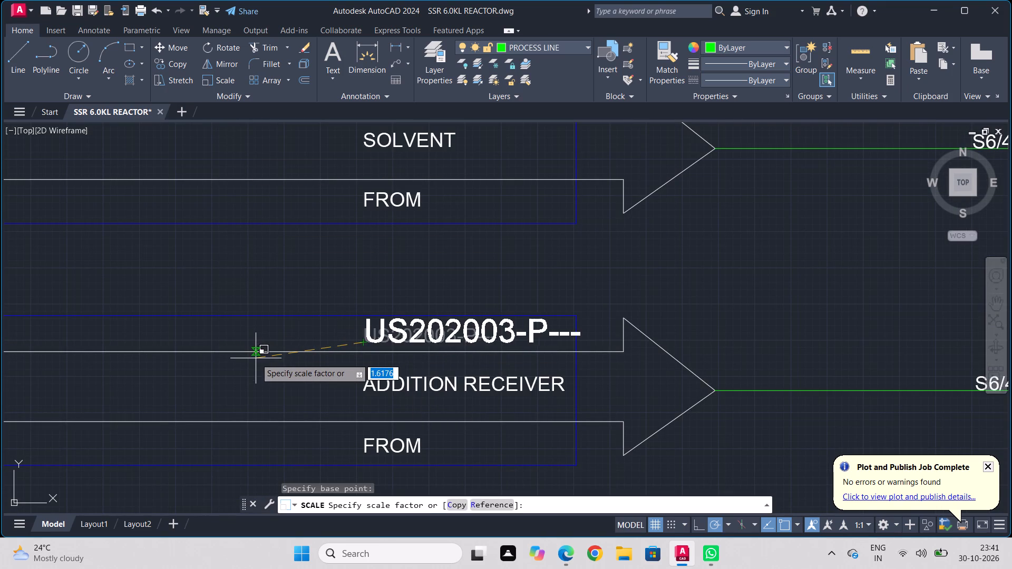
click(264, 357)
Move the ADDITION RECEIVER text horizontally left within the middle band of its tag to make room for enlargement.
click(372, 384)
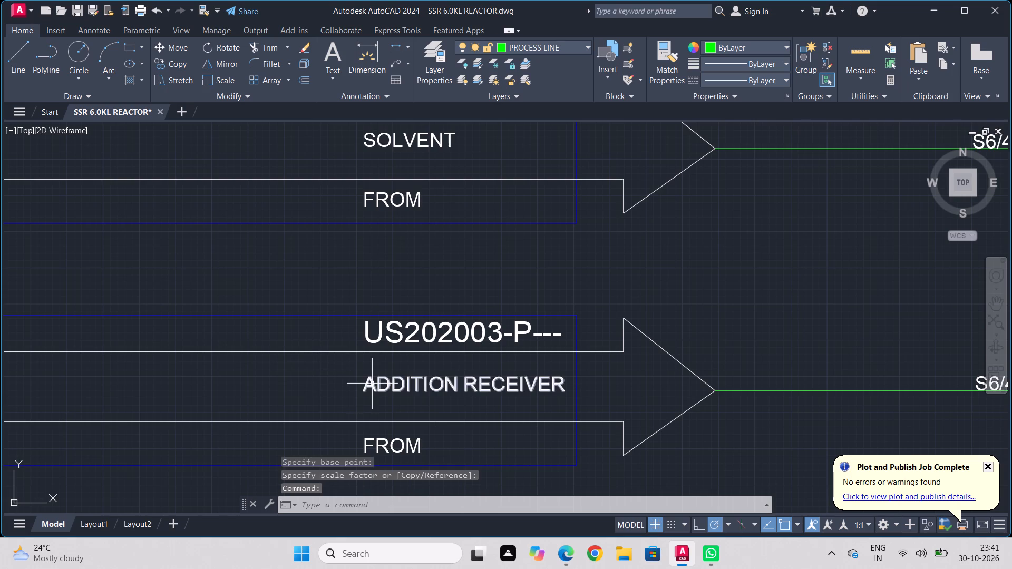
click(177, 45)
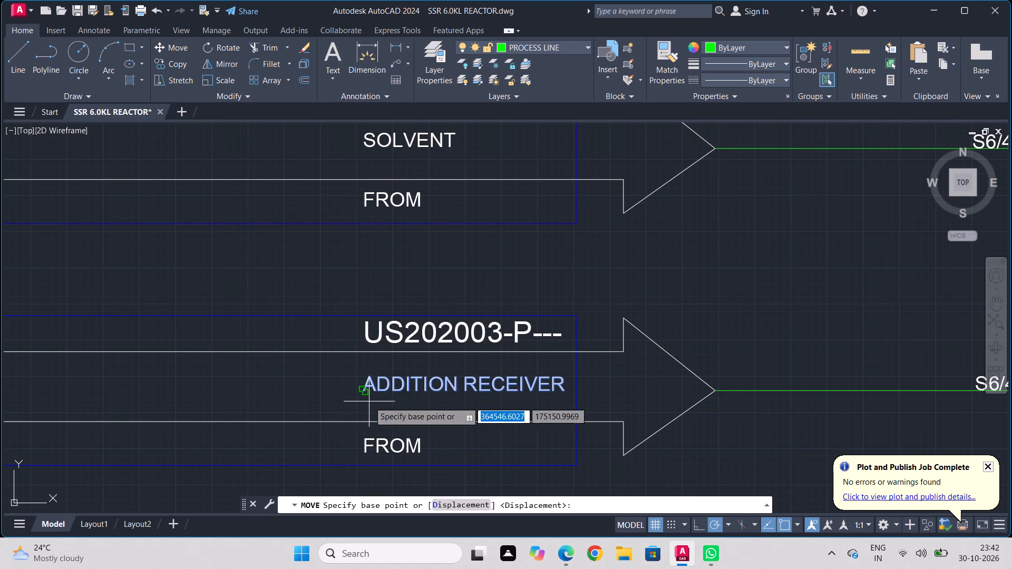
click(369, 401)
click(221, 394)
Scale up the ADDITION RECEIVER text by about 1.5 from its insertion point.
click(240, 375)
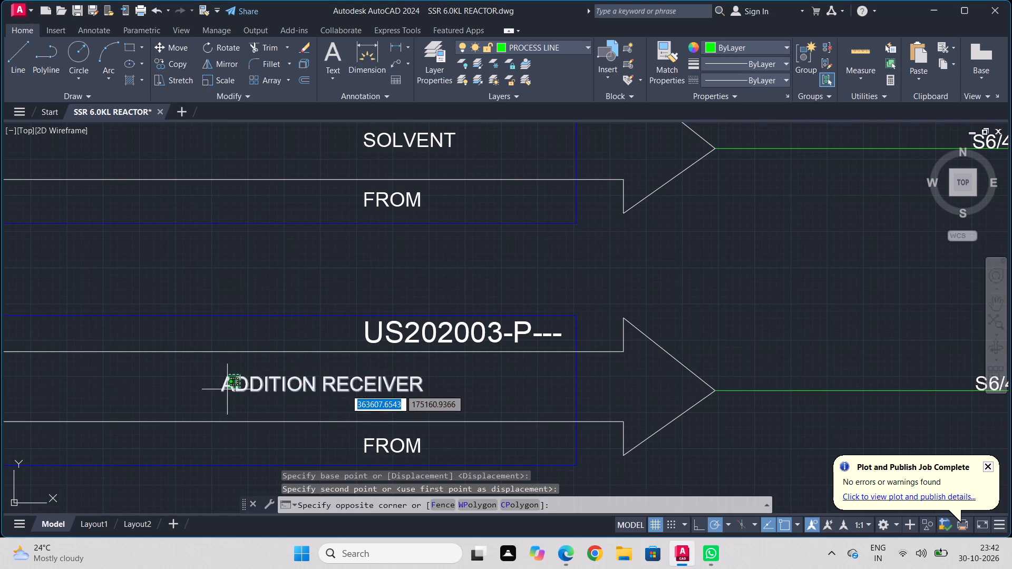
click(227, 389)
click(221, 76)
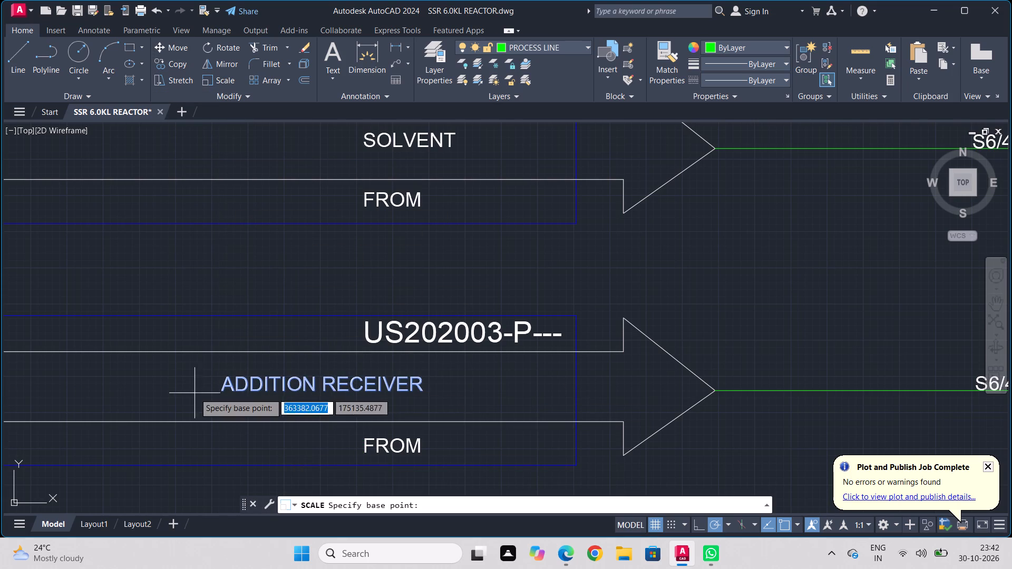
click(220, 391)
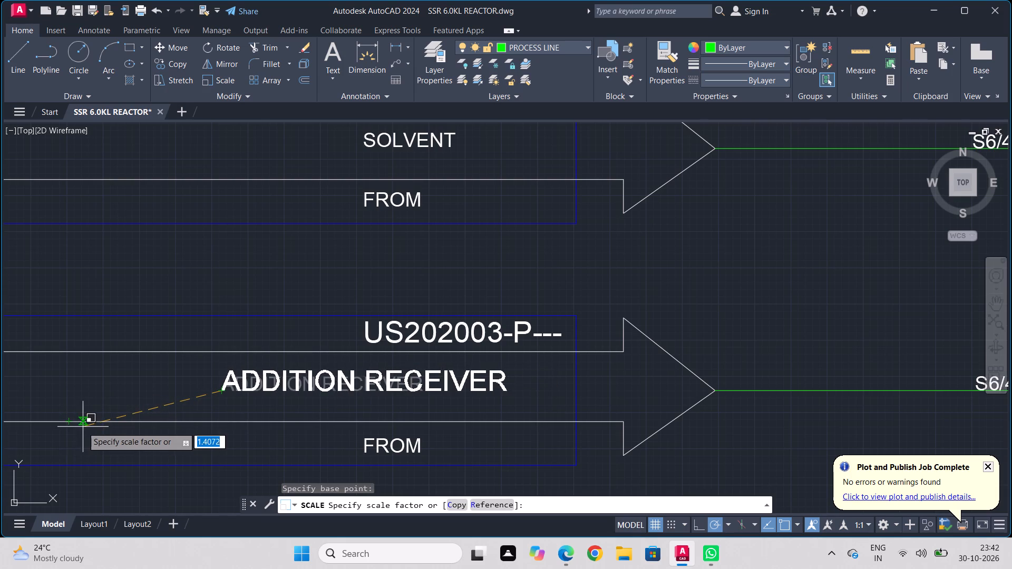
drag(75, 428, 133, 434)
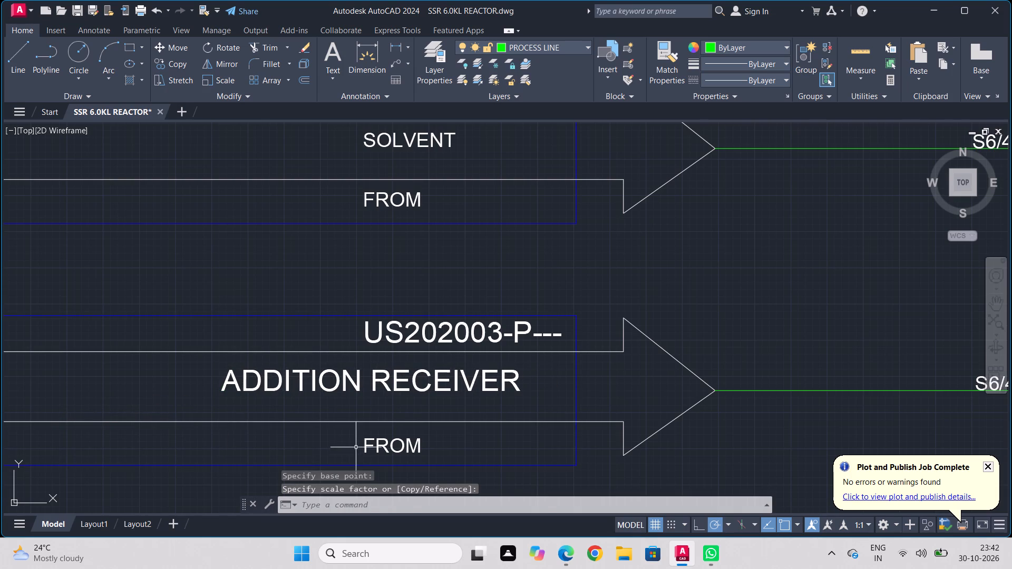
Scale up the FROM text in the addition receiver line tag by about 1.7 from its insertion point.
click(356, 447)
click(435, 446)
click(397, 442)
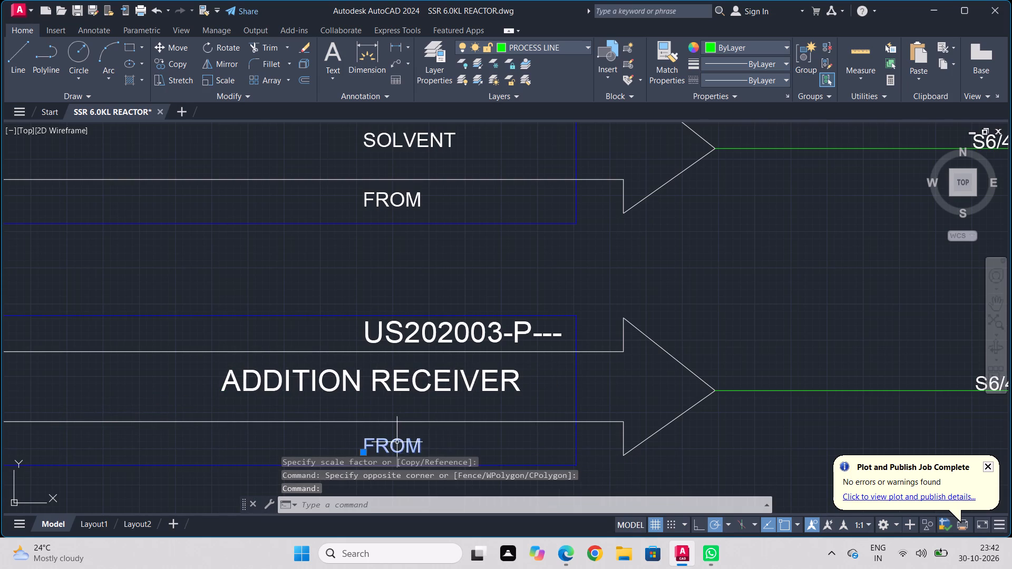
middle_drag(436, 447, 461, 349)
click(216, 77)
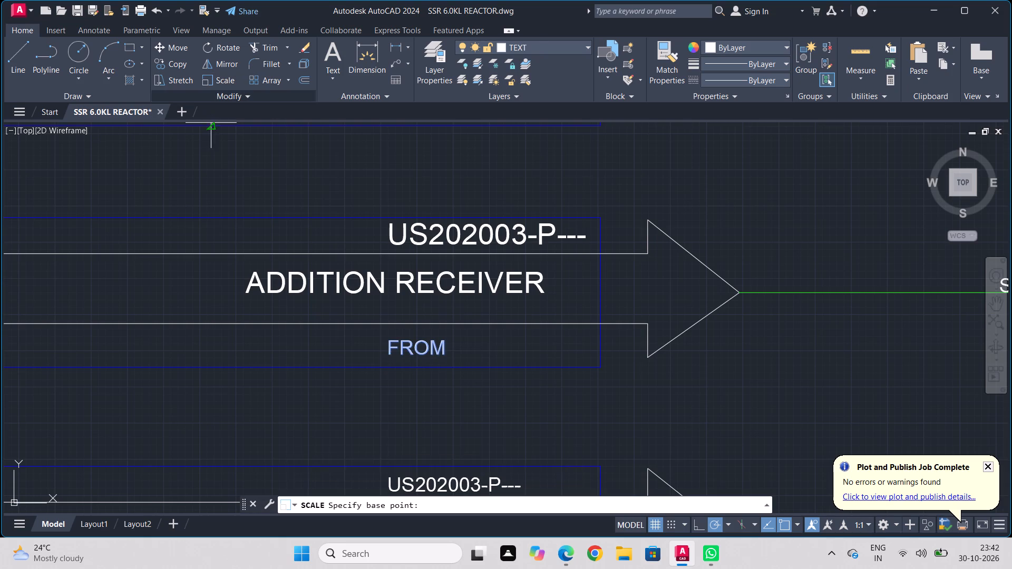
click(387, 354)
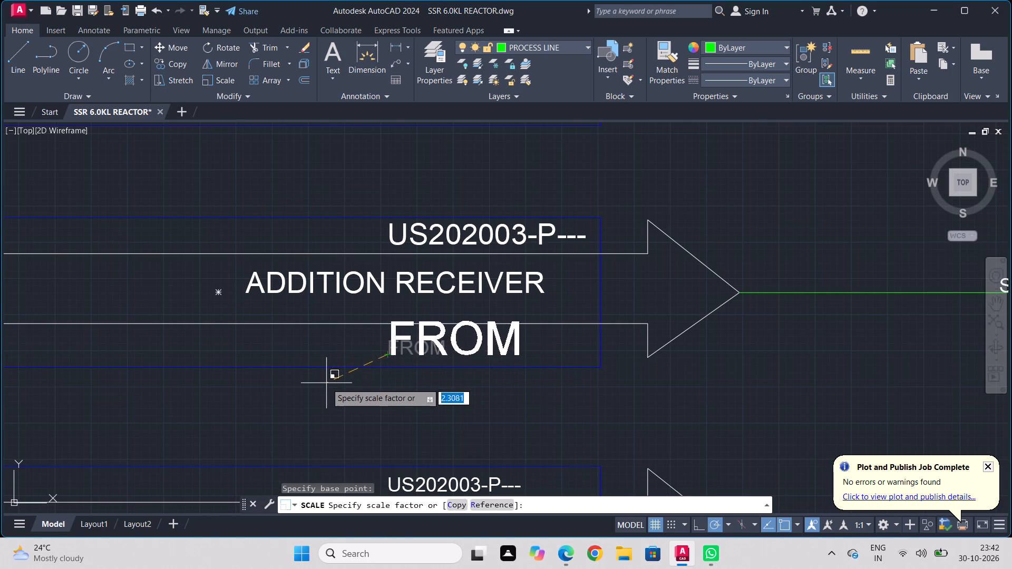
click(344, 379)
Move the enlarged FROM text in the addition receiver tag horizontally right about 500 units.
click(456, 338)
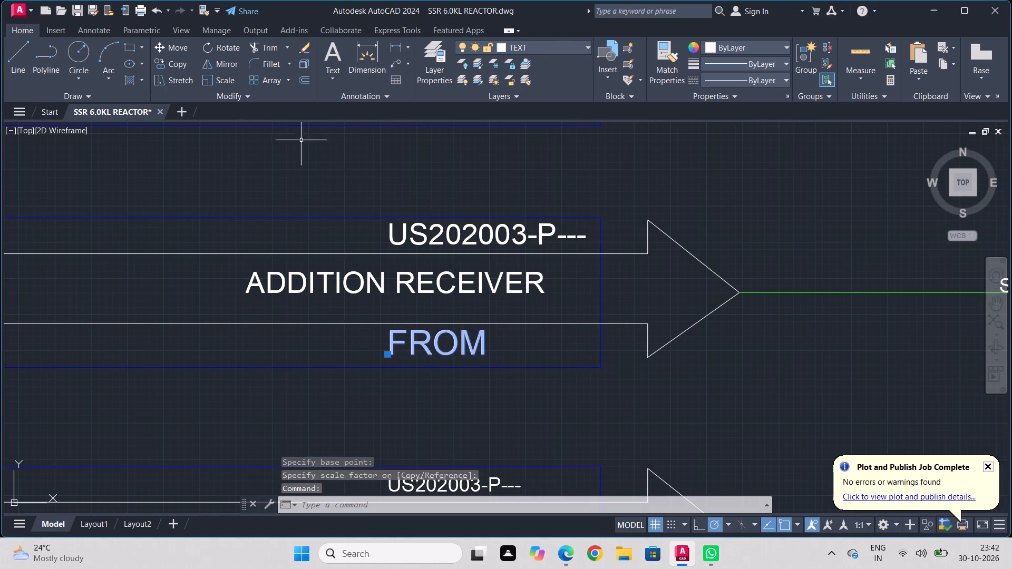
click(179, 46)
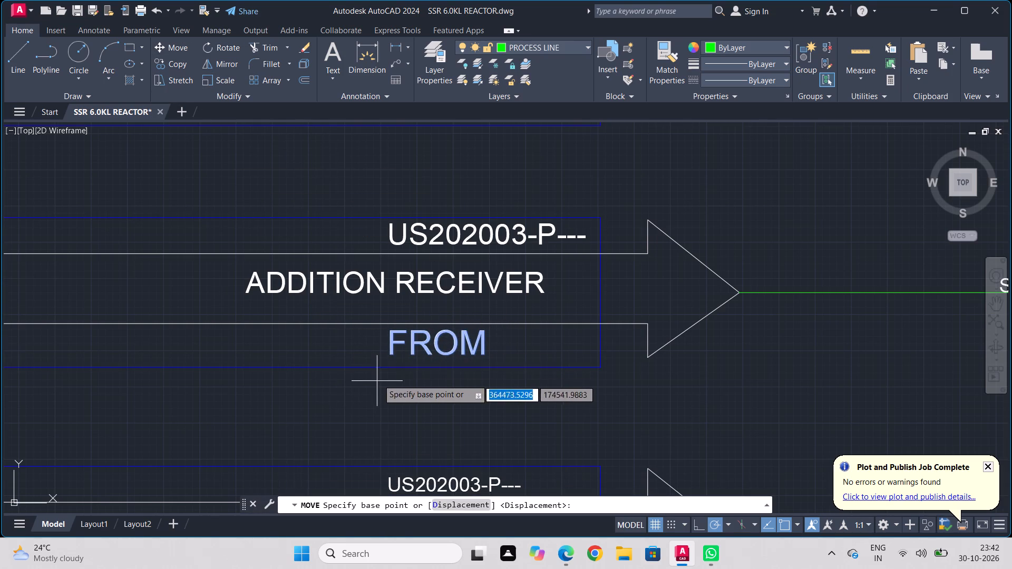
click(391, 351)
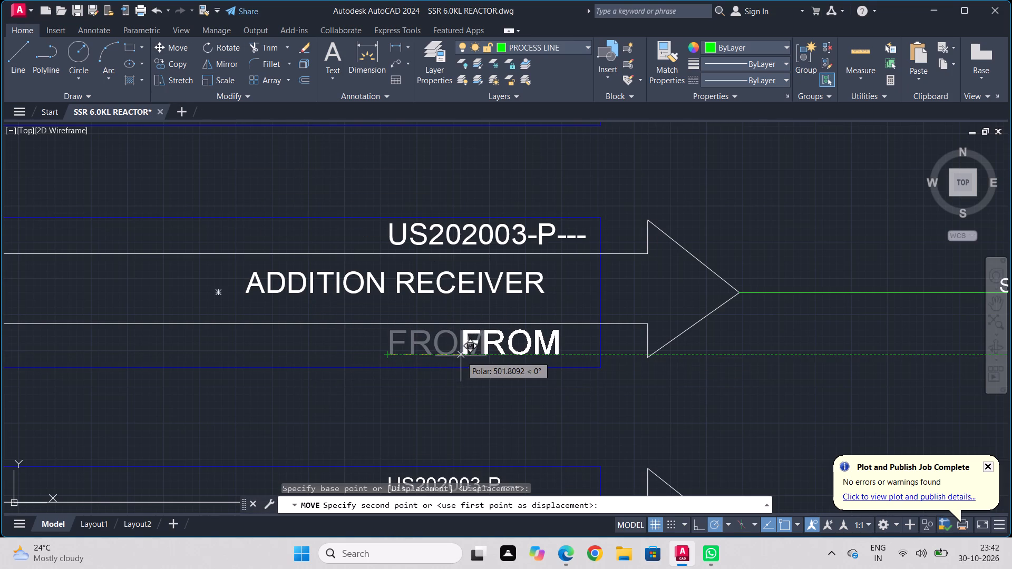
click(461, 356)
Move the enlarged ADDITION RECEIVER text right so that it ends just inside the right edge of its tag box.
click(406, 285)
click(166, 43)
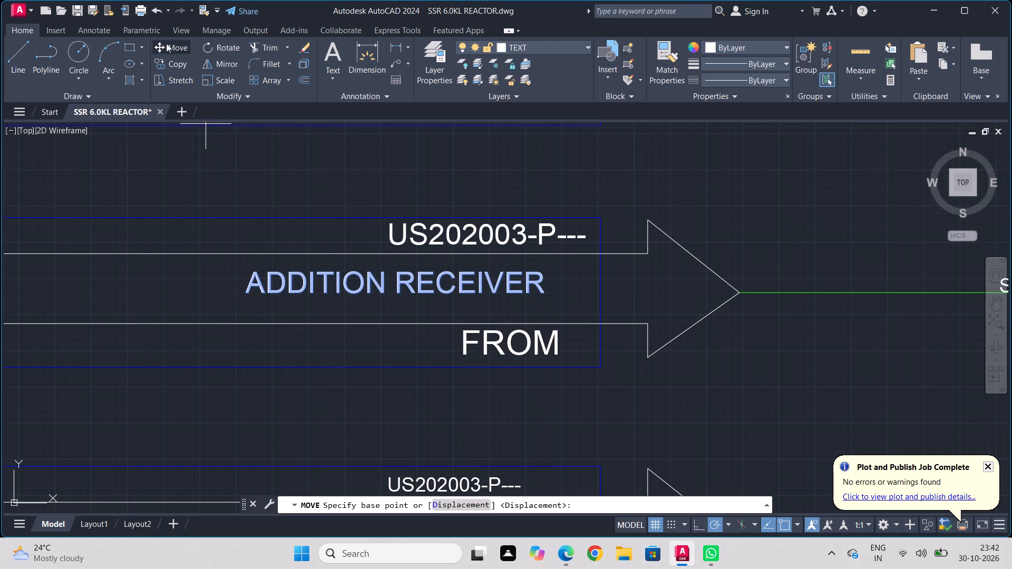
click(236, 289)
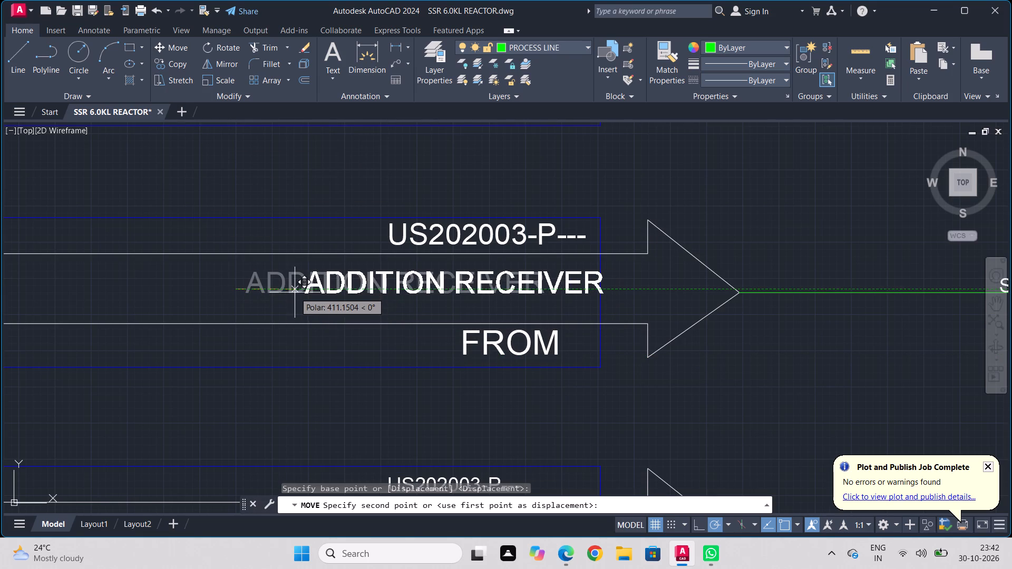
click(282, 296)
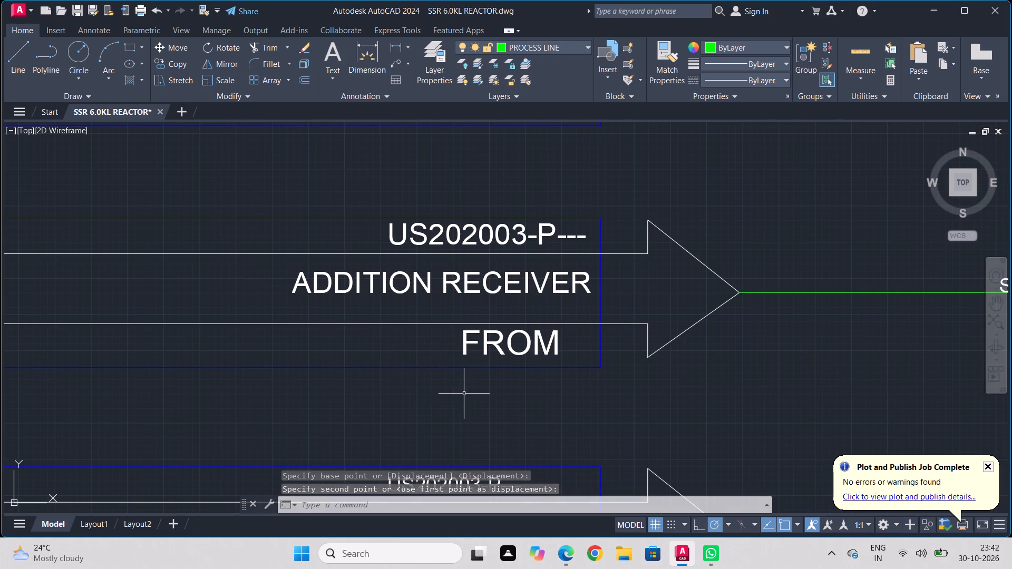
Move the US202003-P--- text in the PROCESS / FROM REACTOR line tag horizontally left about 250 units.
middle_drag(465, 395, 461, 244)
click(431, 342)
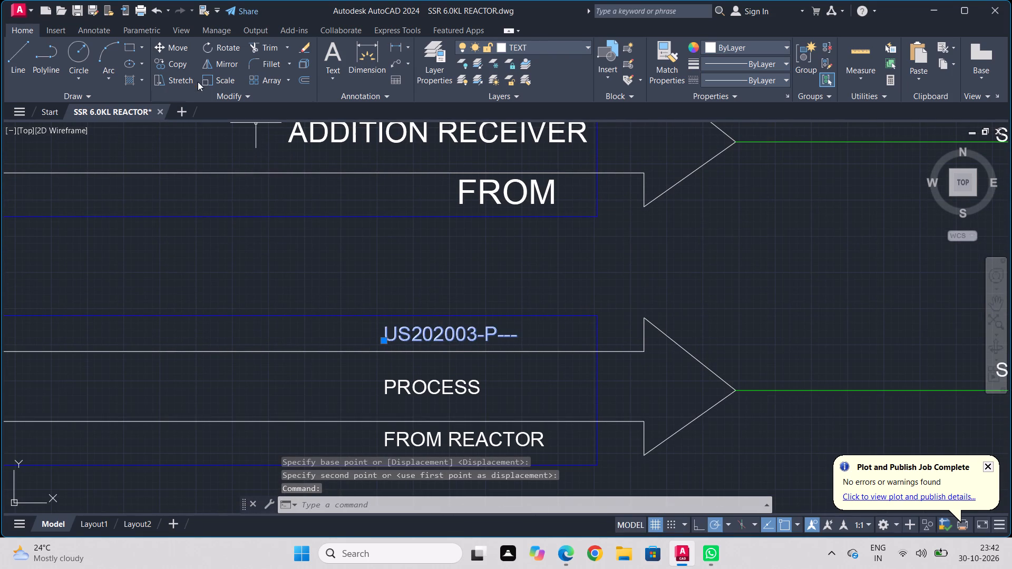
click(183, 45)
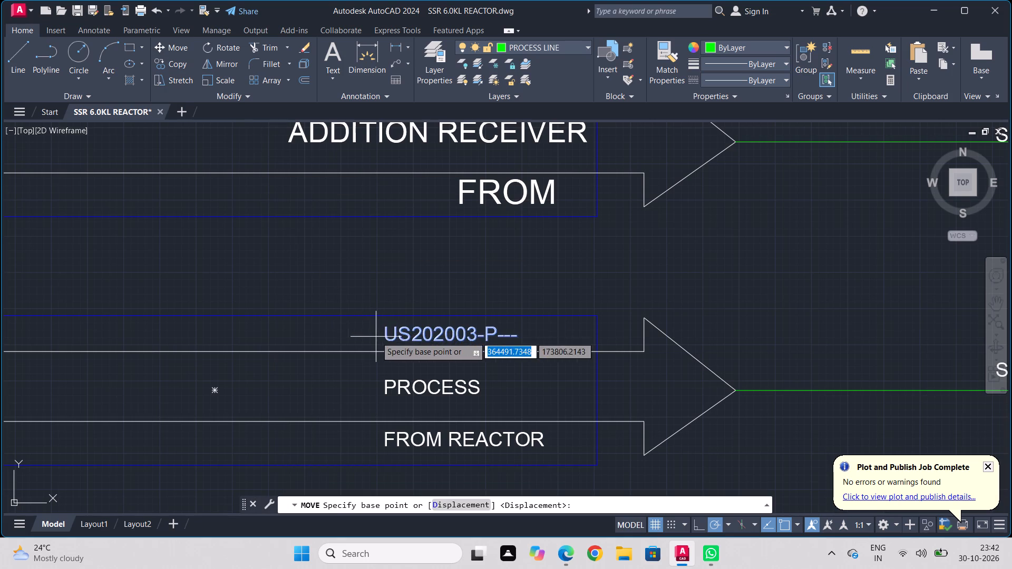
click(386, 342)
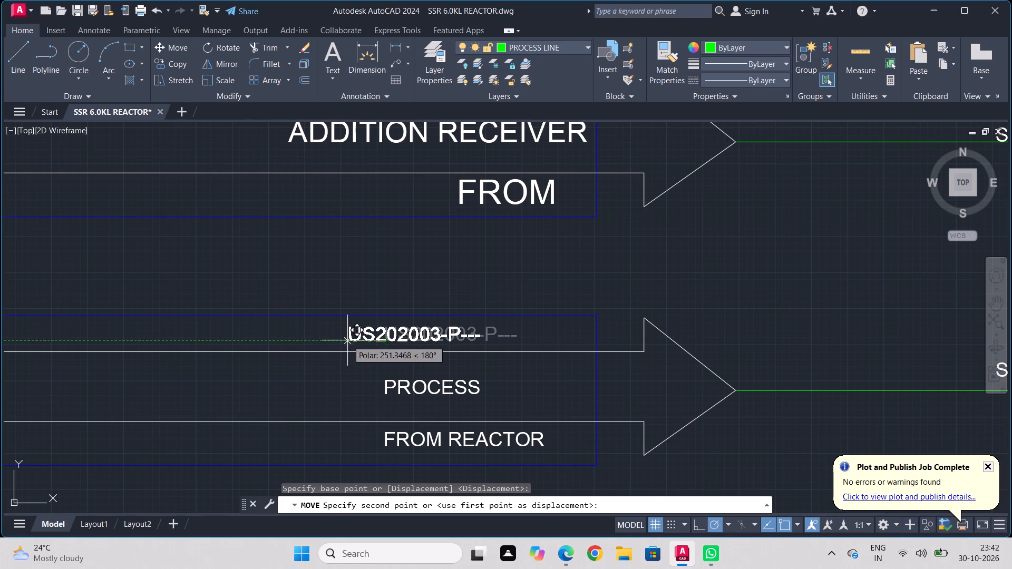
click(347, 340)
Scale up the US202003-P--- text in the PROCESS / FROM REACTOR line tag by about 1.4 from its insertion point.
click(387, 333)
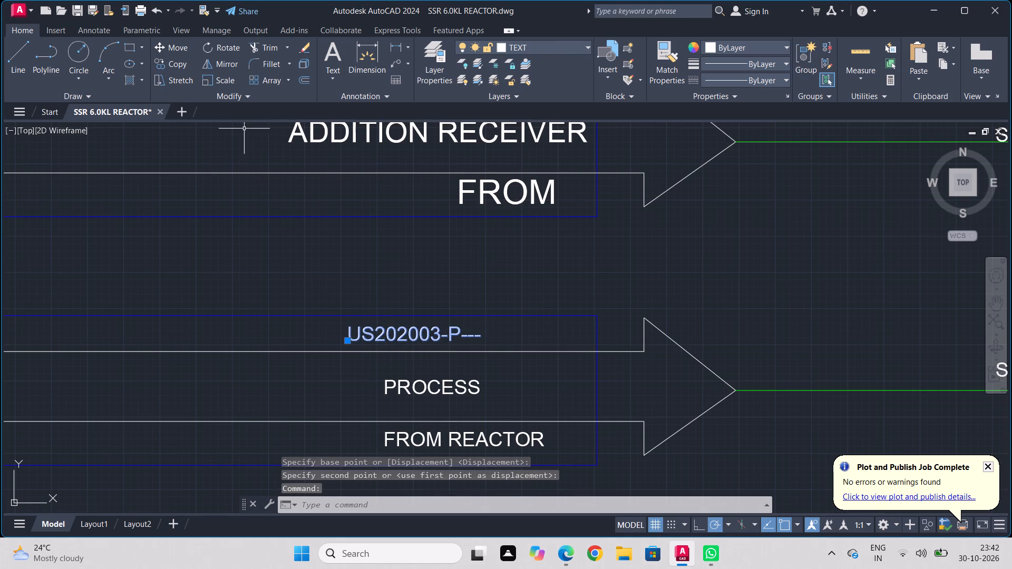
click(228, 87)
click(361, 342)
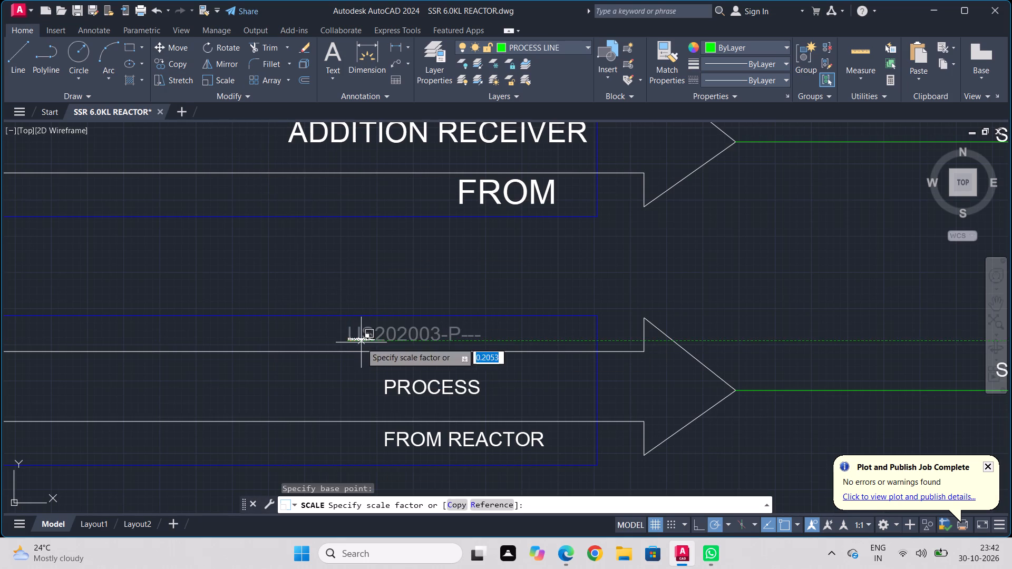
click(251, 351)
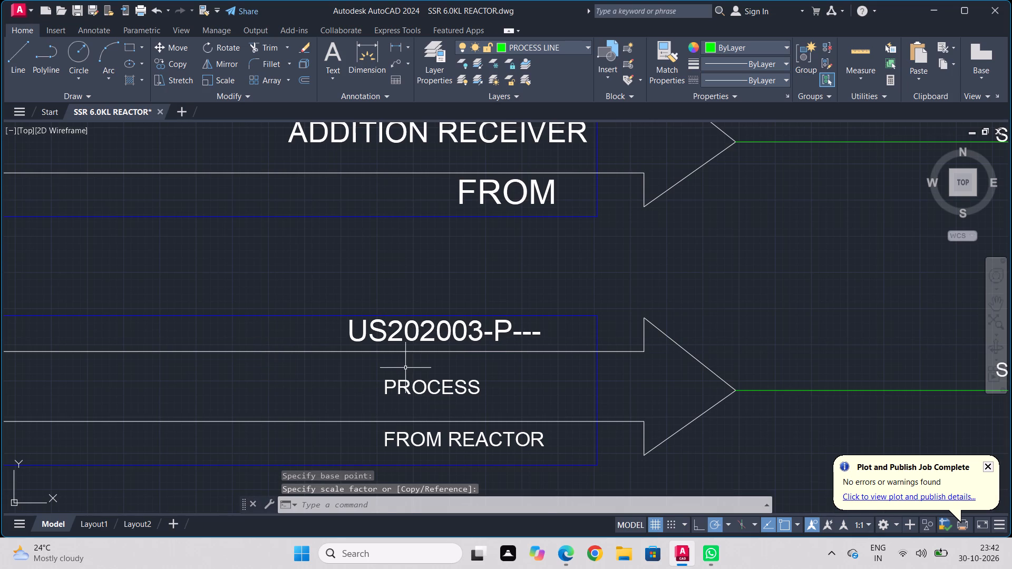
Scale up the PROCESS text in the PROCESS / FROM REACTOR line tag by about 1.8 from its insertion point.
click(400, 376)
click(398, 383)
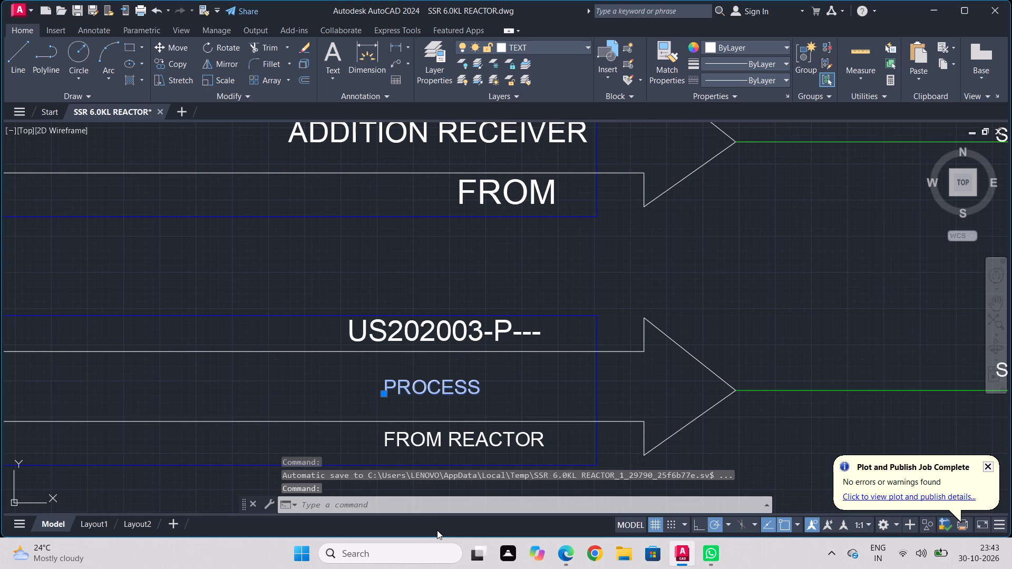
key(Escape)
click(388, 376)
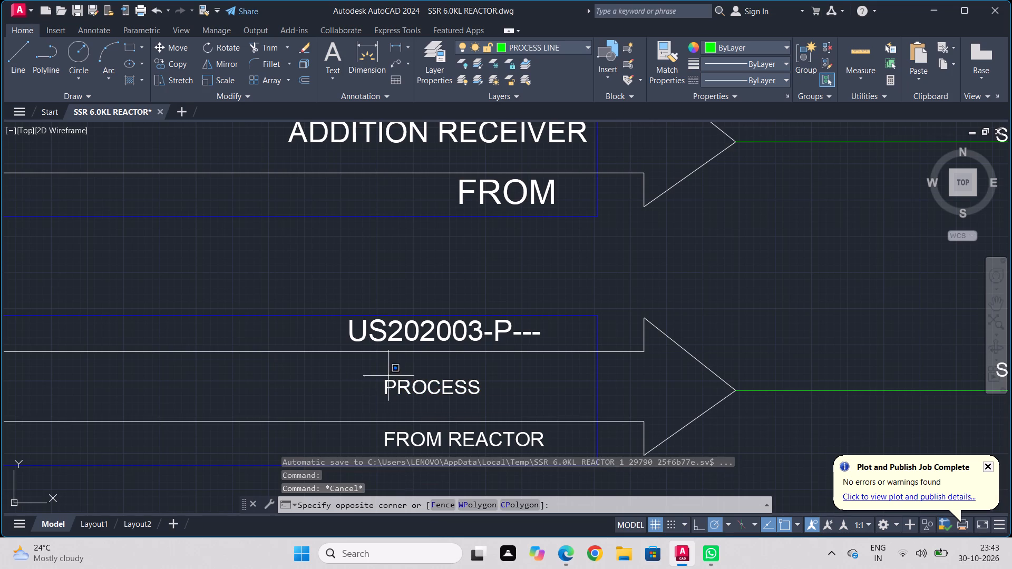
click(390, 390)
click(390, 390)
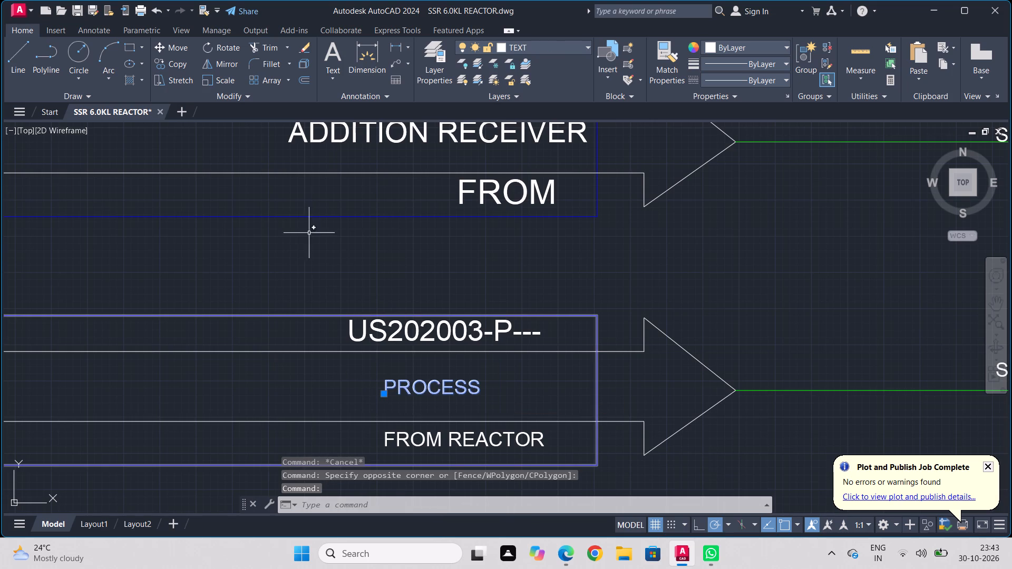
click(208, 77)
click(381, 393)
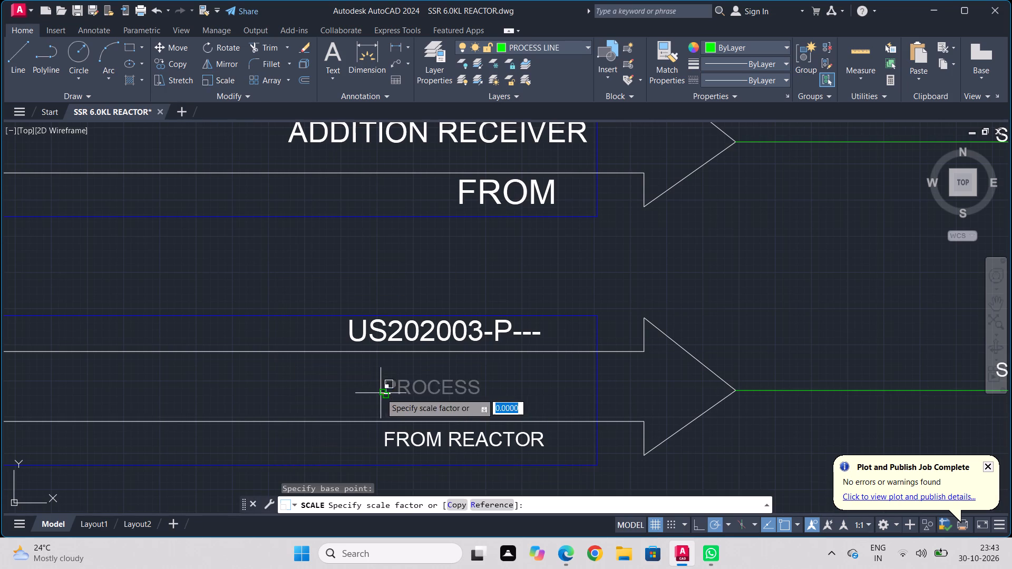
click(295, 405)
Scale the PROCESS text down slightly from its insertion point, roughly matching the letter height of the US202003-P--- text above it.
click(432, 383)
click(387, 396)
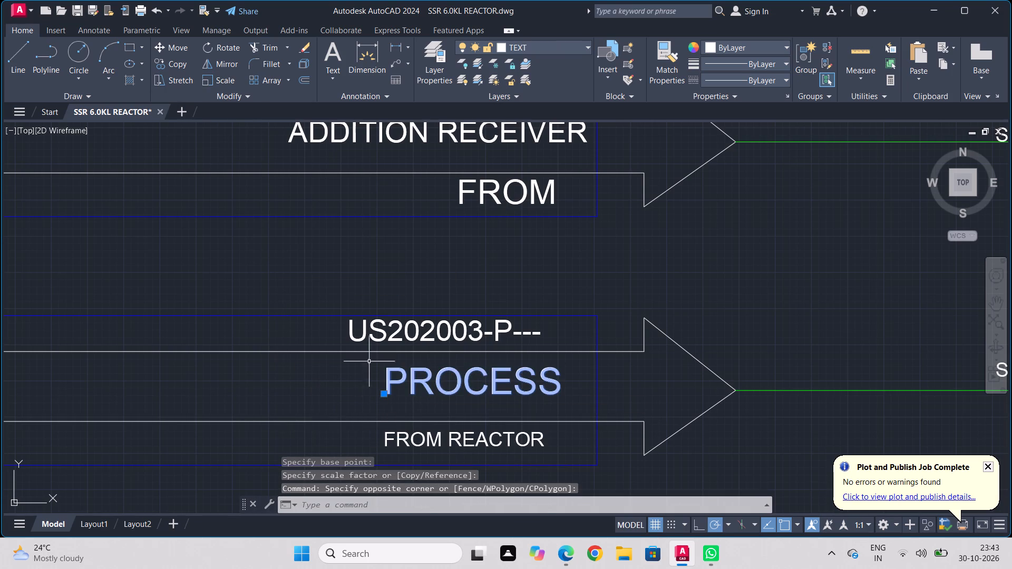
click(212, 80)
click(384, 393)
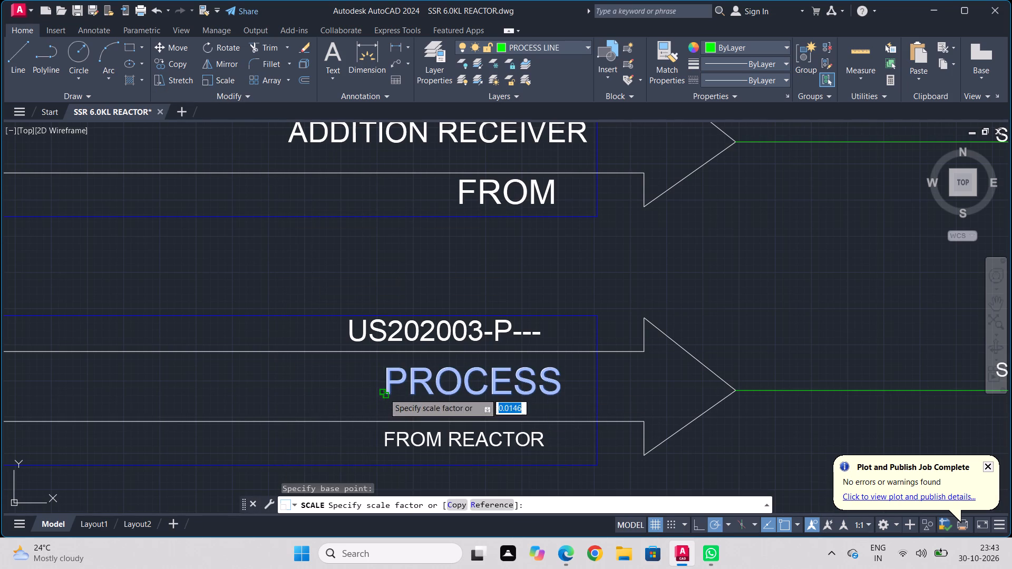
click(454, 371)
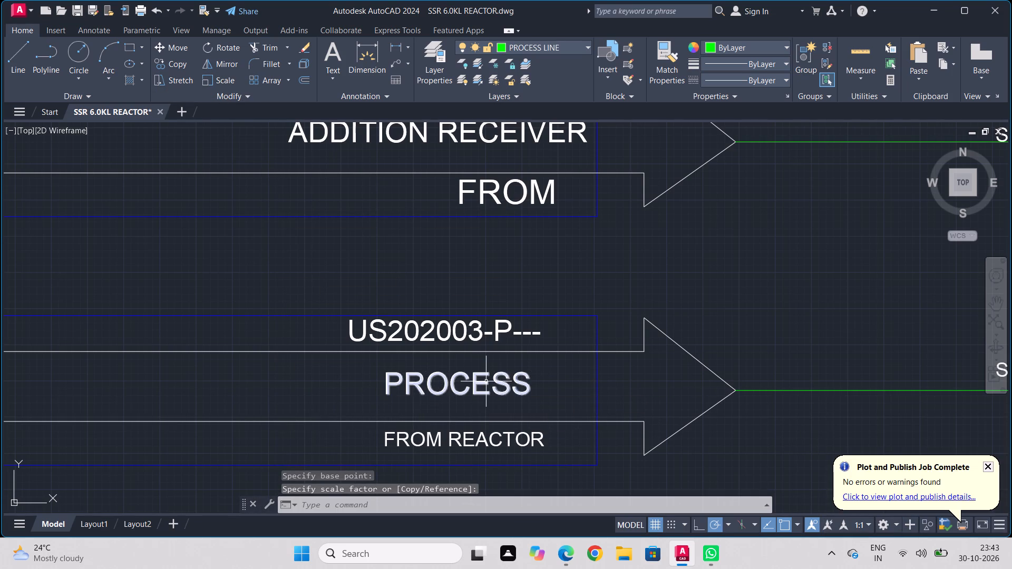
Move the resized PROCESS text horizontally left so that it starts nearly in line with the US202003-P--- text above it.
click(486, 381)
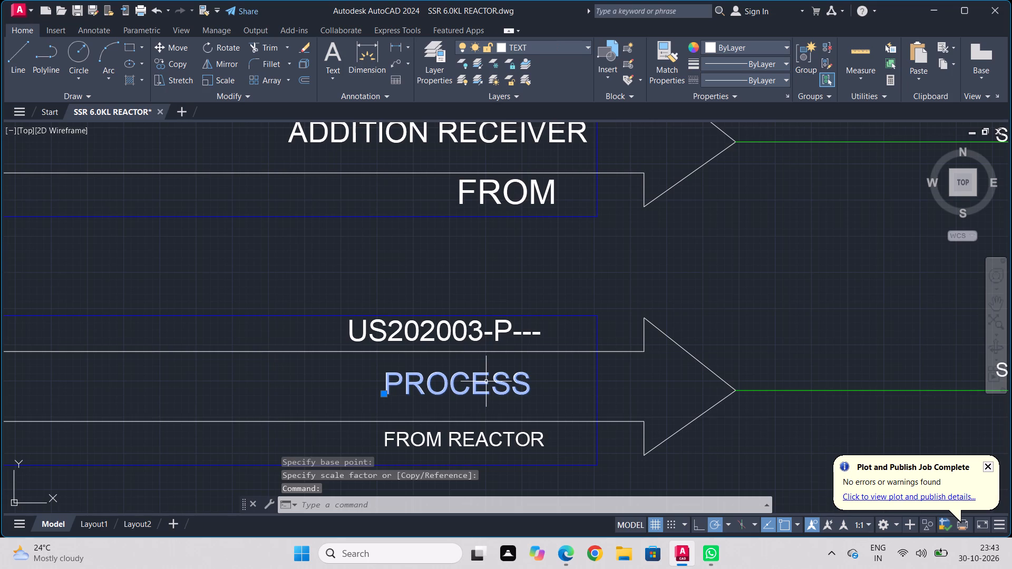
click(486, 381)
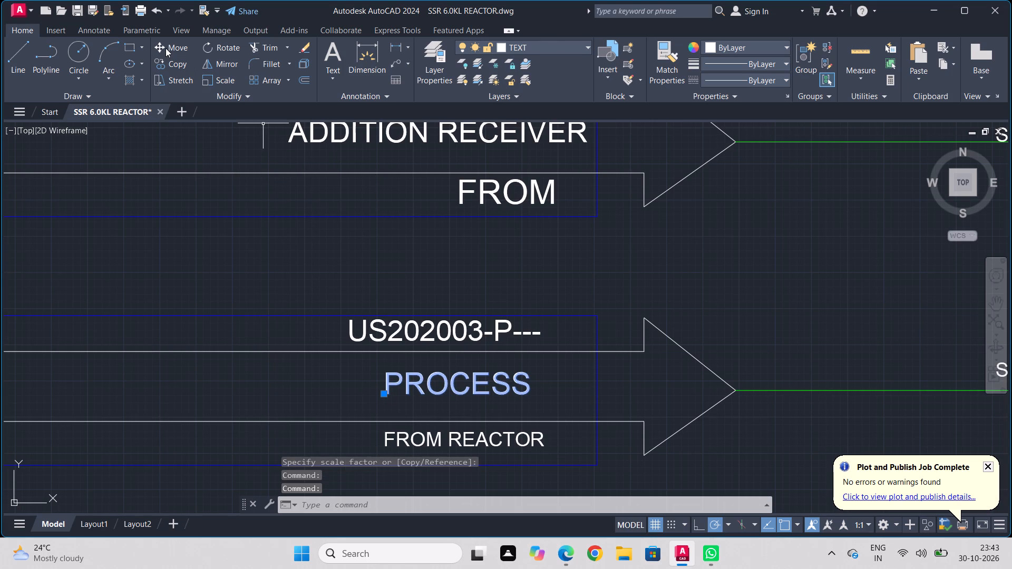
click(169, 46)
click(386, 389)
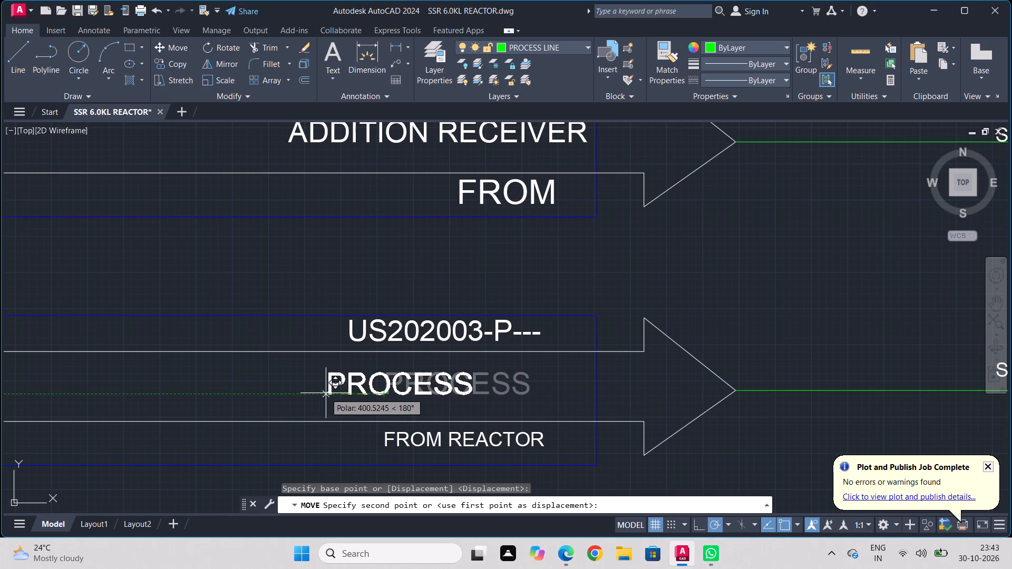
click(351, 392)
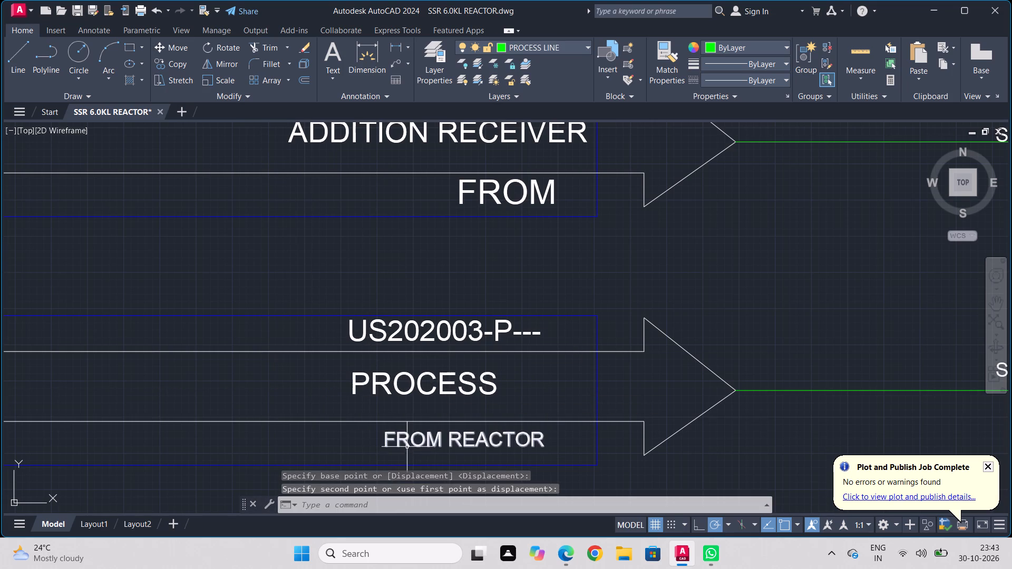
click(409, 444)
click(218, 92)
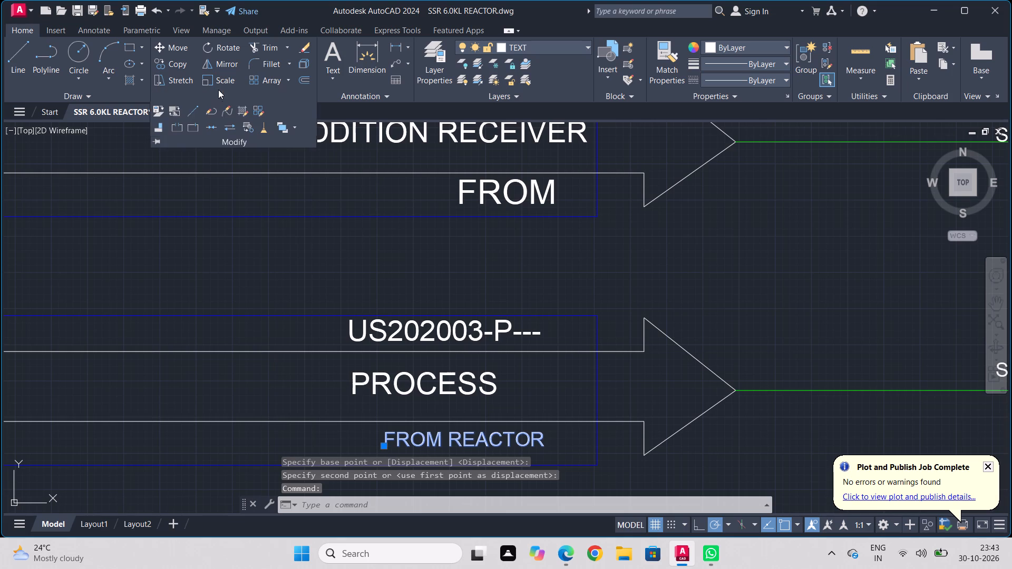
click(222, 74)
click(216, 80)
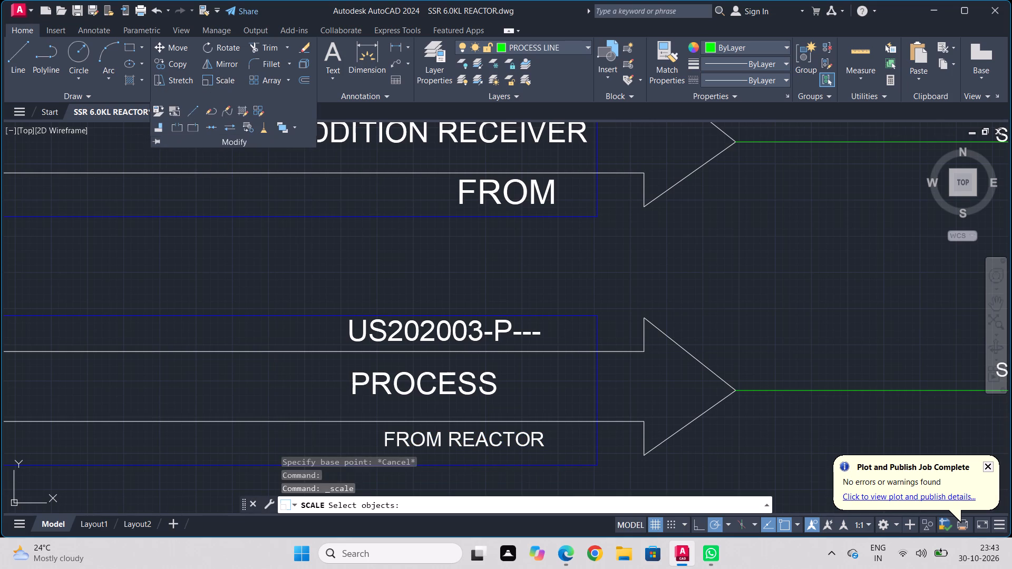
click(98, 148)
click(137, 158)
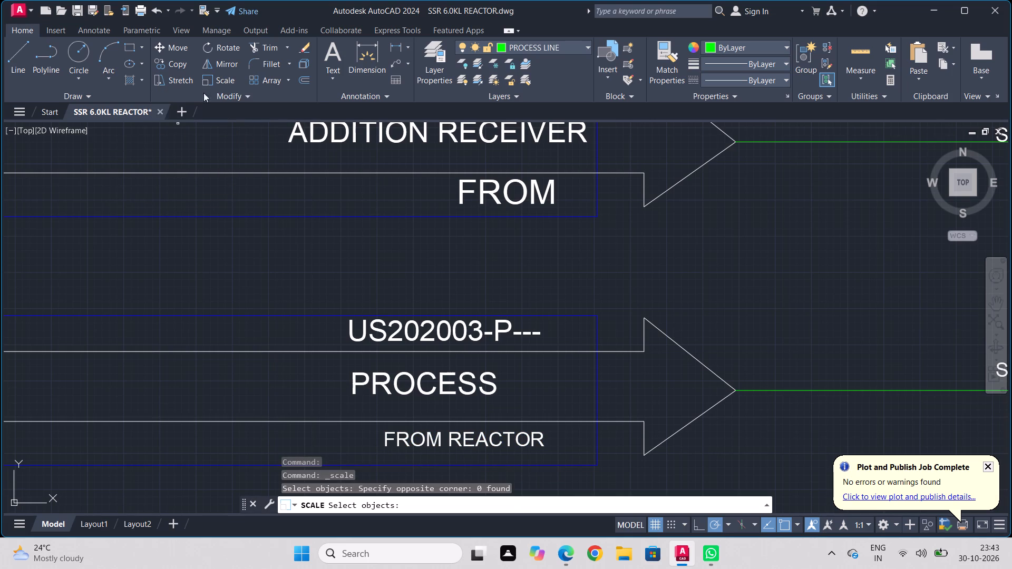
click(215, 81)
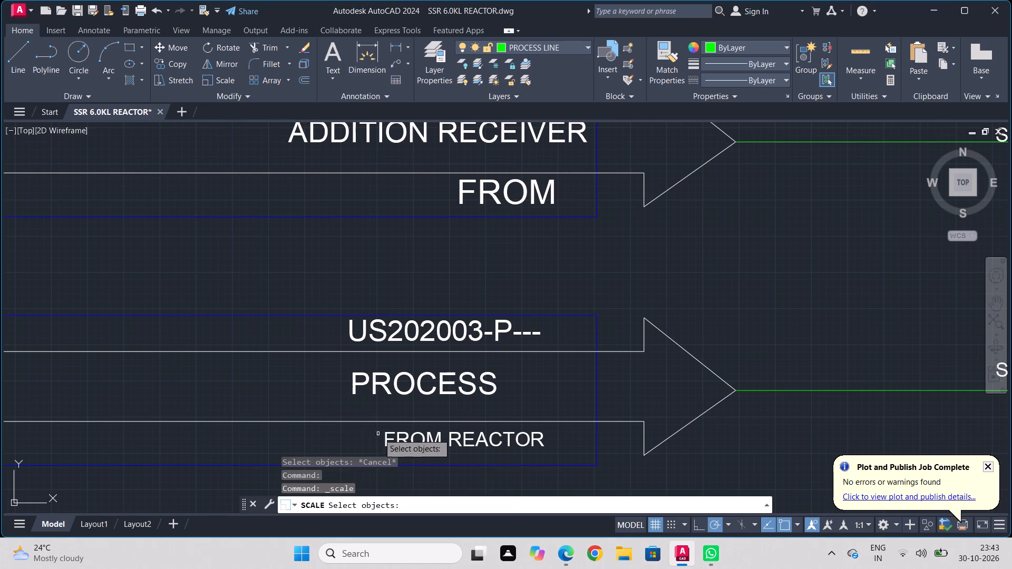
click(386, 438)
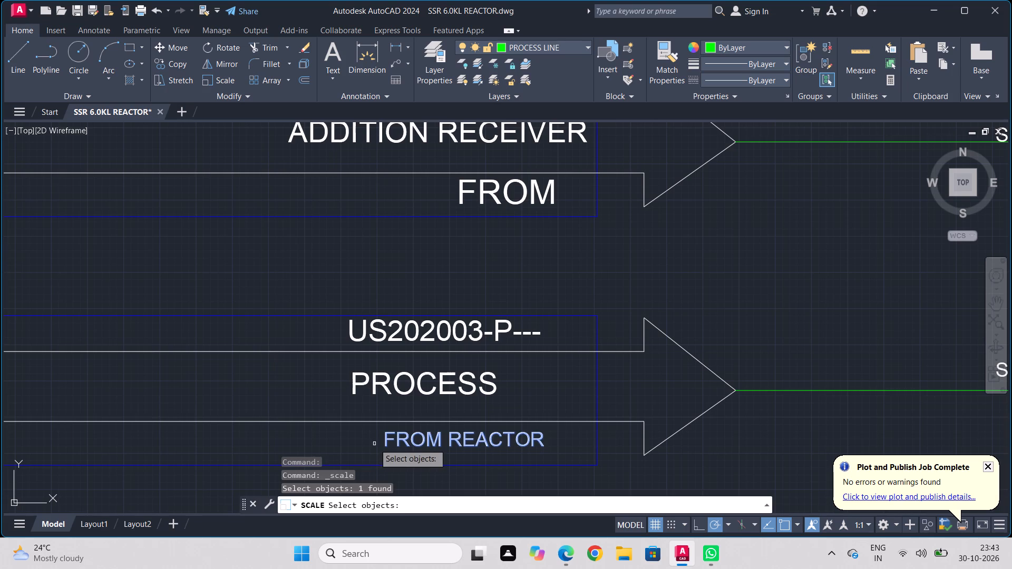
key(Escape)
Scale up the FROM REACTOR text in the same line tag by about 1.35 from its insertion point.
click(396, 439)
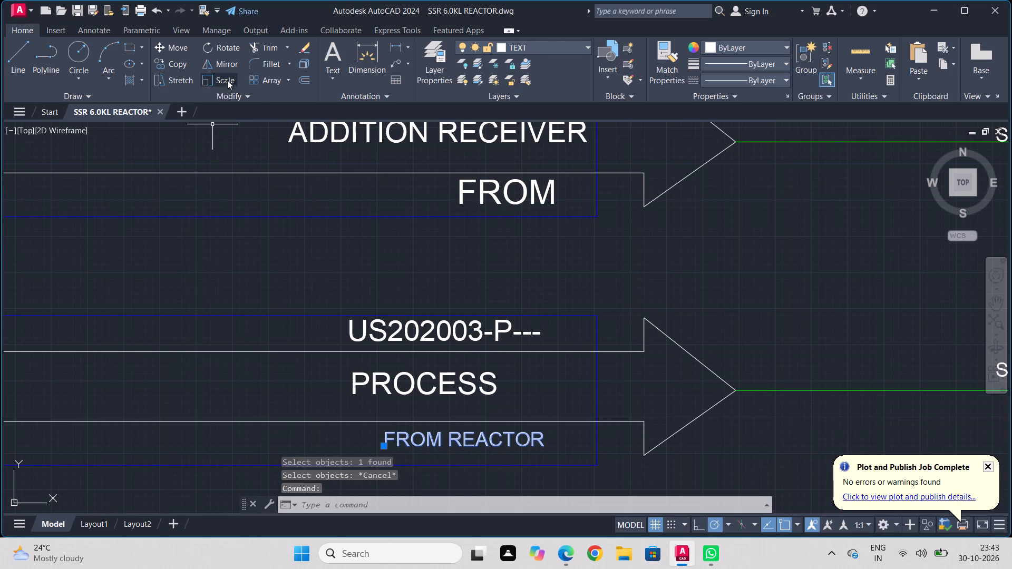
click(228, 77)
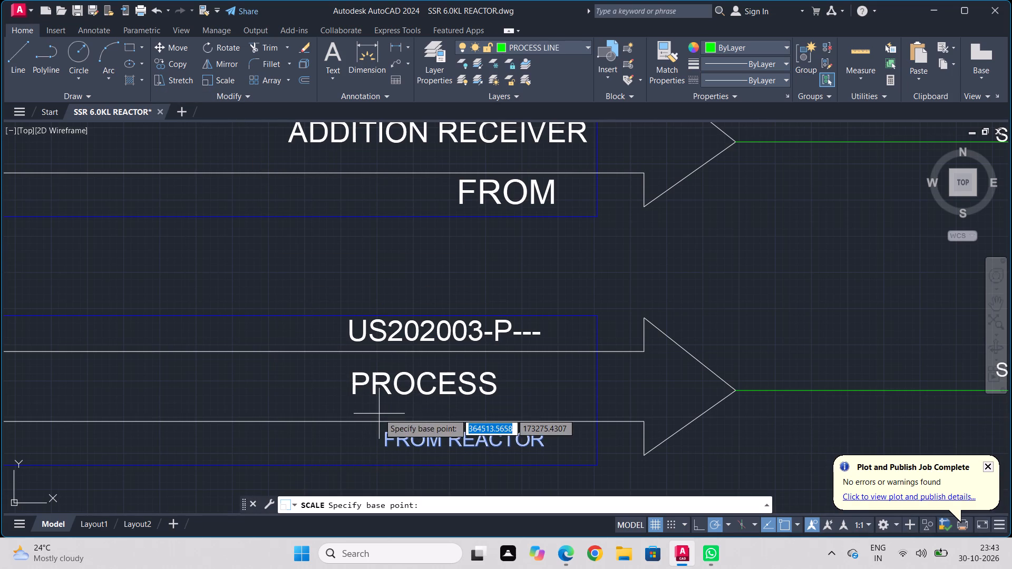
middle_drag(379, 414, 412, 313)
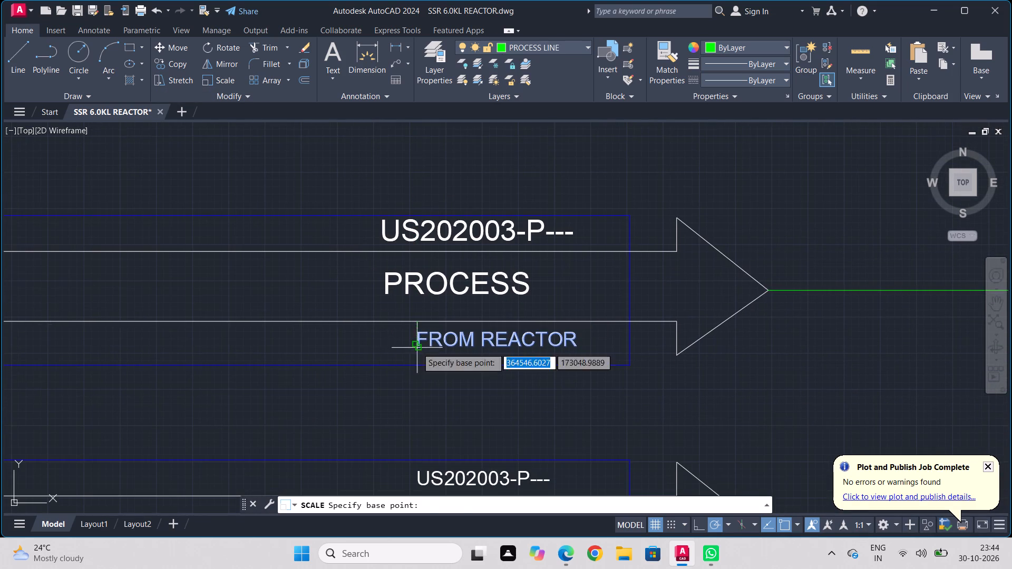
click(417, 348)
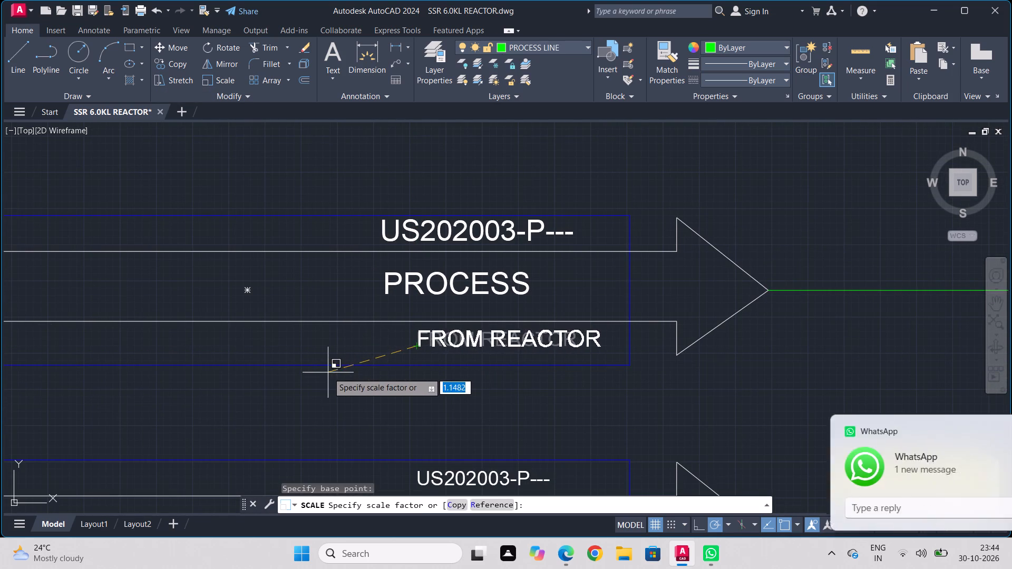
click(312, 377)
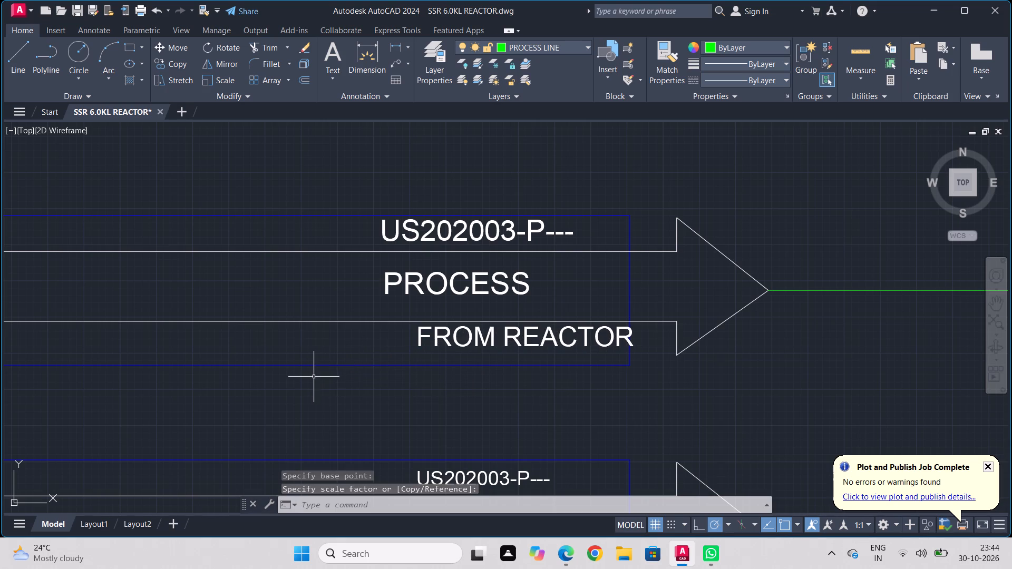
Move the enlarged FROM REACTOR text horizontally left about 380 units so that it fits inside its tag box.
click(483, 339)
click(164, 41)
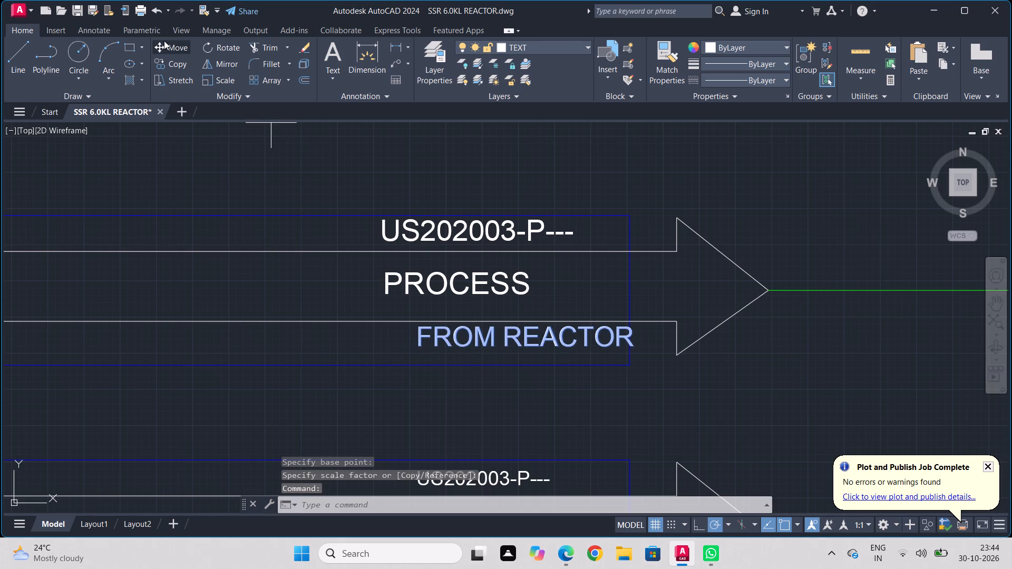
click(416, 345)
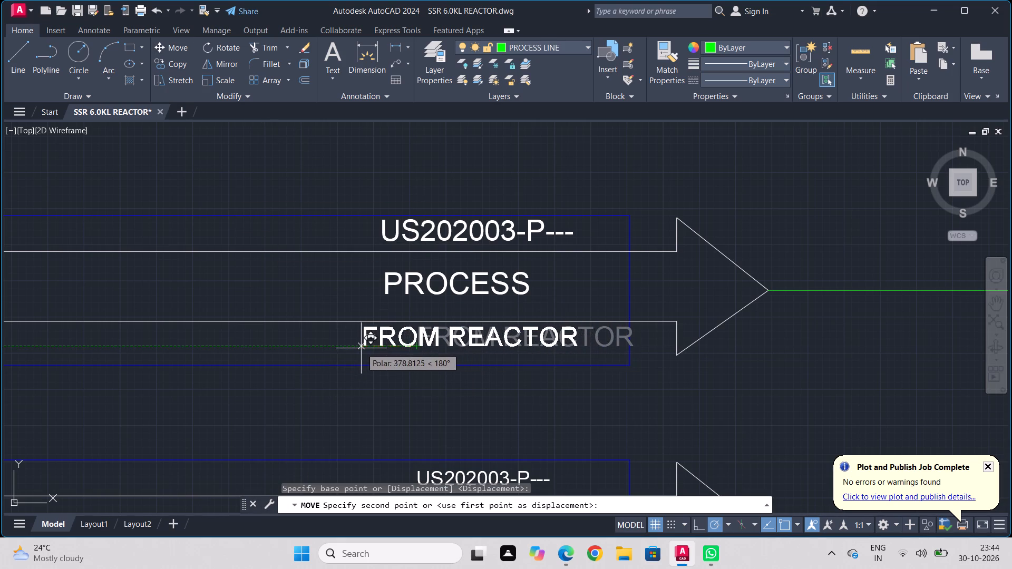
click(361, 348)
Scale up the US202003-P--- text in the CA-1 / ULD line tag by about 1.45 from its insertion point.
middle_drag(437, 401, 490, 201)
click(491, 280)
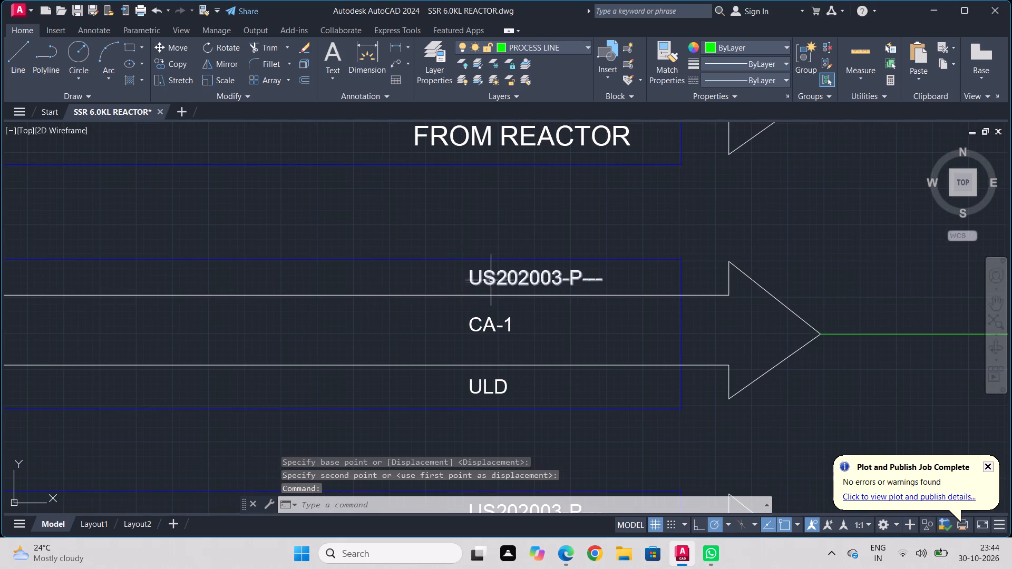
click(213, 77)
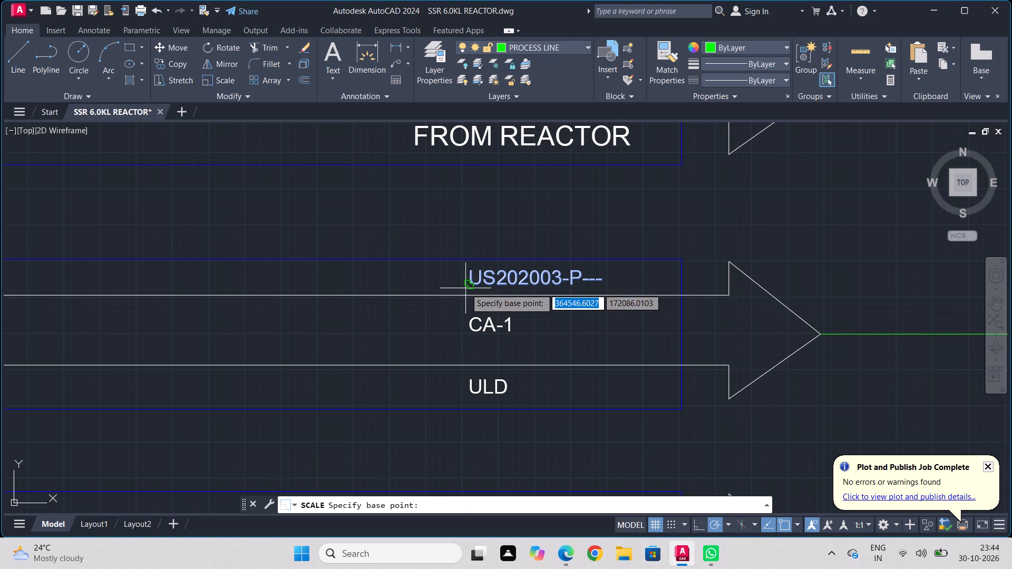
click(465, 288)
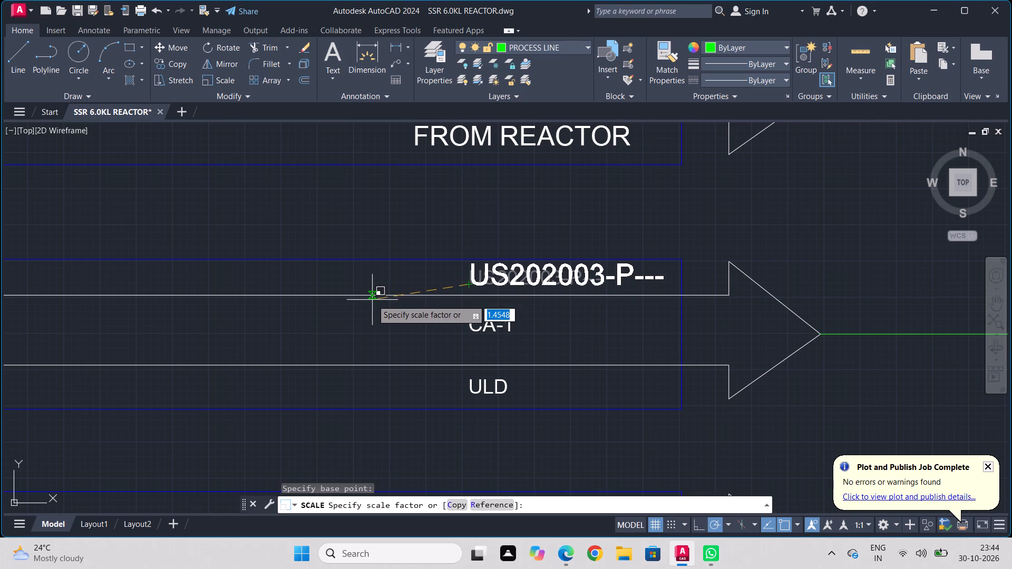
click(372, 300)
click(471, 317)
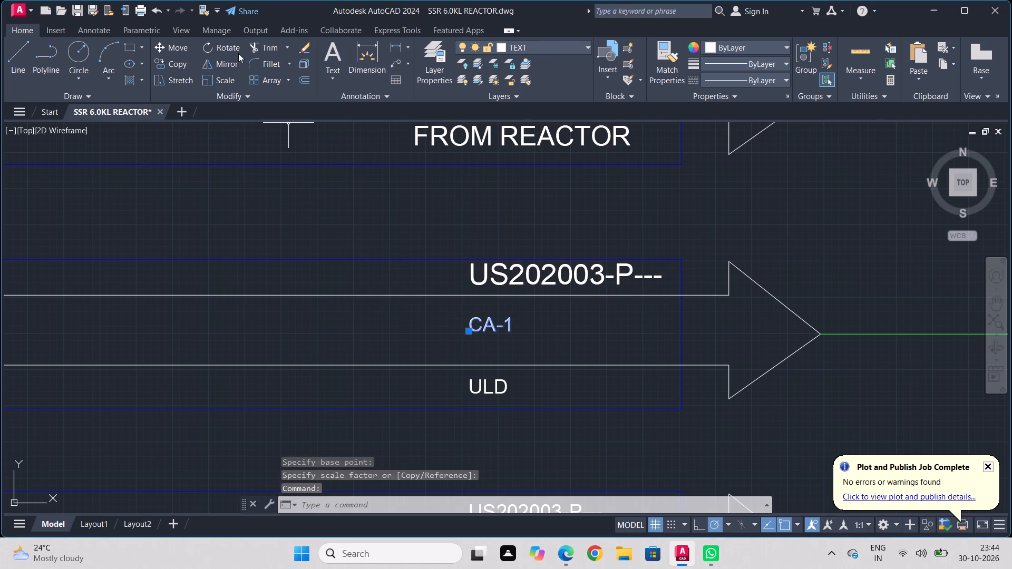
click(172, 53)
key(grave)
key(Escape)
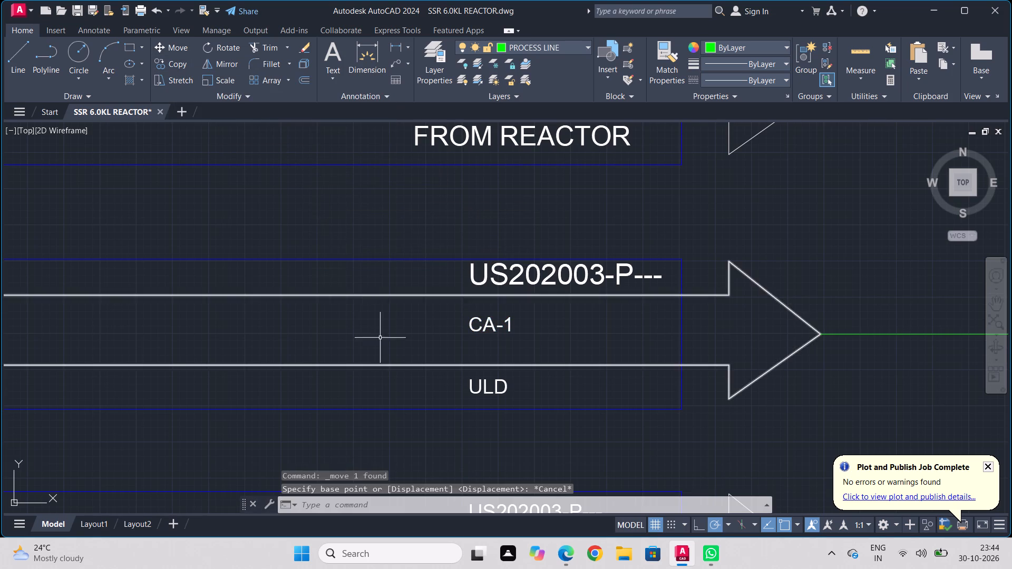
Scale up the CA-1 text in the CA-1 / ULD line tag by about 1.8 from its insertion point.
click(491, 321)
click(220, 77)
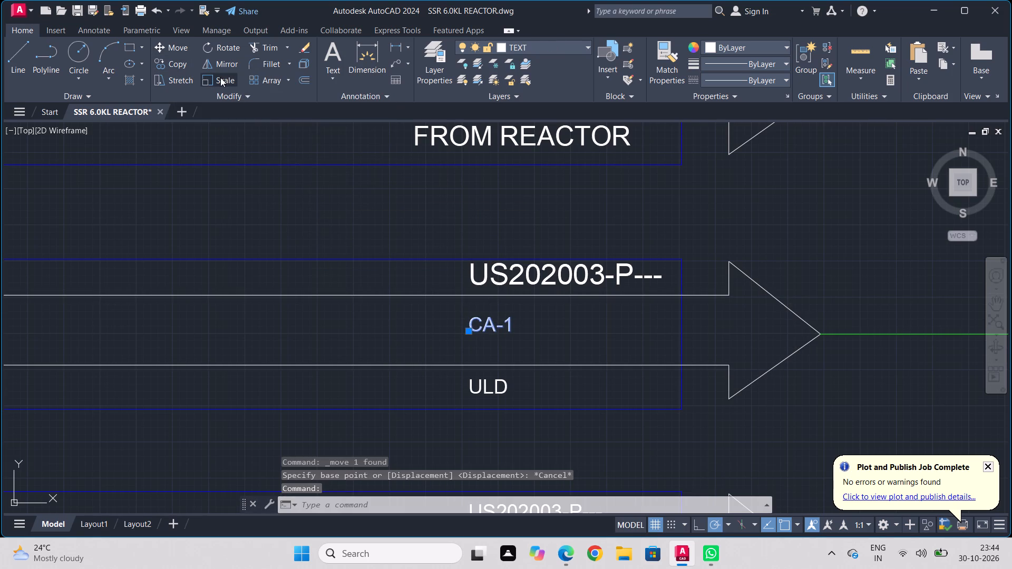
click(474, 321)
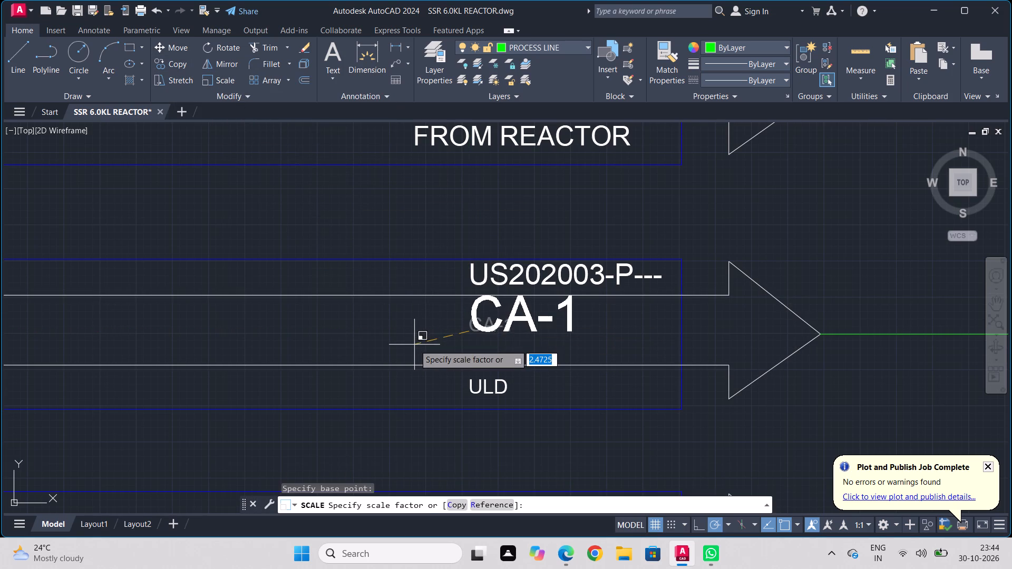
click(426, 339)
Scale up the ULD text in the CA-1 / ULD line tag by about 1.4 from its insertion point.
click(476, 382)
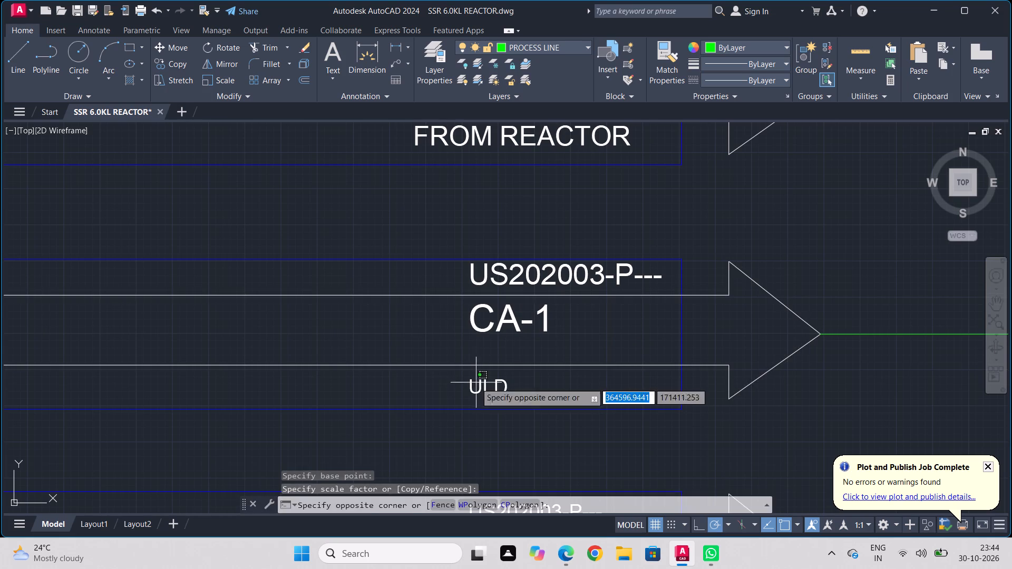
click(472, 389)
click(213, 79)
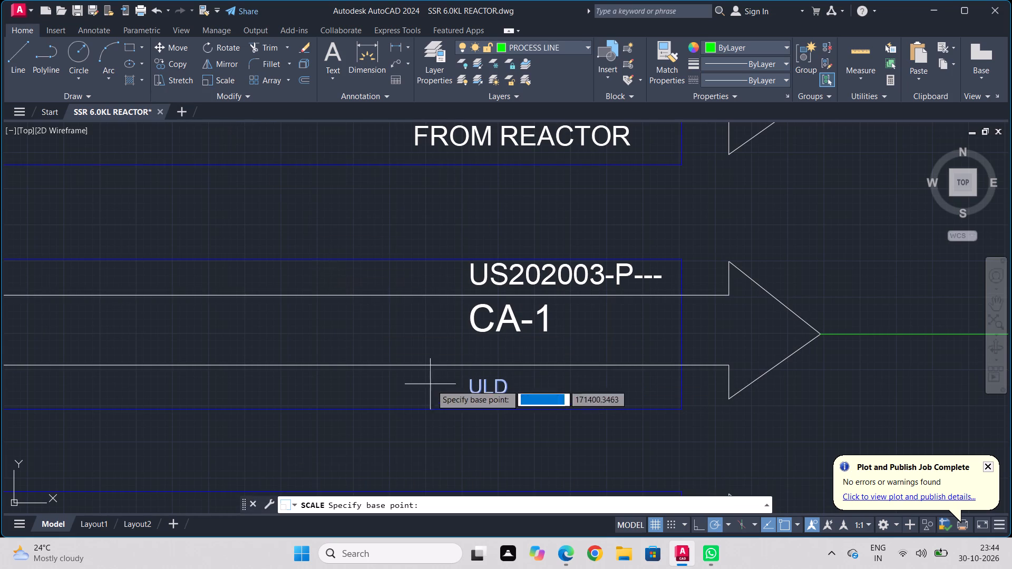
click(478, 391)
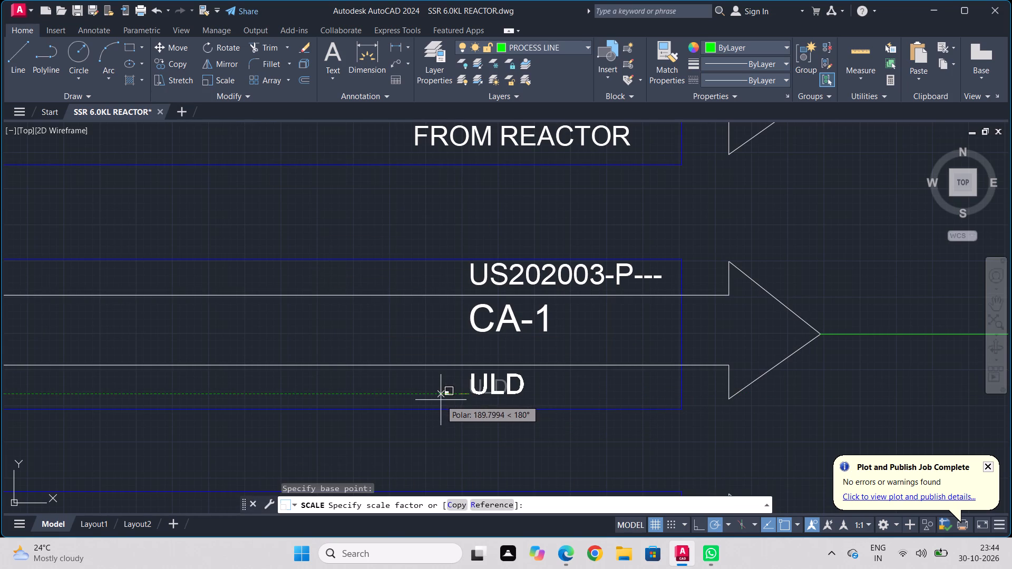
click(441, 400)
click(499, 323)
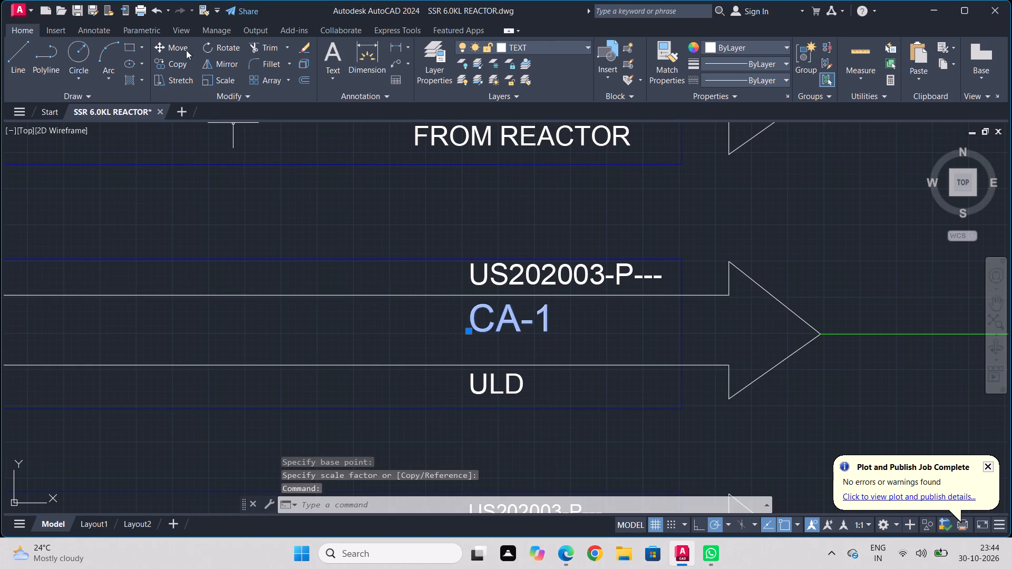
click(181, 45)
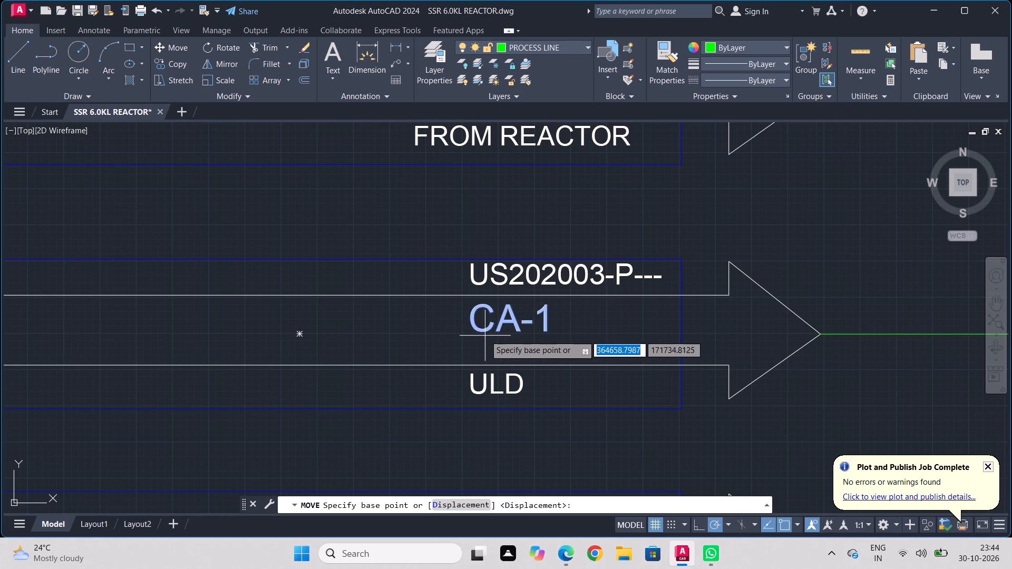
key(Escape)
Scale down the CA-1 text in the CA-1 / ULD line tag by about 0.8 from its insertion point.
click(488, 326)
click(221, 81)
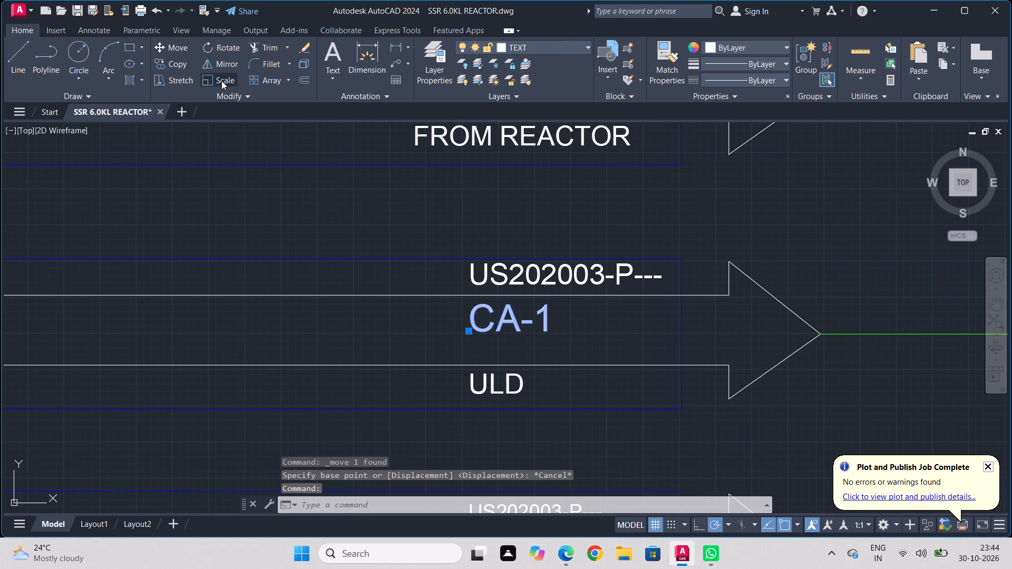
click(471, 333)
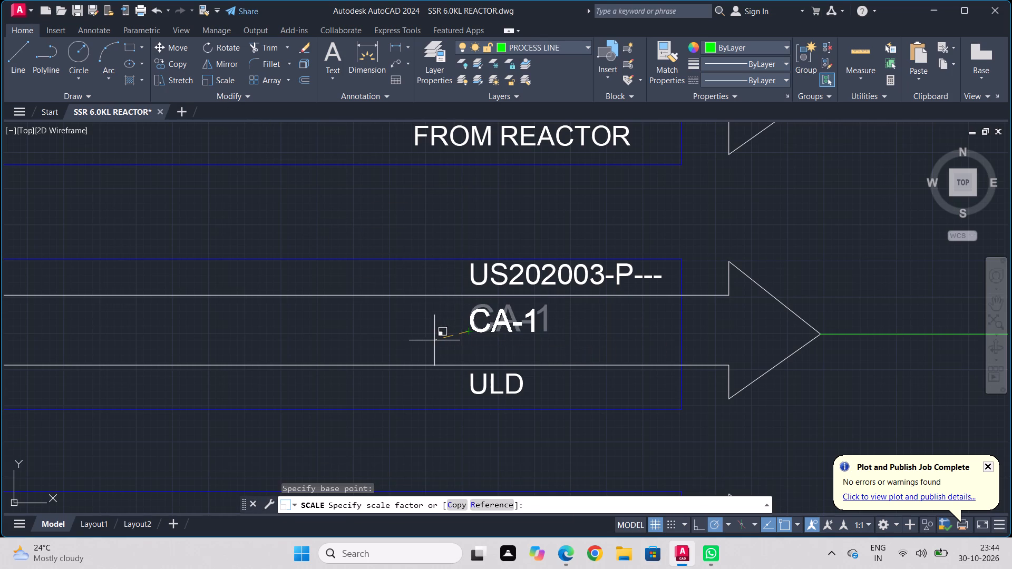
click(434, 340)
Scale up the PPR/25 label on the nitrogen line by about 2 from its insertion point.
scroll(512, 409, down, 2)
middle_drag(502, 417, 484, 291)
scroll(484, 290, down, 1)
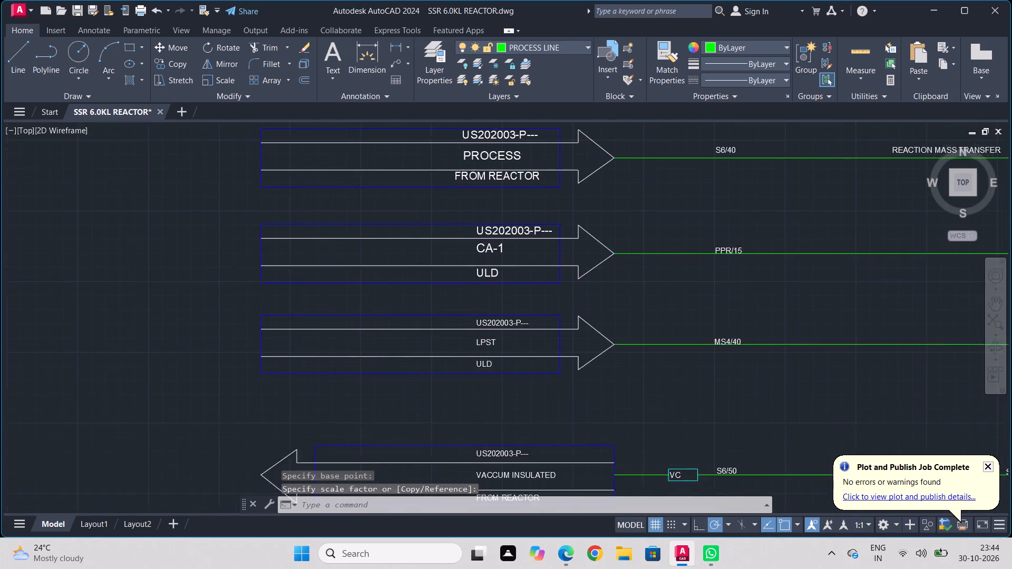
scroll(480, 394, down, 1)
middle_drag(576, 223, 557, 408)
scroll(558, 401, down, 1)
scroll(558, 399, up, 1)
scroll(562, 291, up, 3)
click(532, 206)
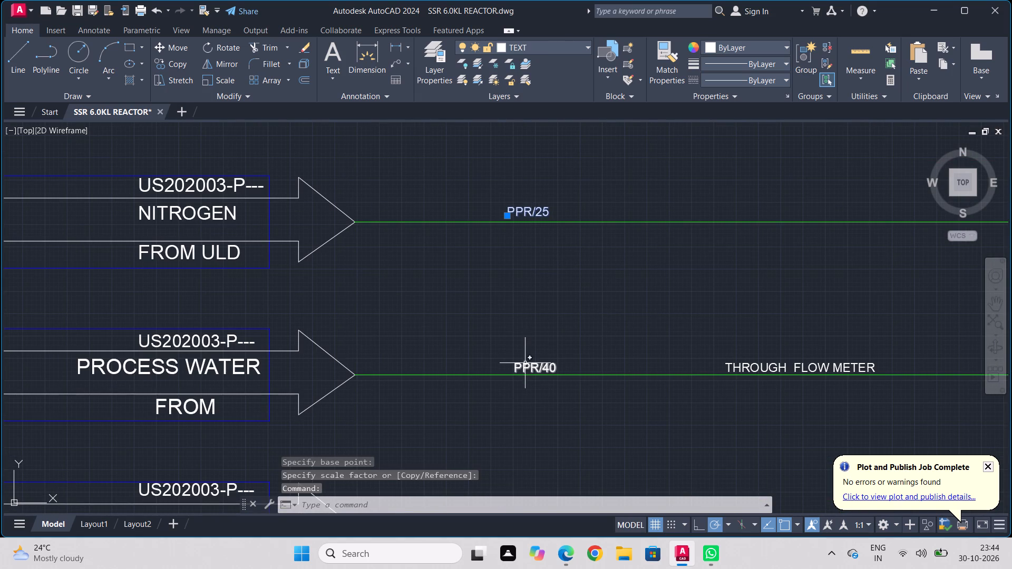
click(201, 79)
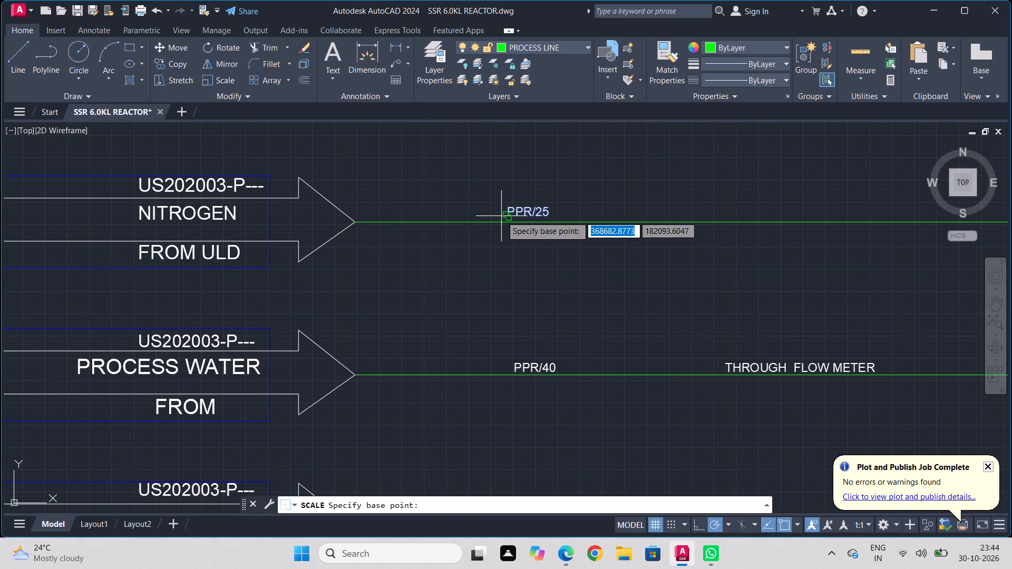
click(502, 216)
click(468, 229)
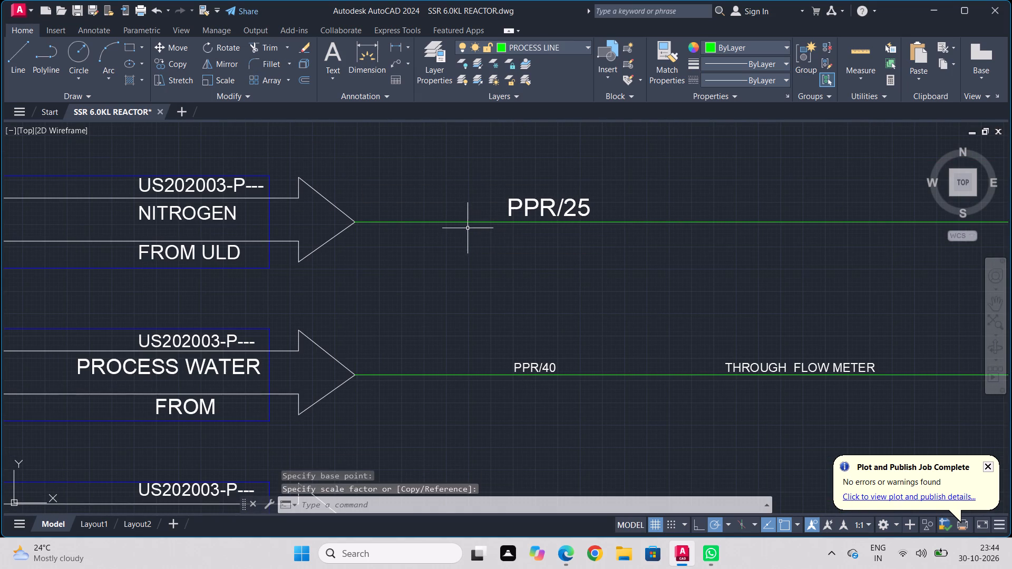
Select the PPR/40, S6/40 and both THROUGH FLOW METER labels along the process water, chemicals, solvent and addition receiver lines.
click(537, 365)
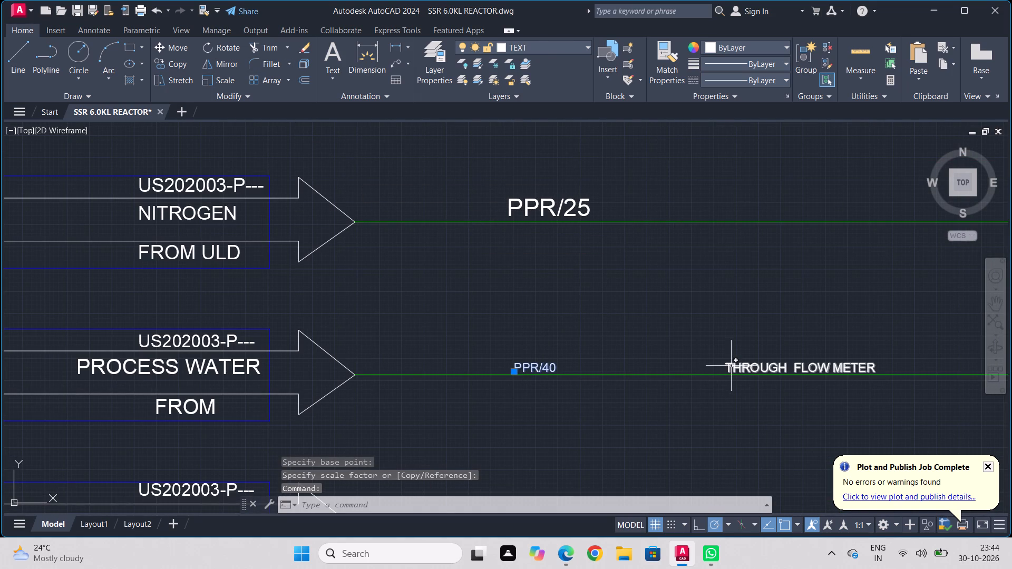
click(732, 366)
scroll(589, 413, down, 1)
middle_drag(588, 411, 538, 222)
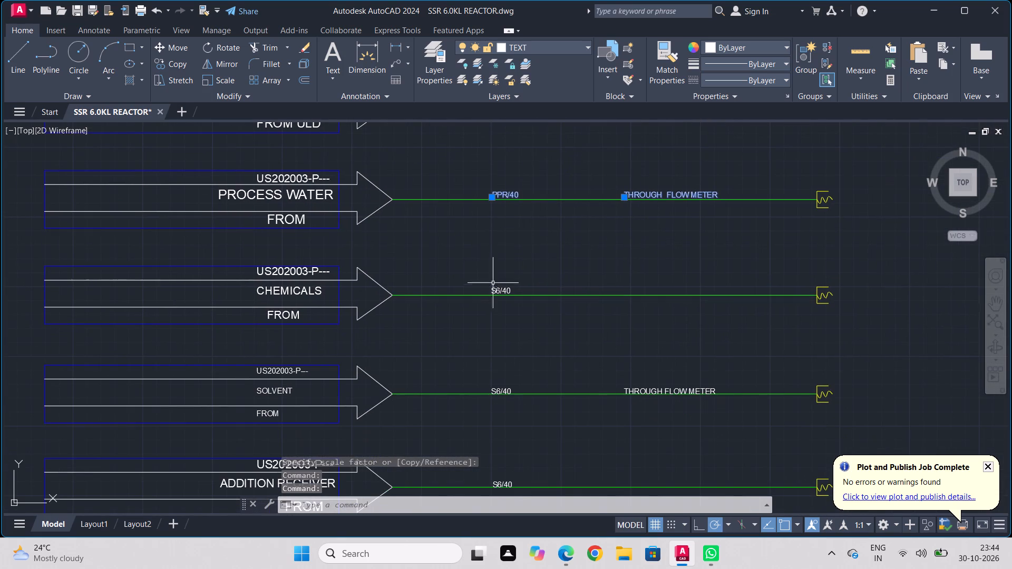
click(497, 292)
click(494, 390)
click(661, 391)
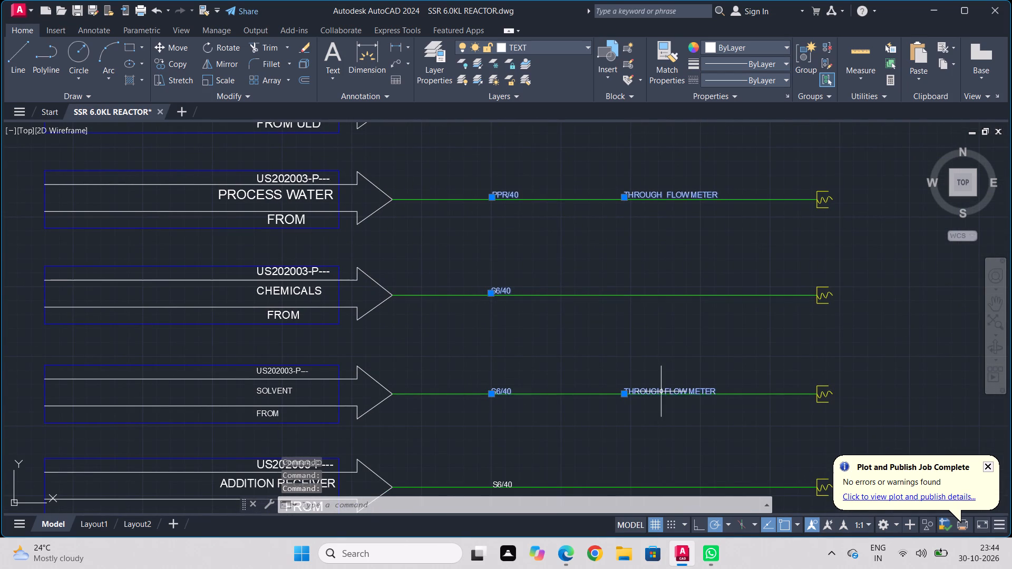
middle_drag(573, 410, 579, 241)
scroll(573, 410, down, 1)
scroll(534, 279, up, 2)
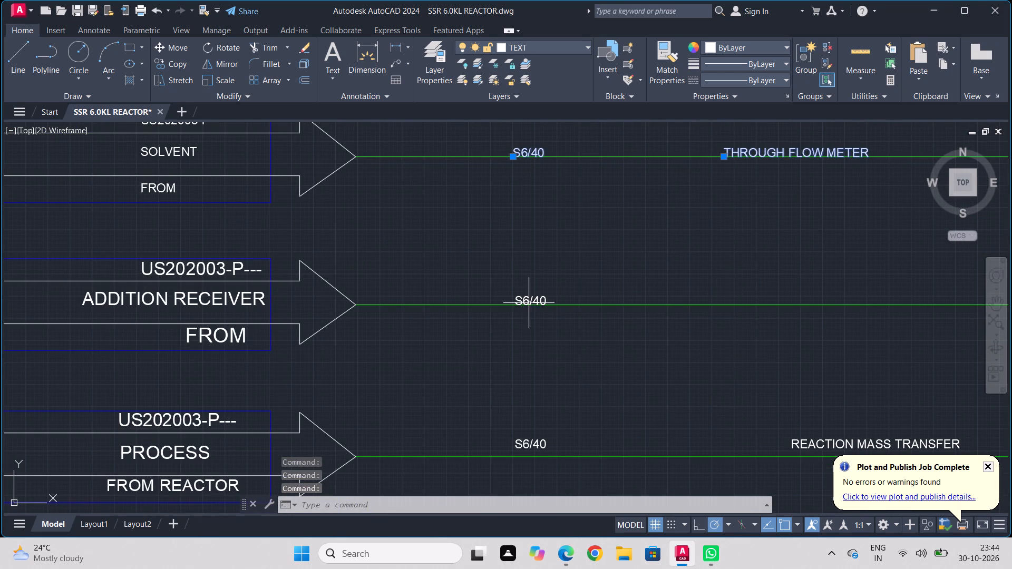
click(529, 304)
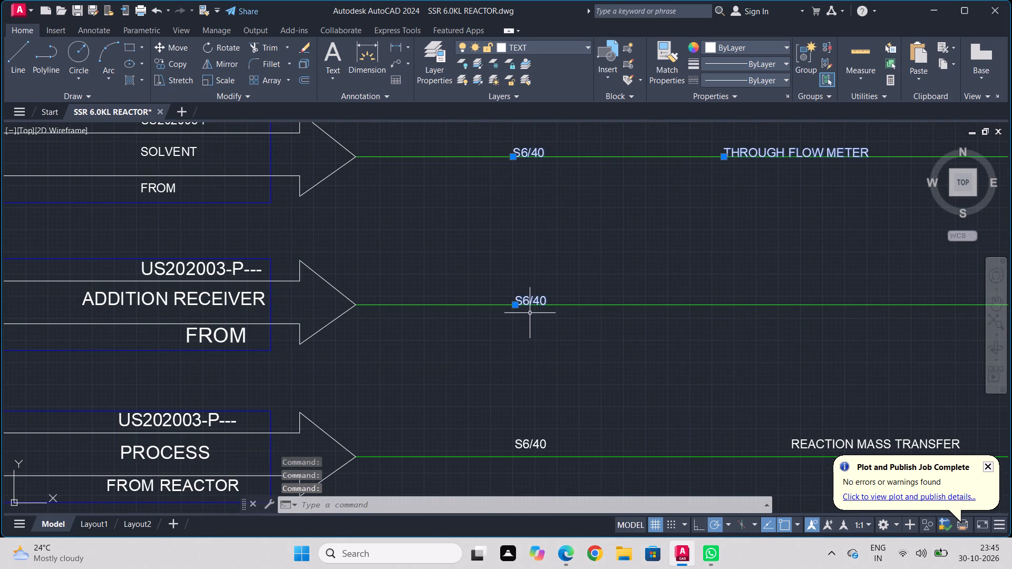
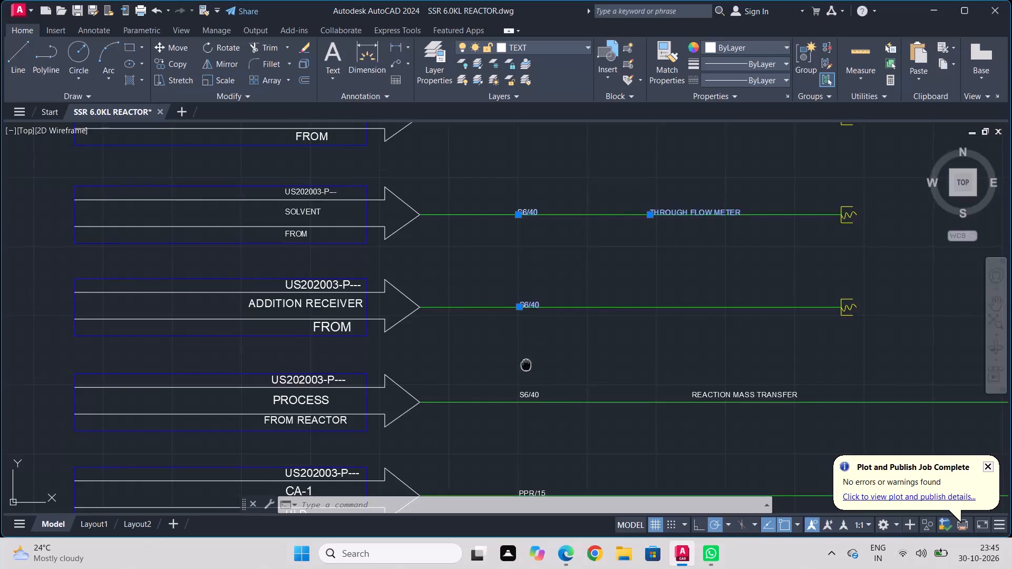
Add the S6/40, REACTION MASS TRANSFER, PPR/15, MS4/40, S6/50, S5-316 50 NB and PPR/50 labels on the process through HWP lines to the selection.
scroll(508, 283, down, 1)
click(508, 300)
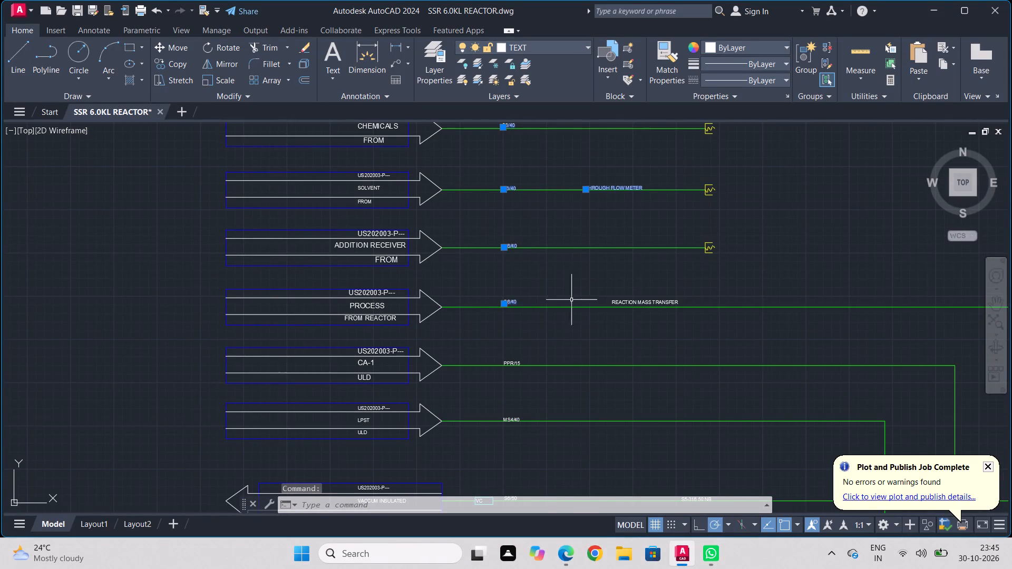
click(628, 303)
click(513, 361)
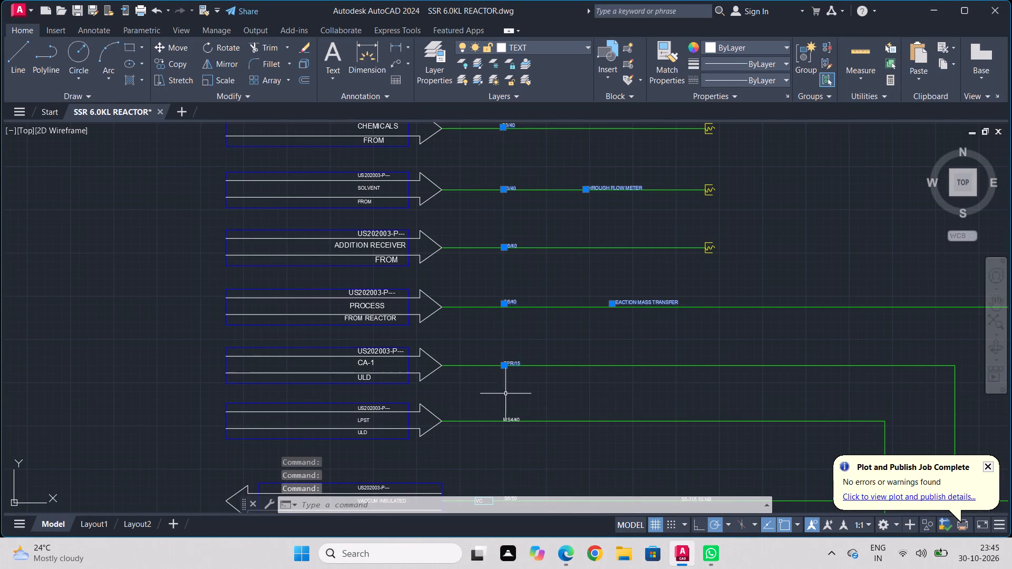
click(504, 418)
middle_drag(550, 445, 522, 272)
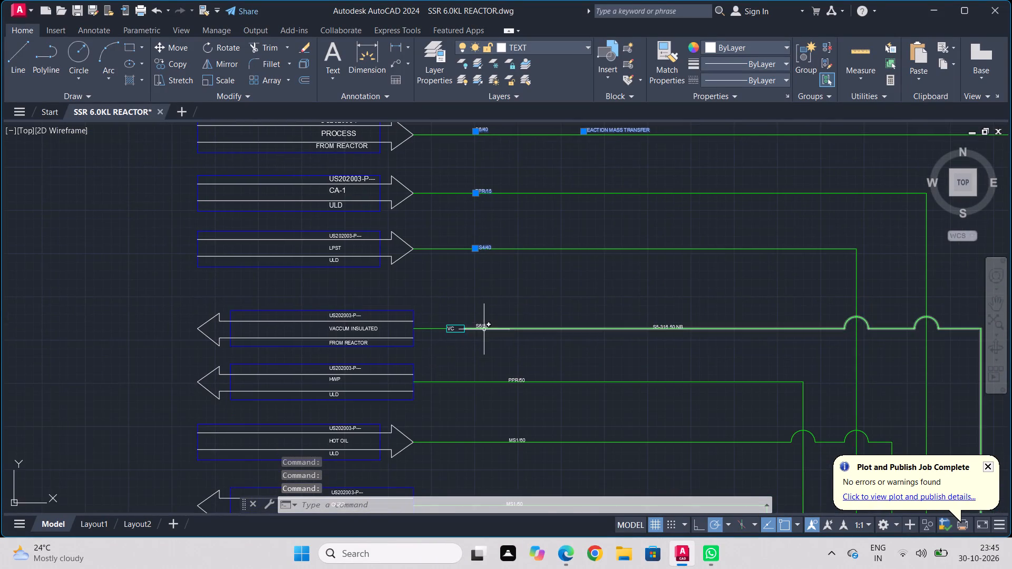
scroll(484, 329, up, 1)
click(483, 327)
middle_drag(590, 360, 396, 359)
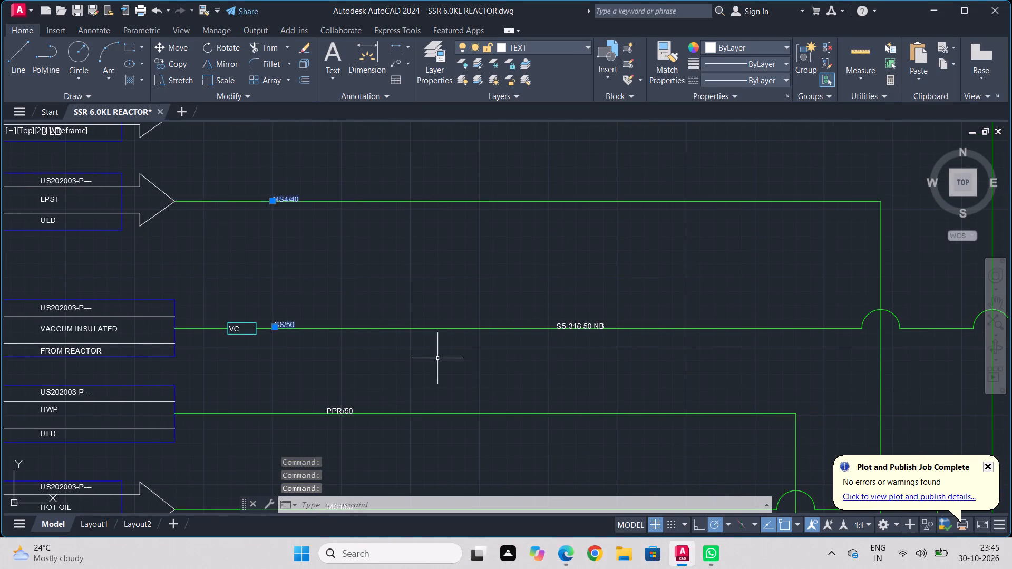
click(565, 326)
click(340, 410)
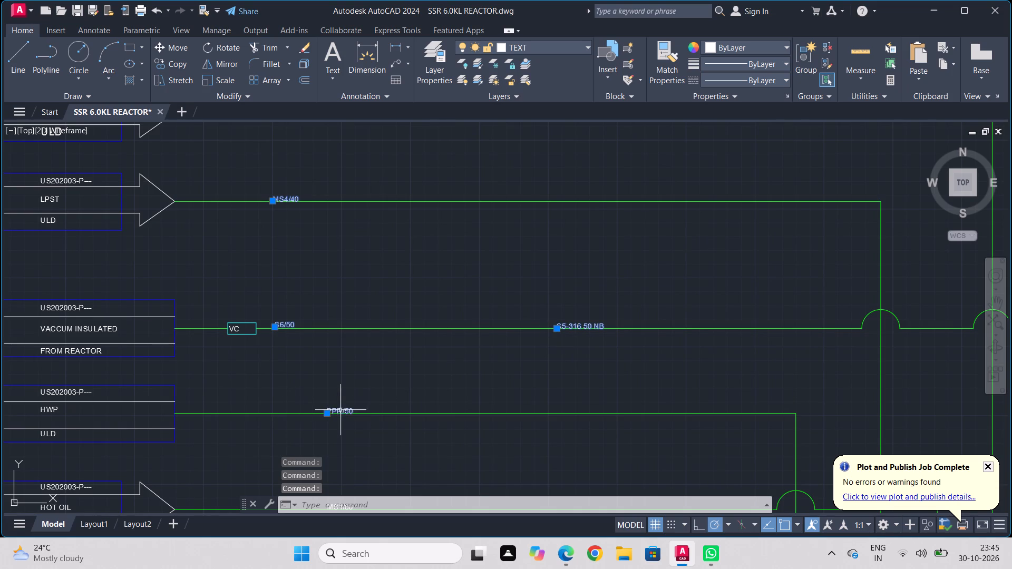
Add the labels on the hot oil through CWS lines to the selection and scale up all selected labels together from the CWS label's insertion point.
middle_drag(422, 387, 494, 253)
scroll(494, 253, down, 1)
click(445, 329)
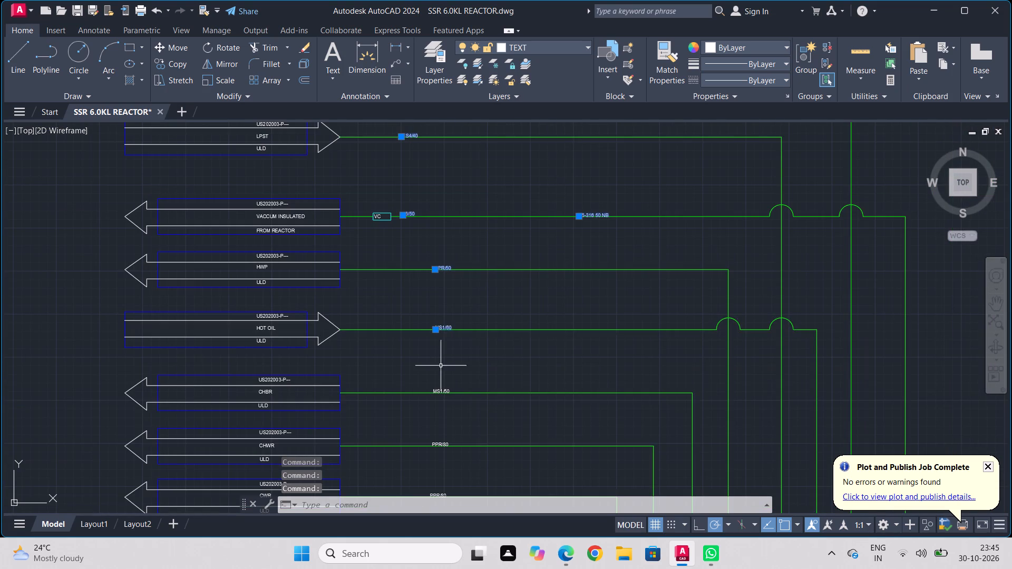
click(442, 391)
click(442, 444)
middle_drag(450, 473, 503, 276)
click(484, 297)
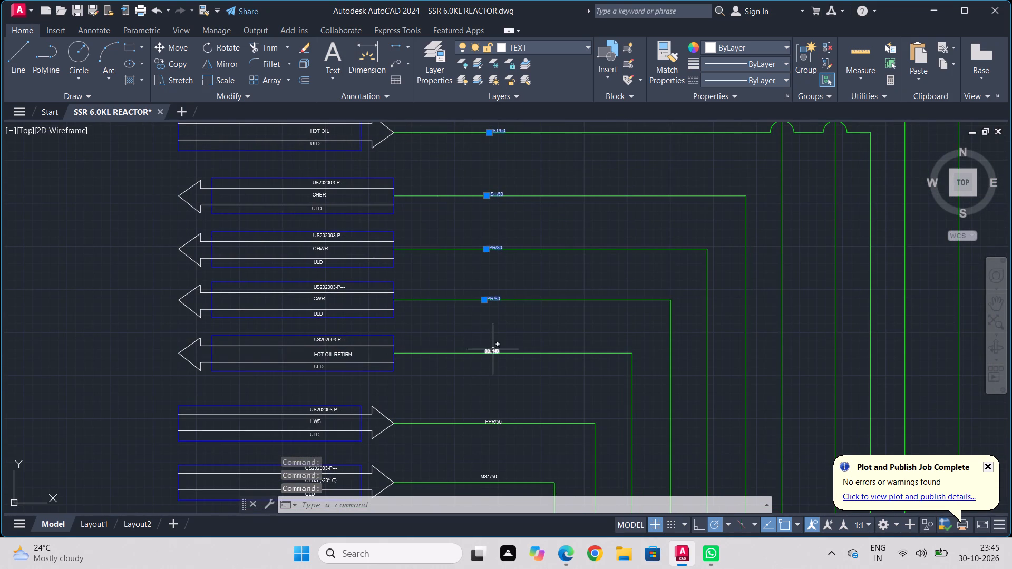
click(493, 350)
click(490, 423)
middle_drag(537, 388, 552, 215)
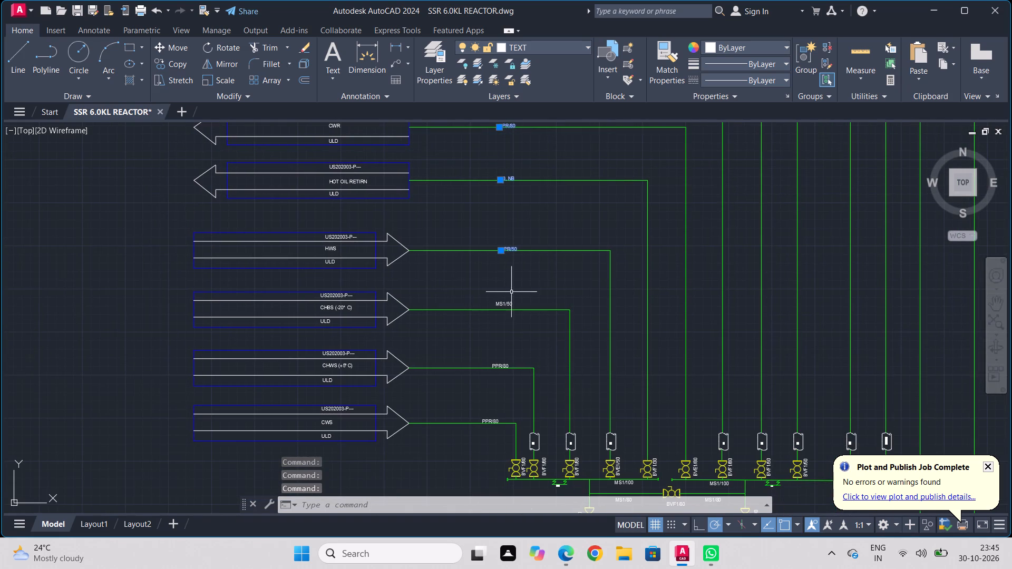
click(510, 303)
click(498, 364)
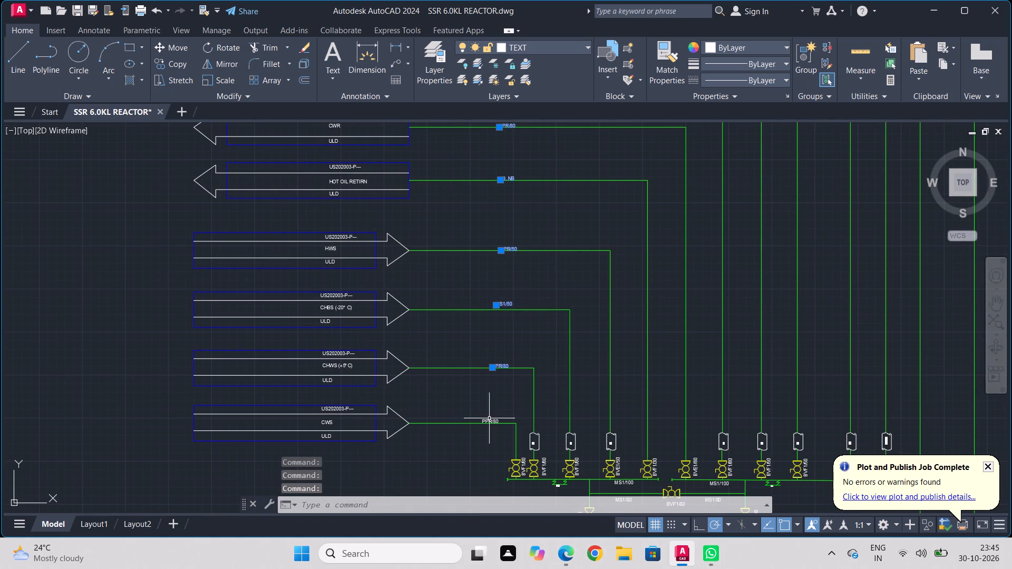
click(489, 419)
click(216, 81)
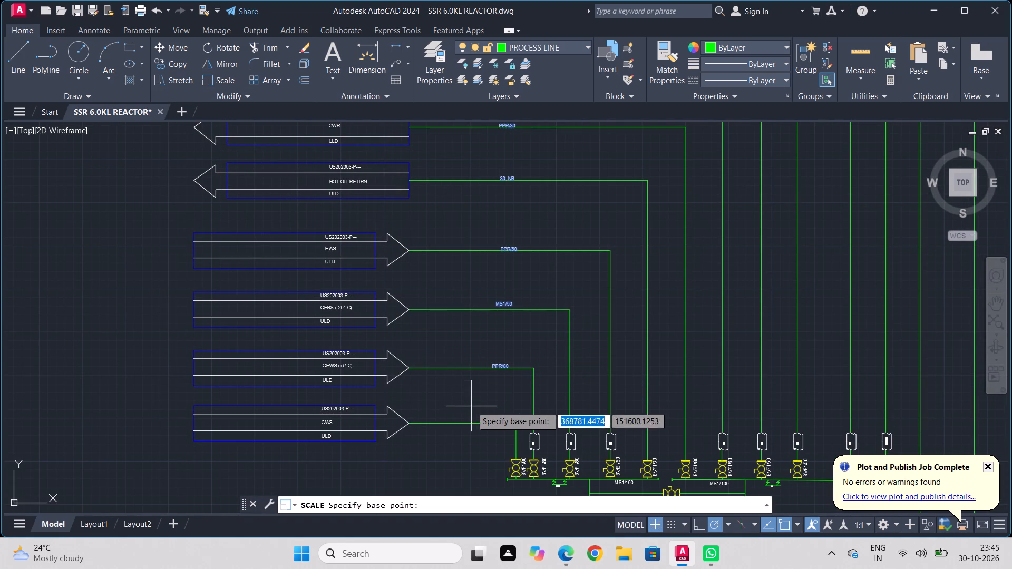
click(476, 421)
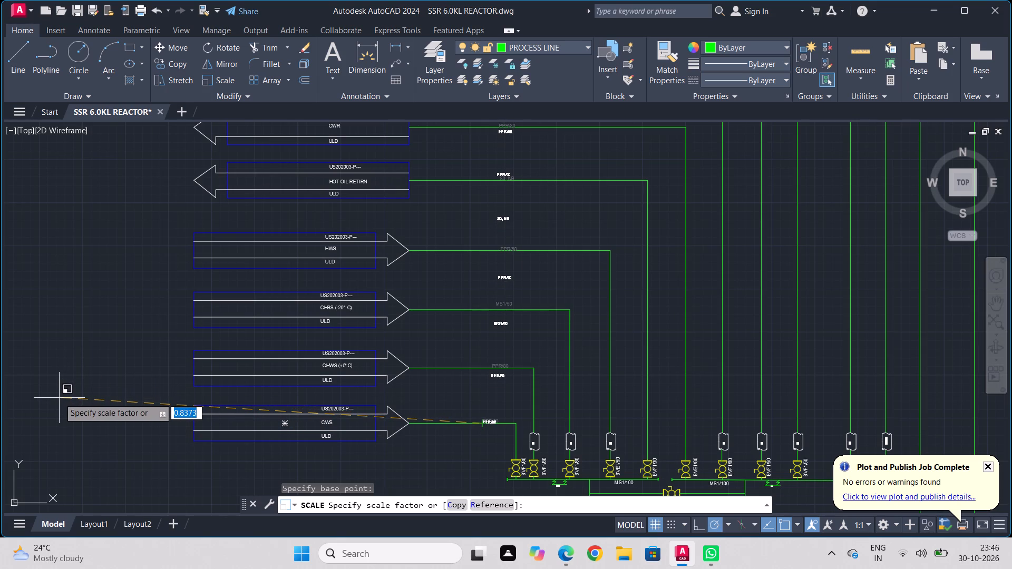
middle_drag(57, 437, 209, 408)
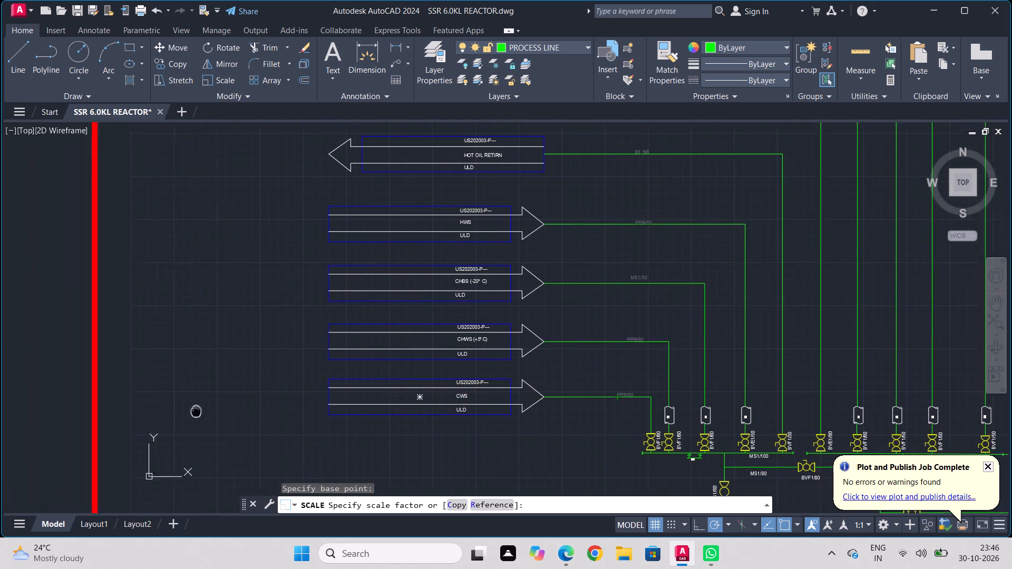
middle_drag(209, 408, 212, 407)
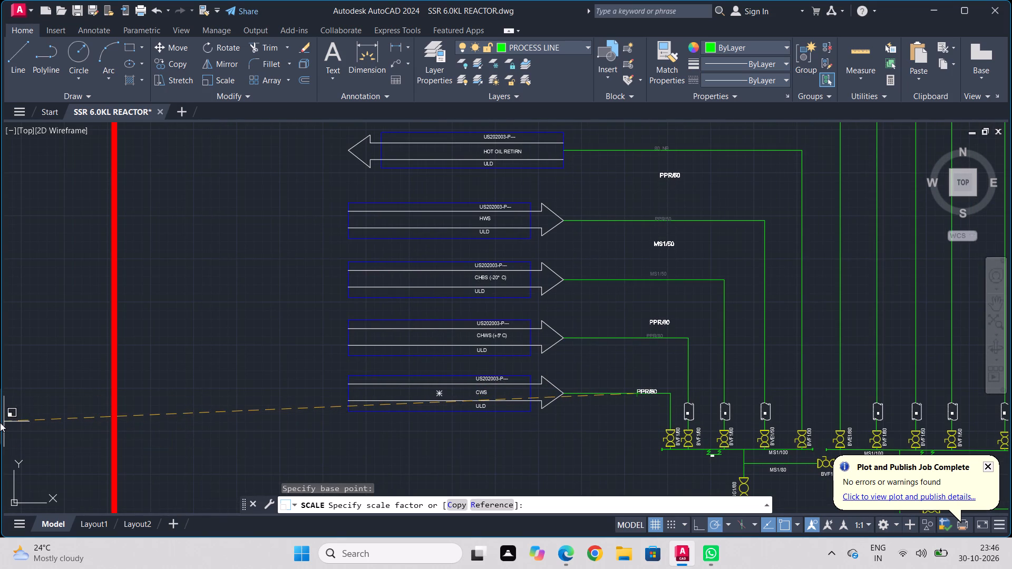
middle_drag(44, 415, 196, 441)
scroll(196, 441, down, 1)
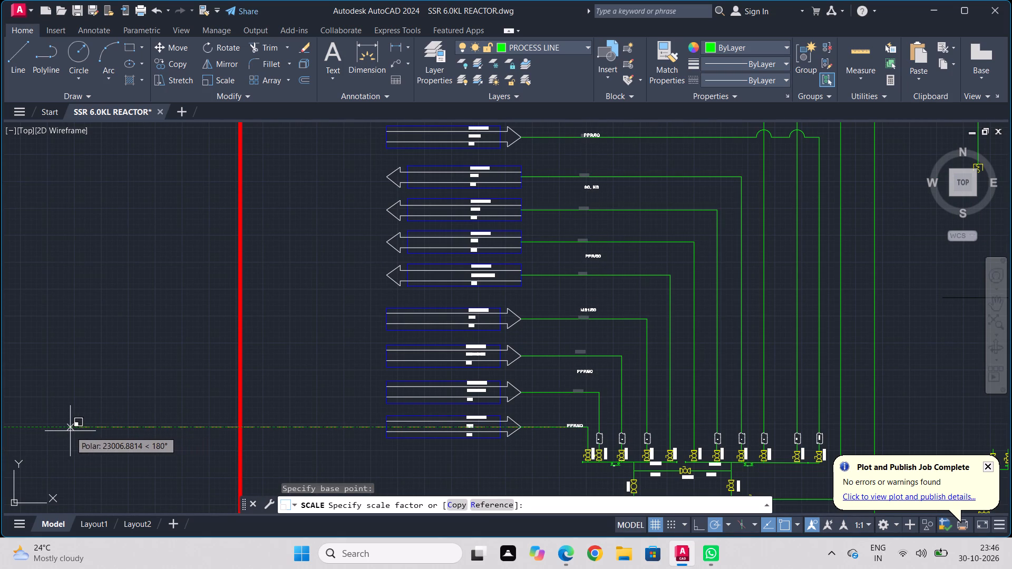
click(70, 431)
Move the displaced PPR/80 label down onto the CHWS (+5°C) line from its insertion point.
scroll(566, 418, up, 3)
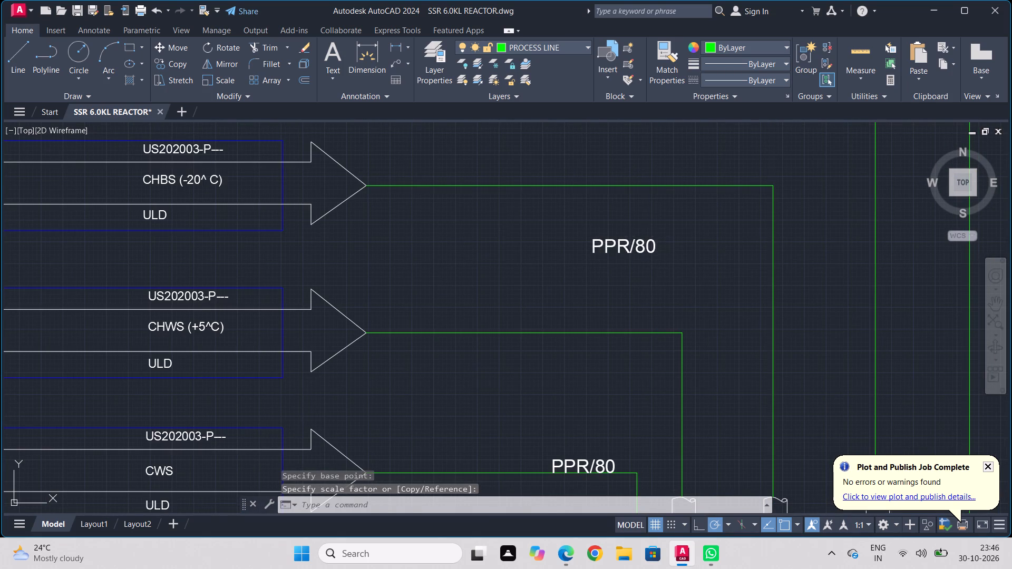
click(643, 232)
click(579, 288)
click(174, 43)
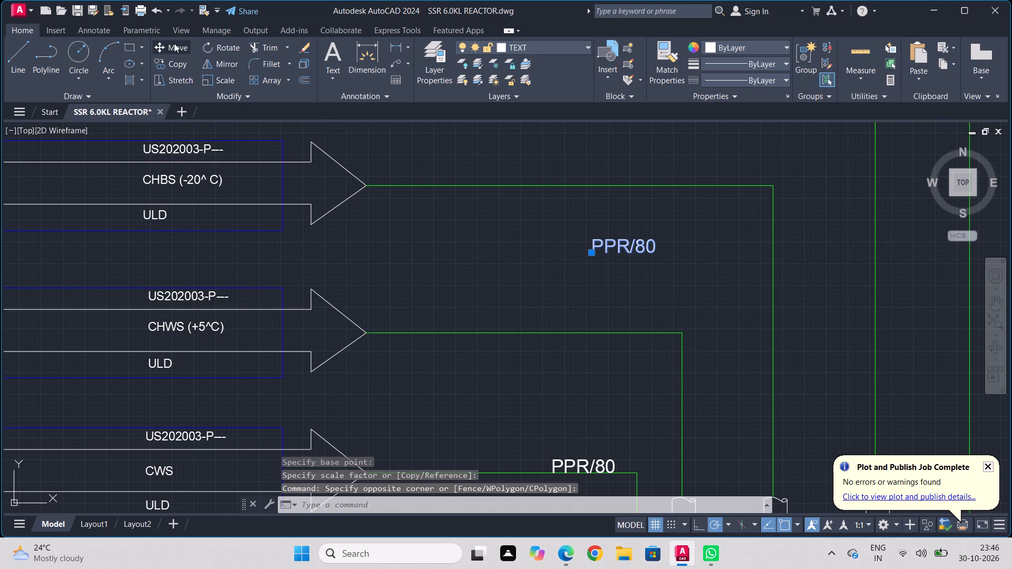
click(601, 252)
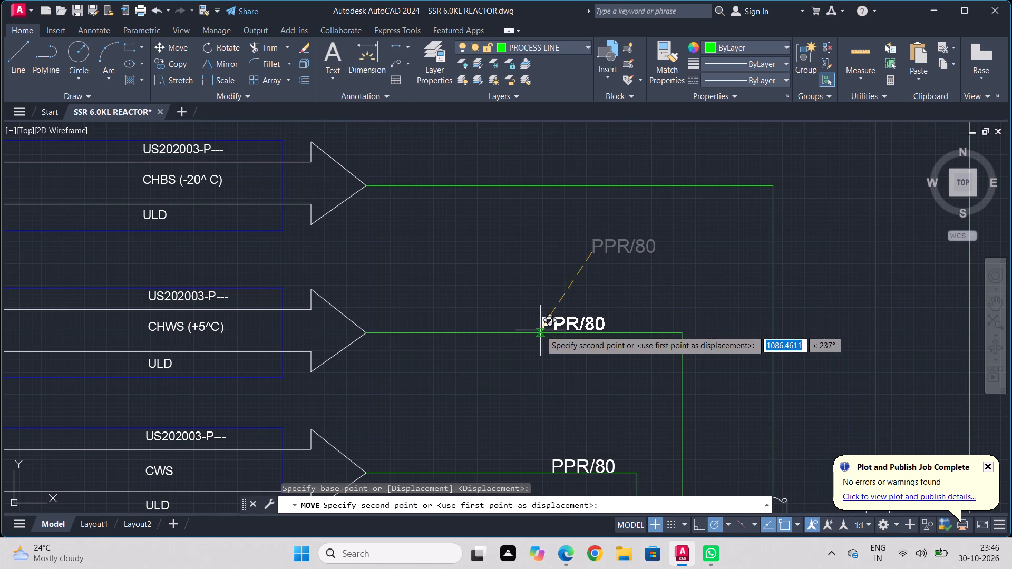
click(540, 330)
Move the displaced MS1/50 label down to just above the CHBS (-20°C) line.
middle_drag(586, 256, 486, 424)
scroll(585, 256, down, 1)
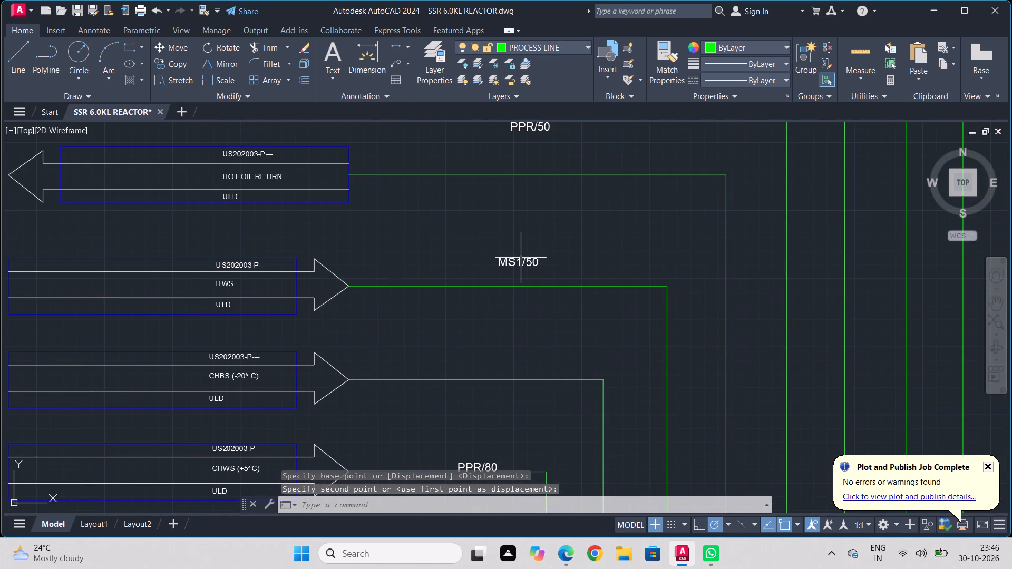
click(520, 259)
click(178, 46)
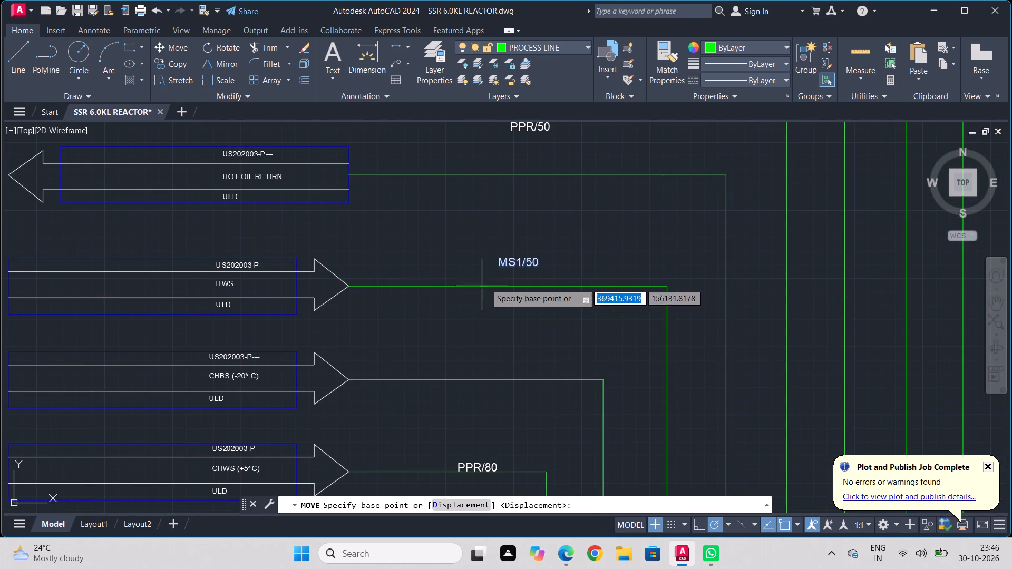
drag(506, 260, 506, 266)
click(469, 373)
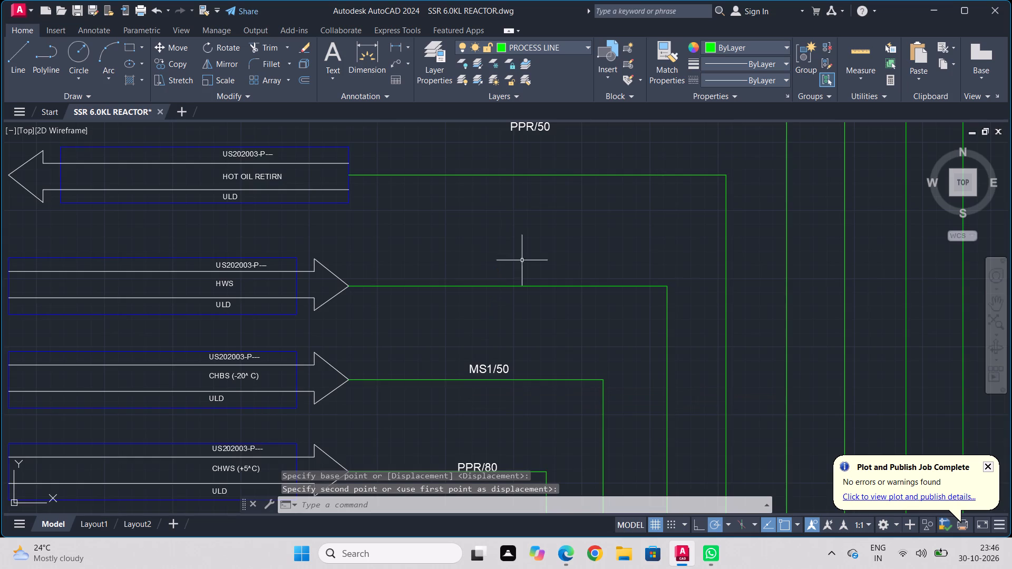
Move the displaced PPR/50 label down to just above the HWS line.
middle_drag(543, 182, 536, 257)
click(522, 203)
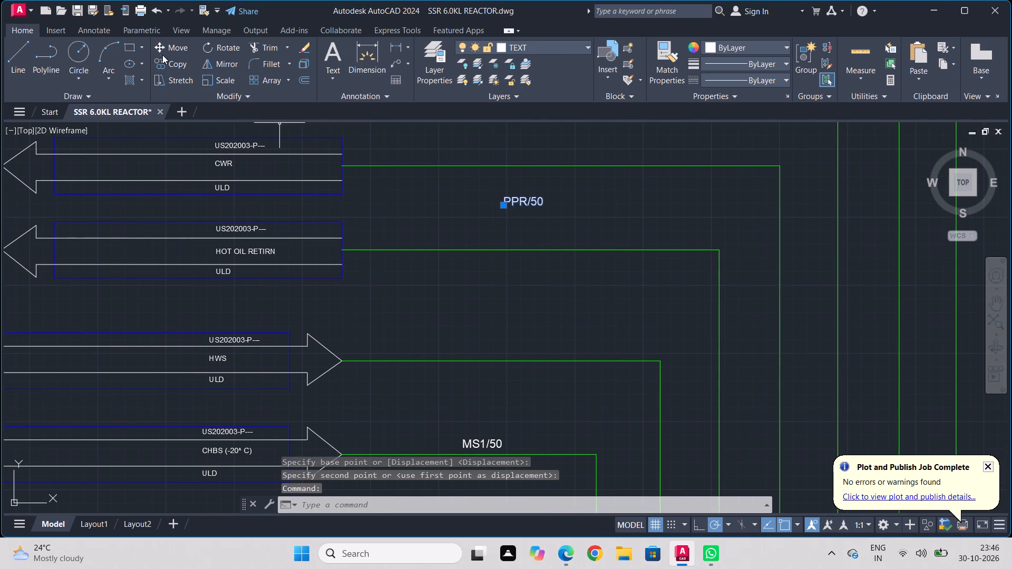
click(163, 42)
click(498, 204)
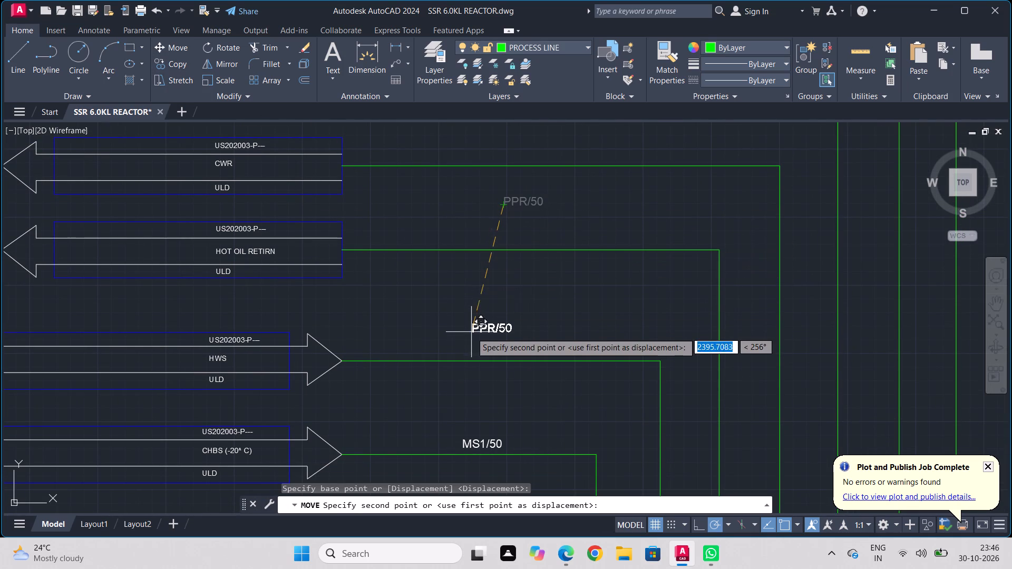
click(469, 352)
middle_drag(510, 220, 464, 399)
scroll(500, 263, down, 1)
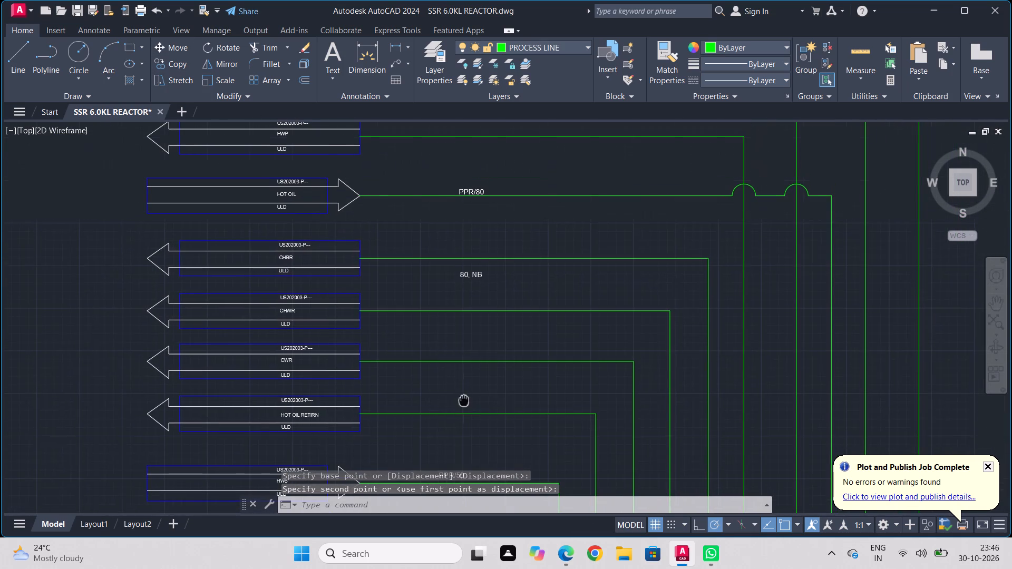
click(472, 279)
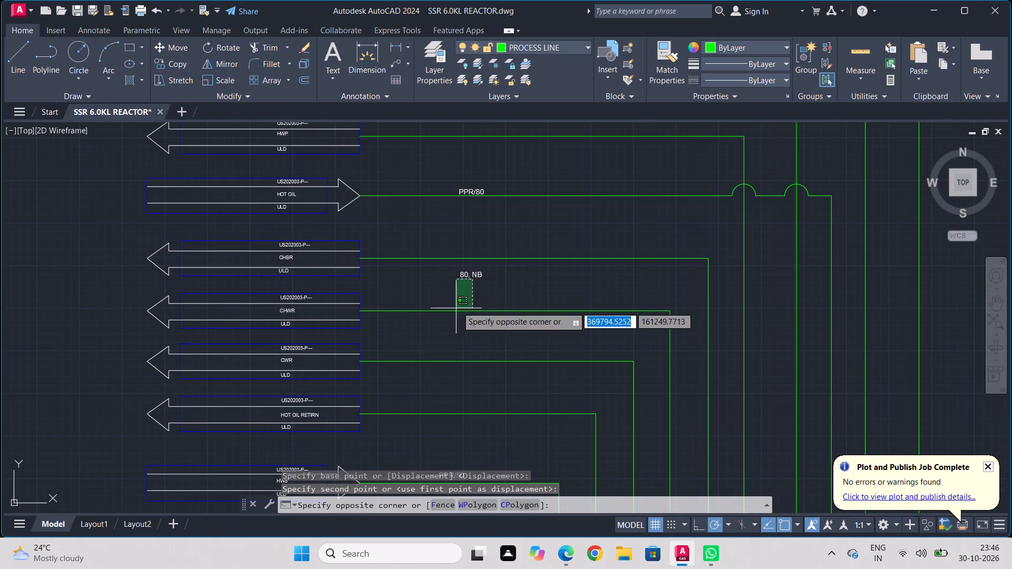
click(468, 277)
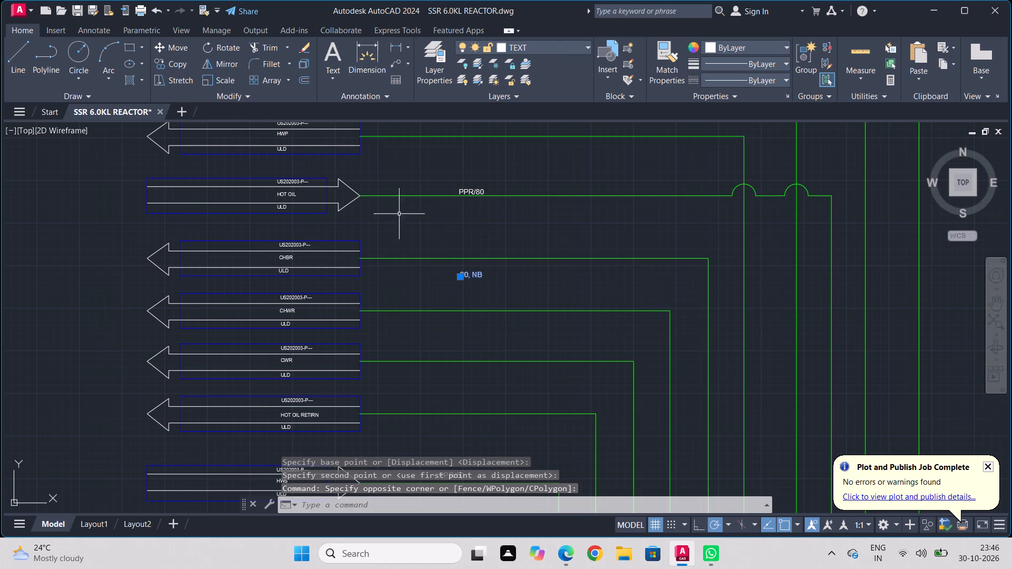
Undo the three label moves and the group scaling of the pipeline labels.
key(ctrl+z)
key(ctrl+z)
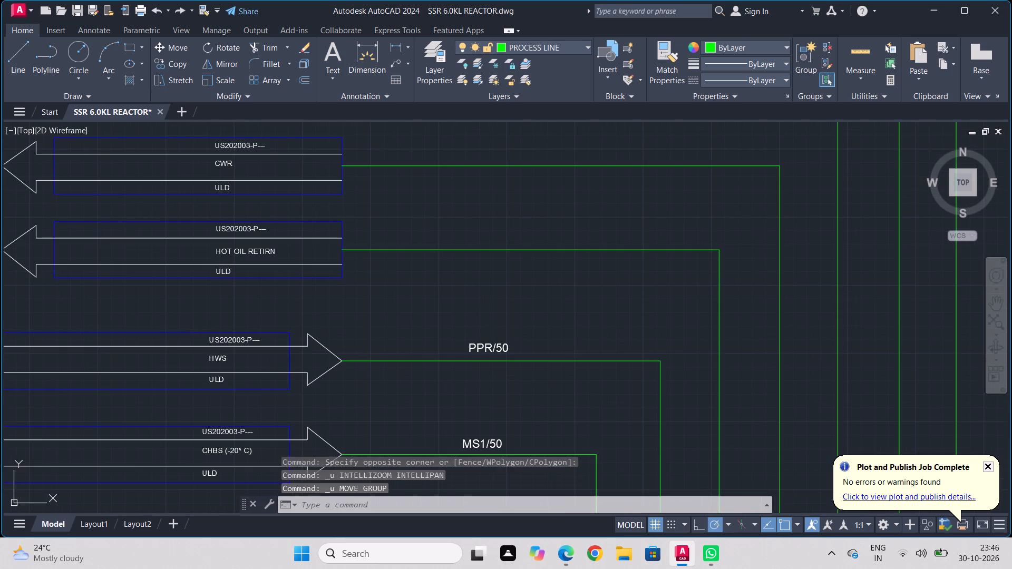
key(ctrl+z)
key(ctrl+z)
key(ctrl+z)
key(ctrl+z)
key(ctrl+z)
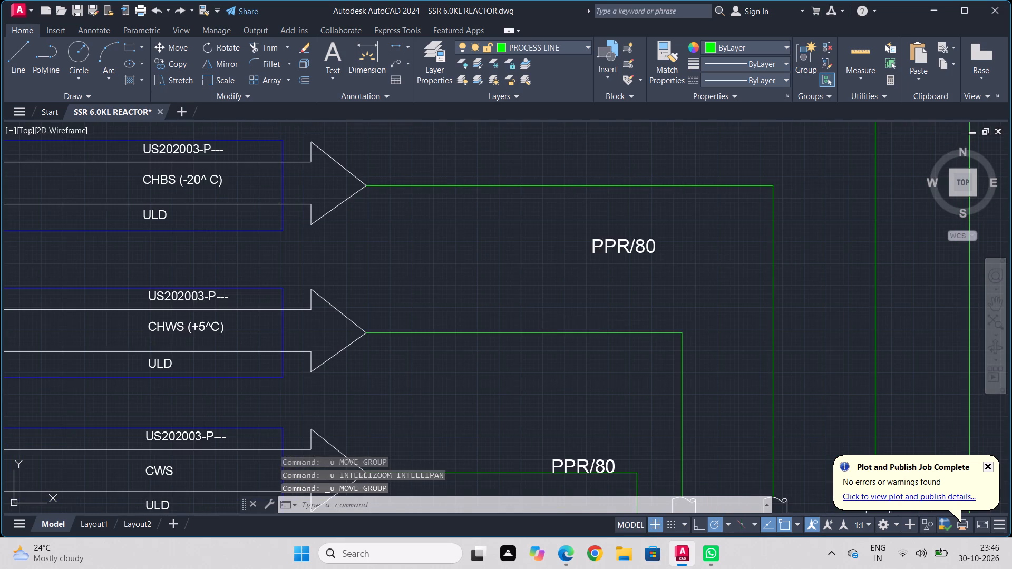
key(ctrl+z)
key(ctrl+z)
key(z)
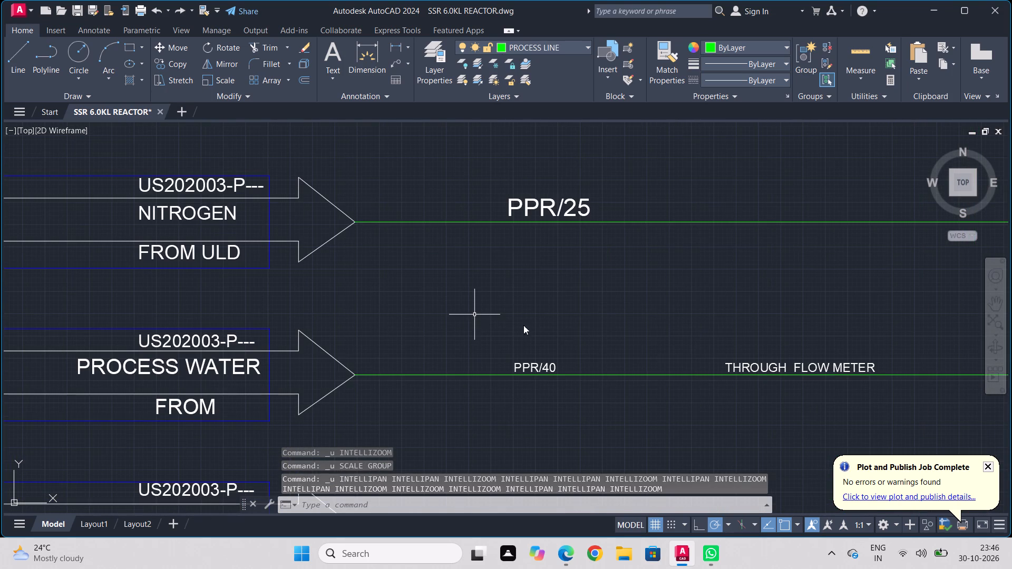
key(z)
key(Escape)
Scale up the PPR/40 and THROUGH FLOW METER labels on the process water line together by about 1.6 from the PPR/40 insertion point.
scroll(542, 354, down, 2)
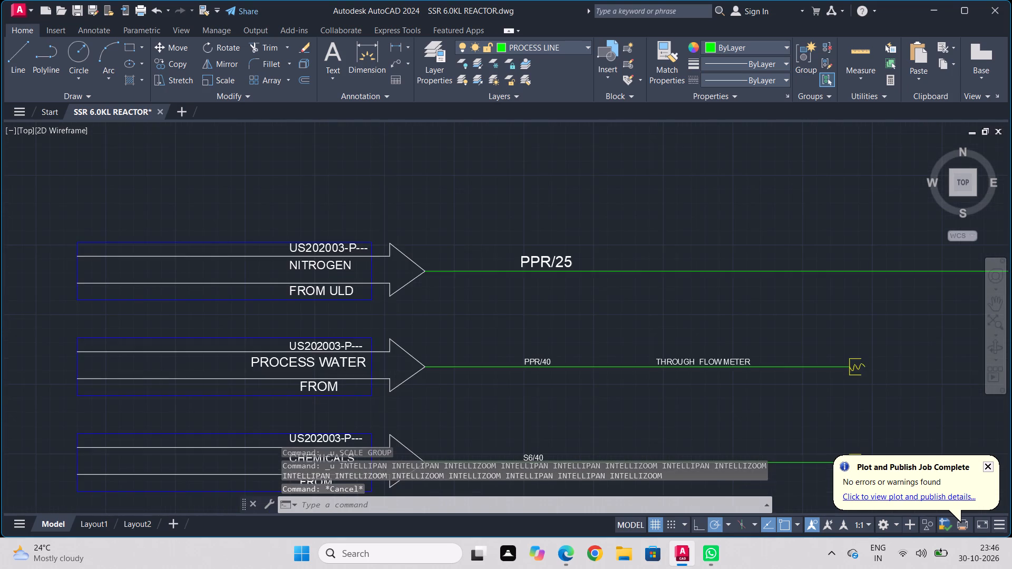
middle_drag(542, 354, 527, 179)
scroll(556, 192, up, 1)
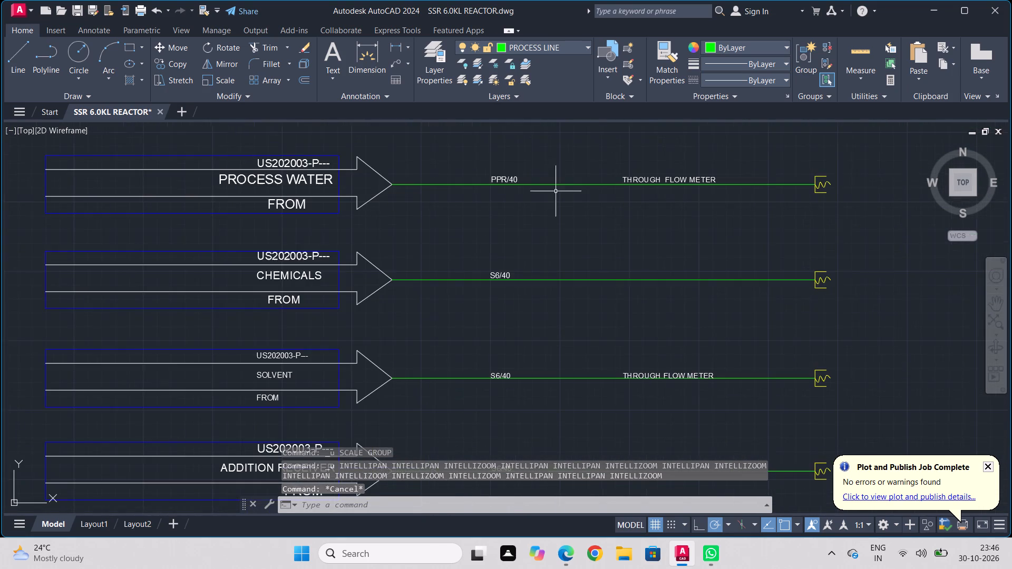
click(501, 175)
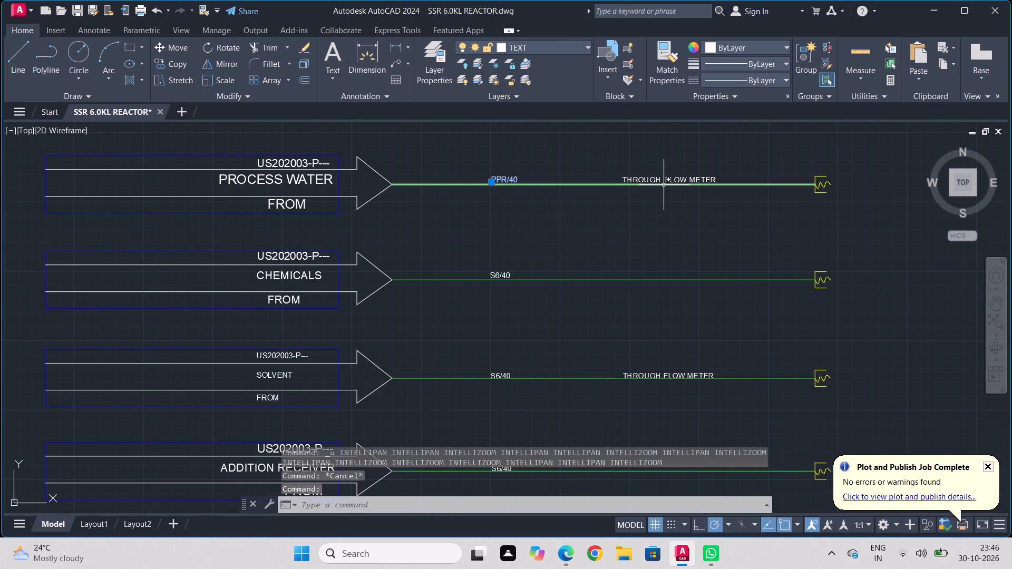
click(653, 176)
click(228, 86)
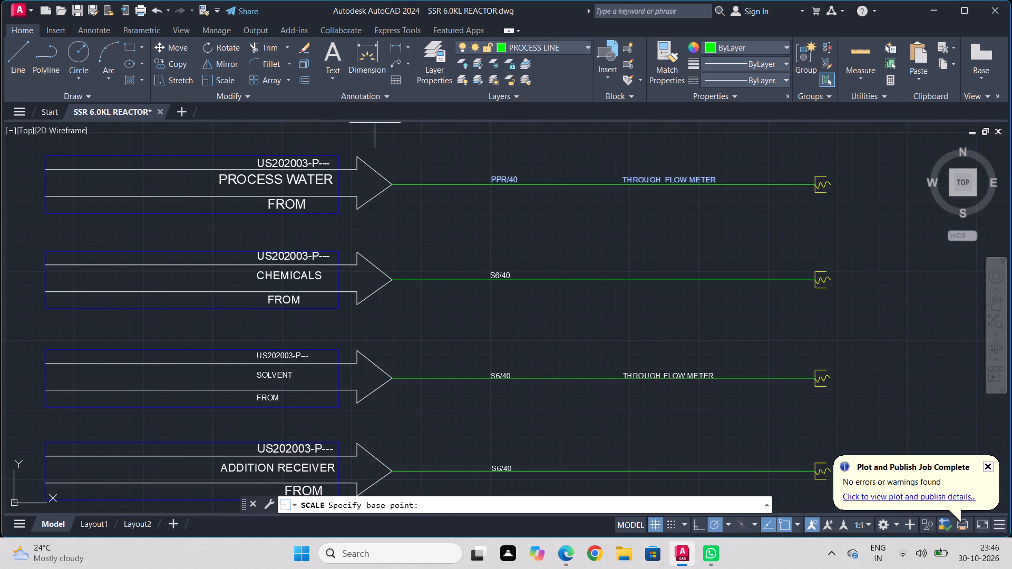
click(491, 180)
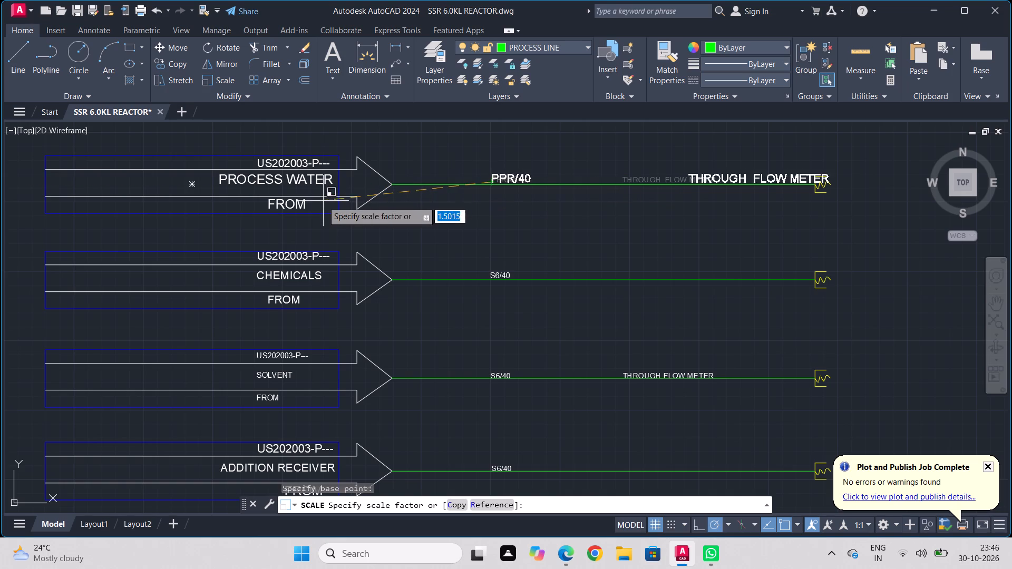
click(311, 211)
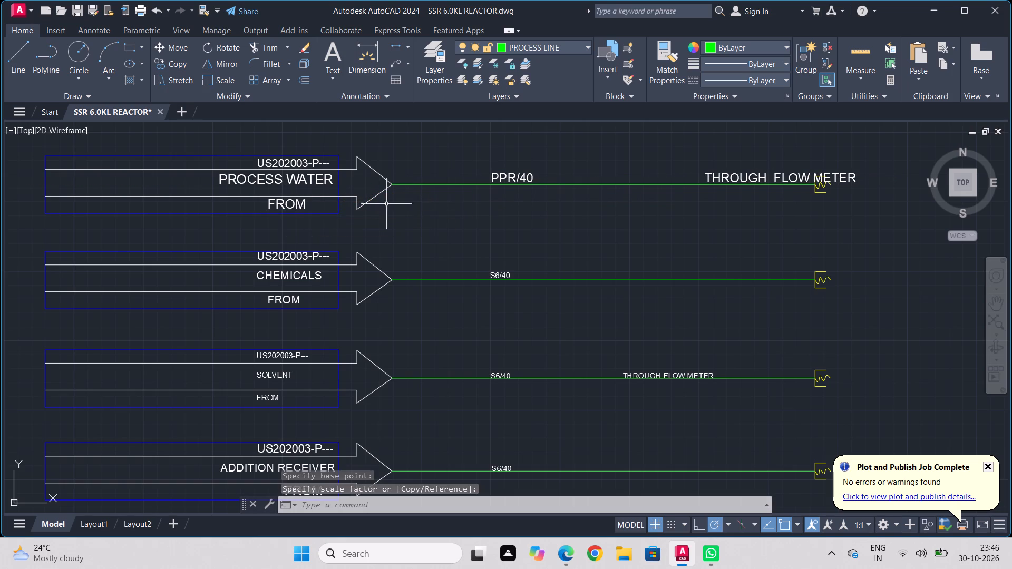
Move the THROUGH FLOW METER label on the process water line back along the line, clear of the yellow line-end symbol.
click(763, 178)
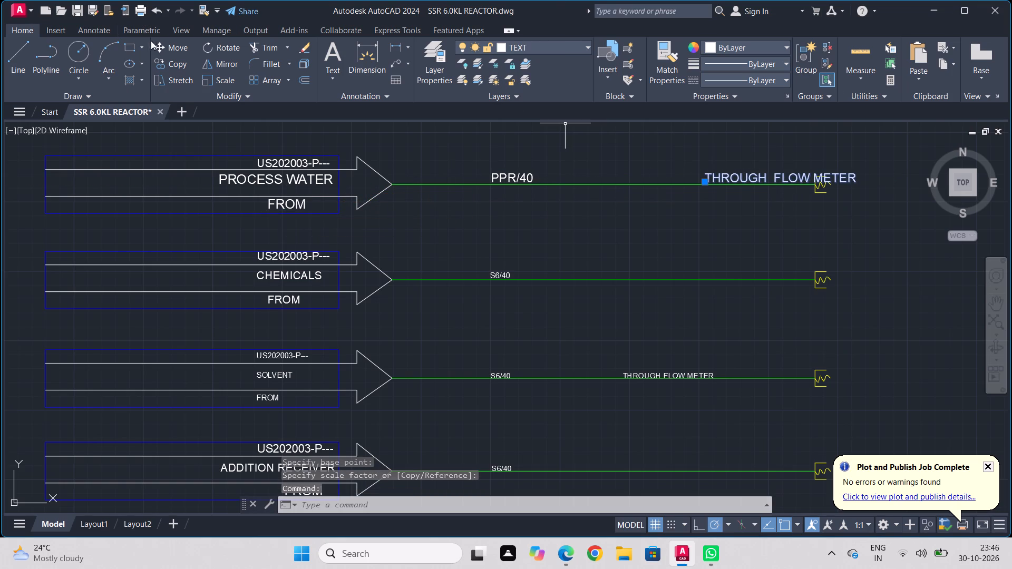
drag(160, 47, 170, 50)
click(717, 178)
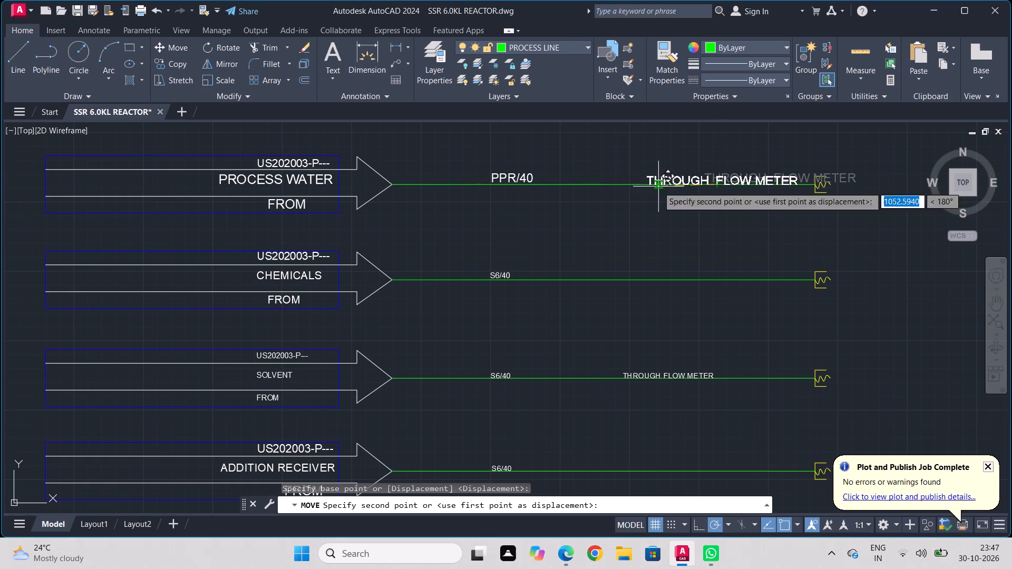
click(655, 185)
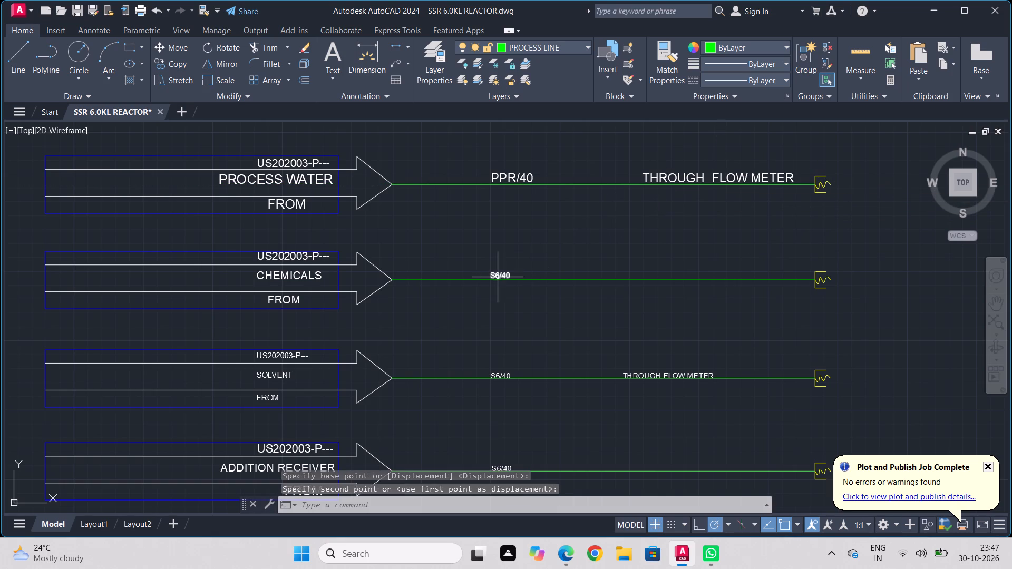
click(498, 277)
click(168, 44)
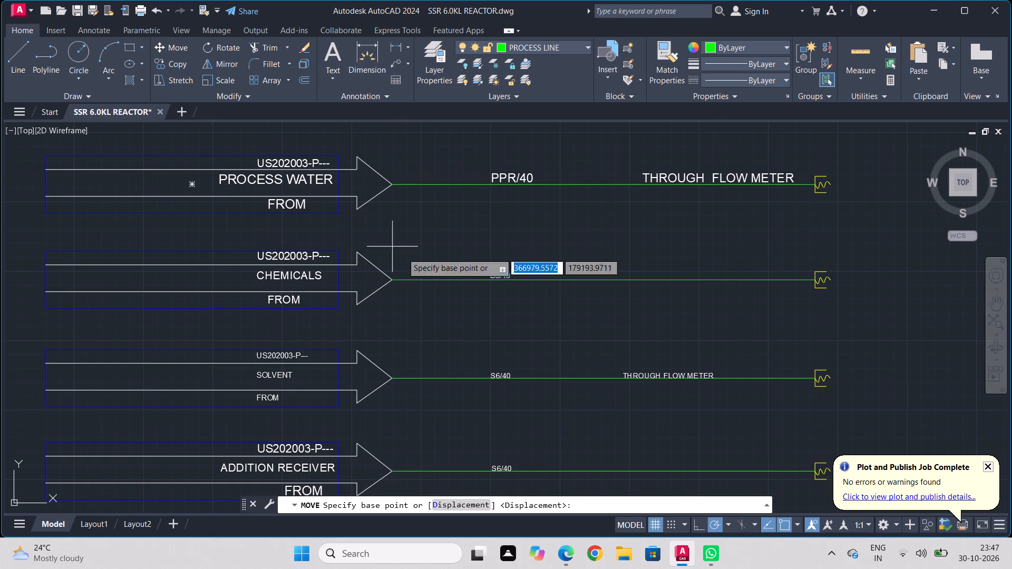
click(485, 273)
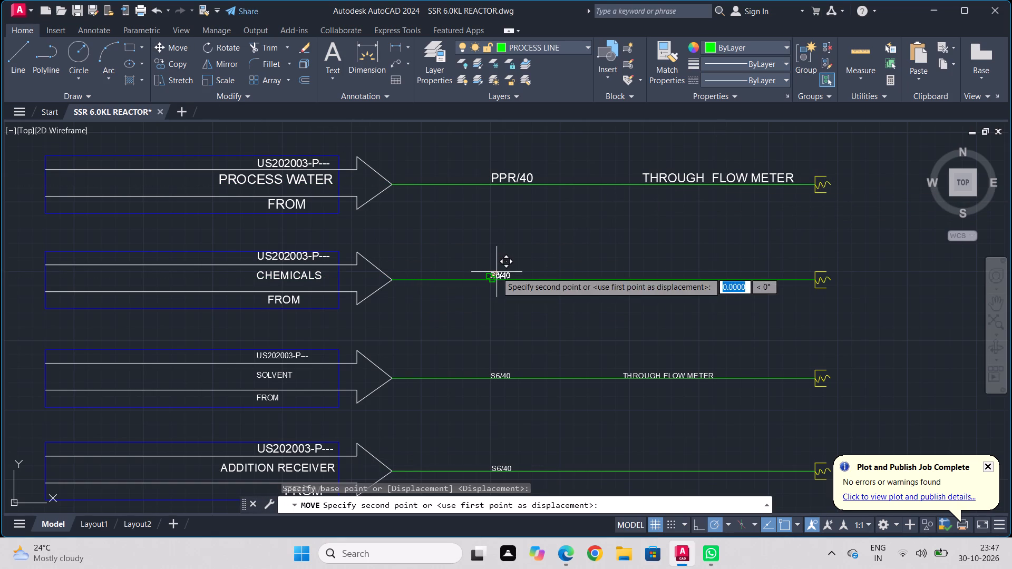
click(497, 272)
Scale up the S6/40 label on the chemicals line by about 1.7 from its insertion point.
click(497, 274)
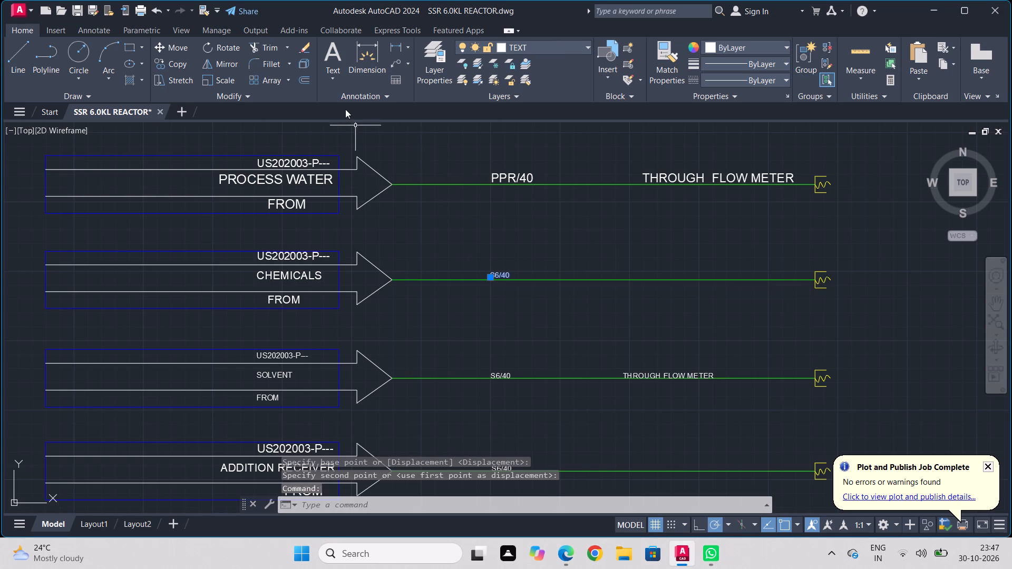
click(230, 85)
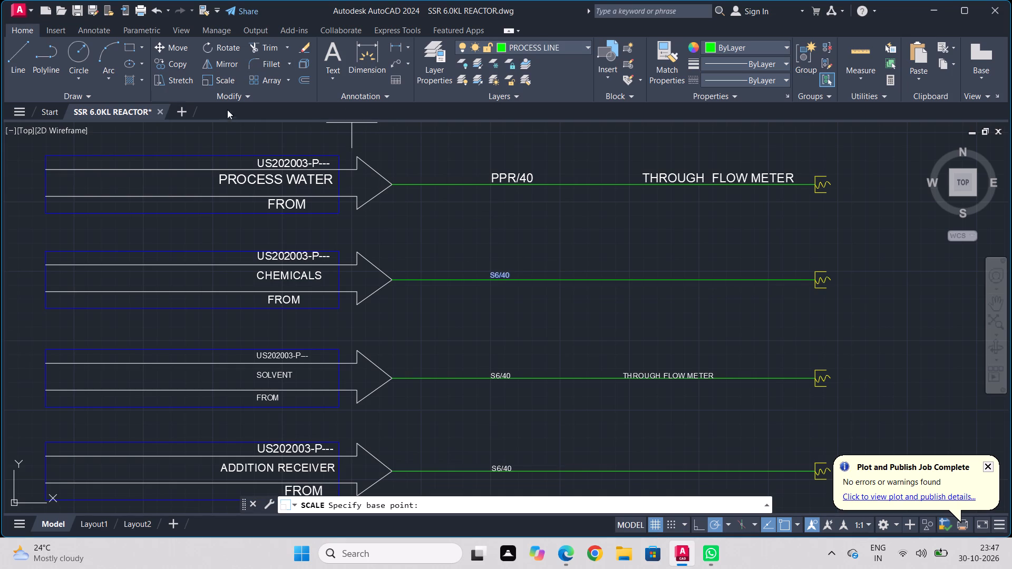
click(490, 274)
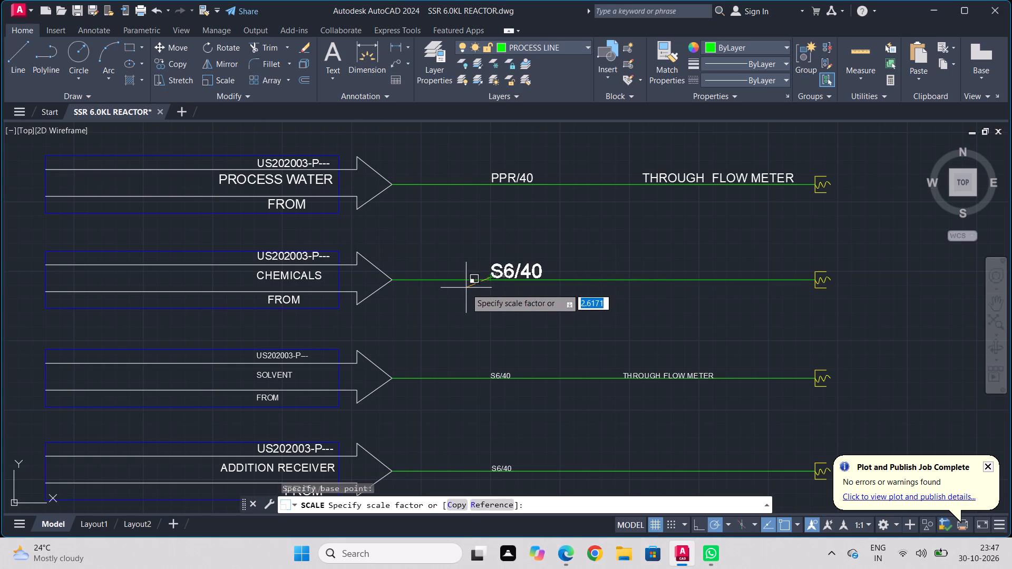
click(473, 284)
Scale up the S6/40 and THROUGH FLOW METER labels on the solvent line together by about 1.64 from the S6/40 insertion point.
middle_drag(501, 329, 555, 201)
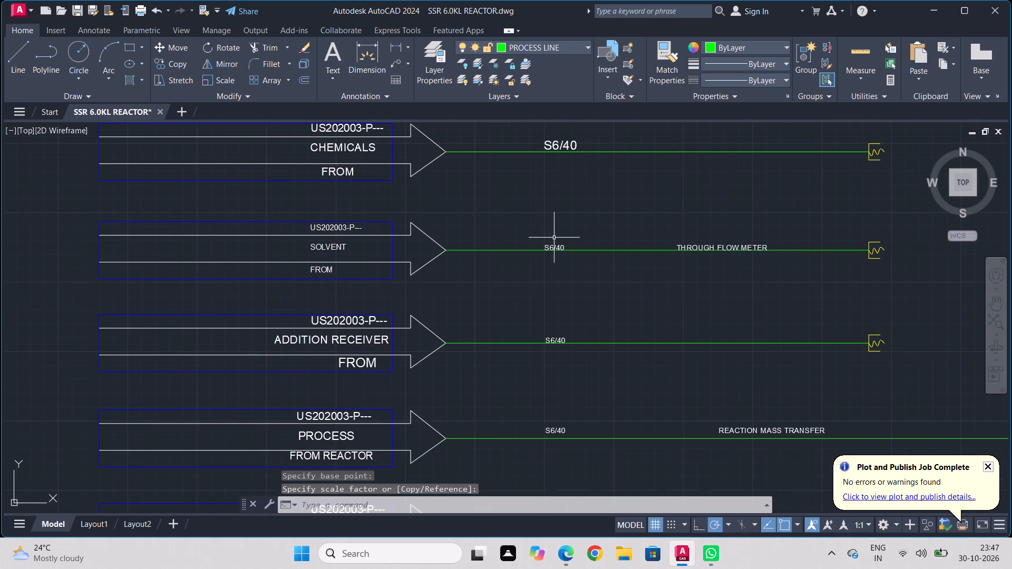
click(547, 250)
middle_drag(670, 268, 544, 239)
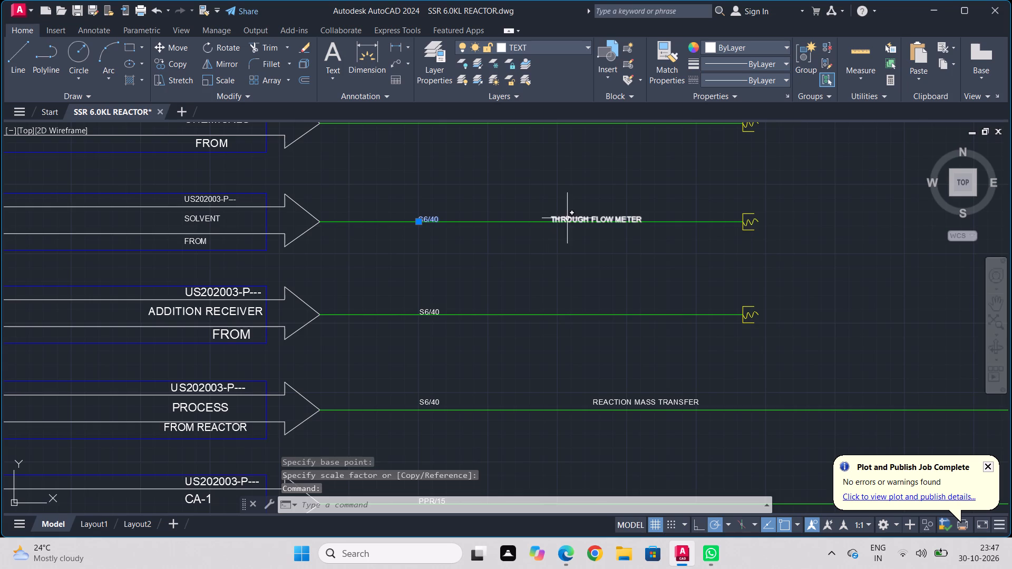
click(568, 218)
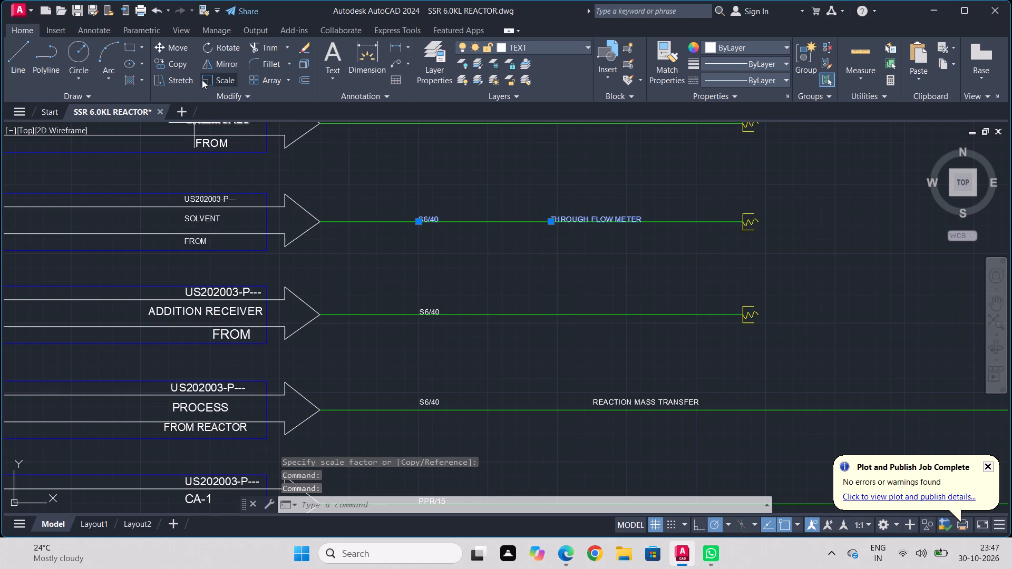
click(205, 82)
click(419, 219)
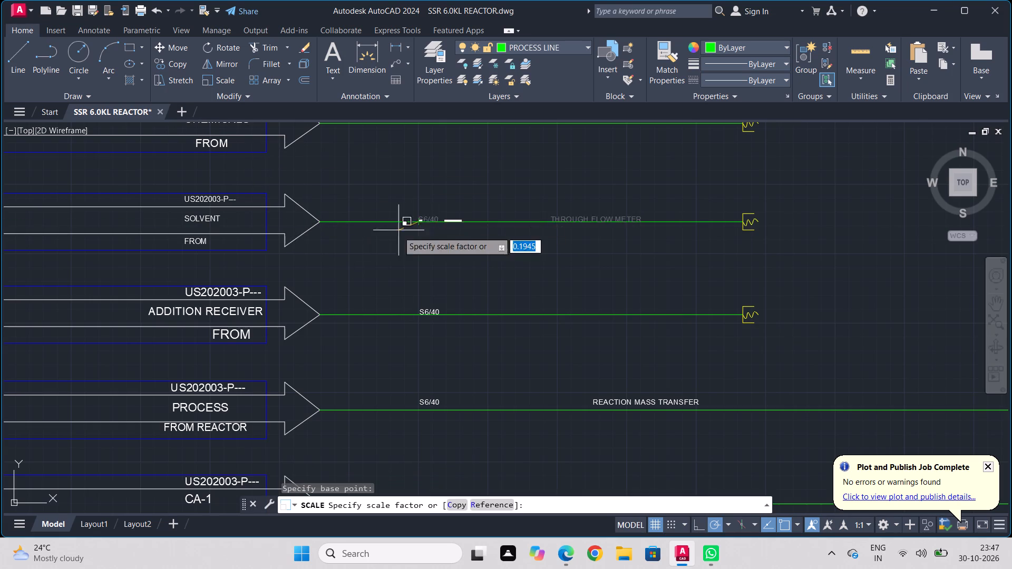
click(247, 288)
Move the THROUGH FLOW METER label on the solvent line back toward S6/40, clear of the yellow line-end symbol.
middle_drag(590, 270, 278, 202)
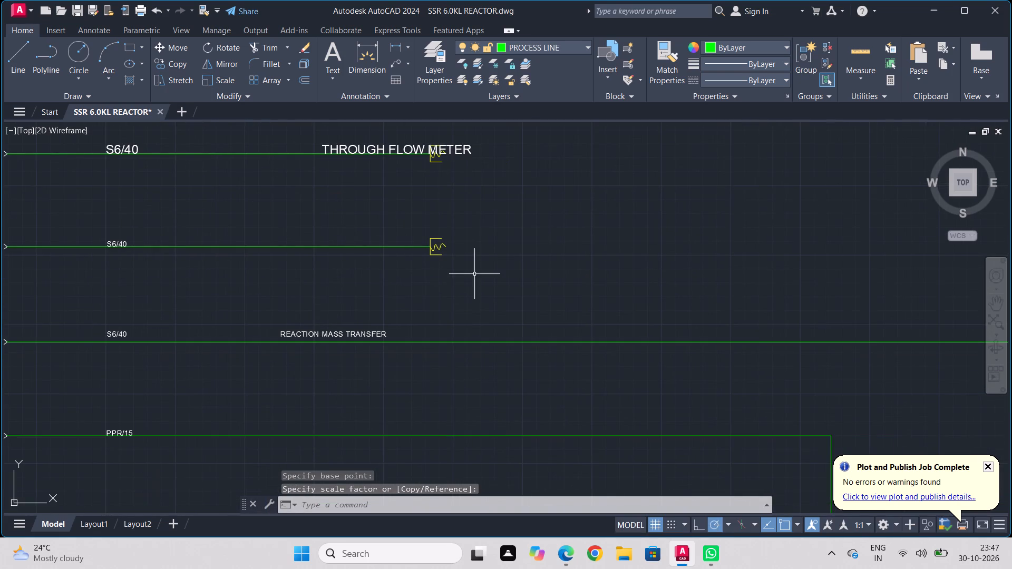
middle_drag(285, 159, 579, 251)
middle_drag(567, 244, 356, 231)
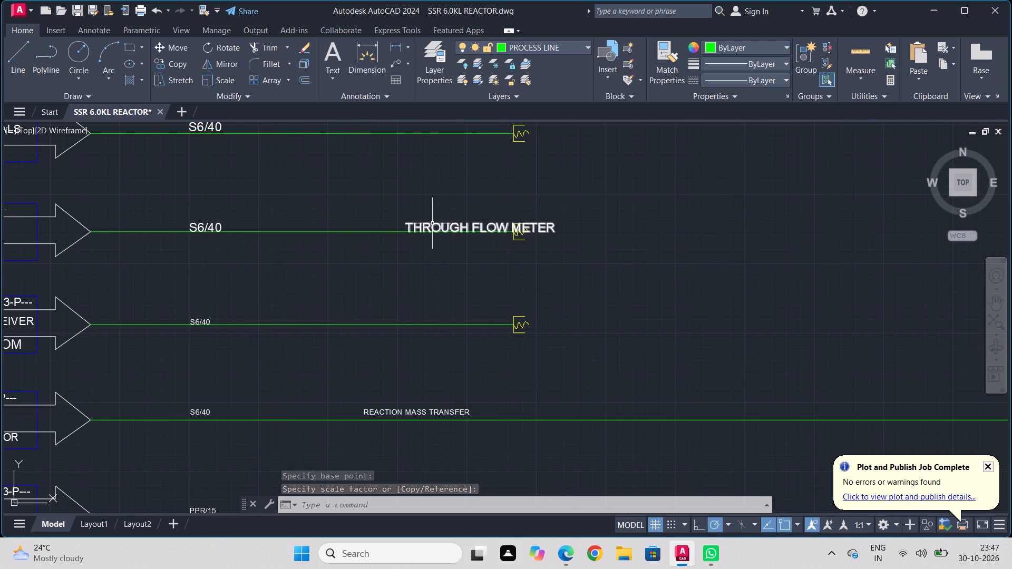
click(432, 223)
drag(163, 42, 168, 48)
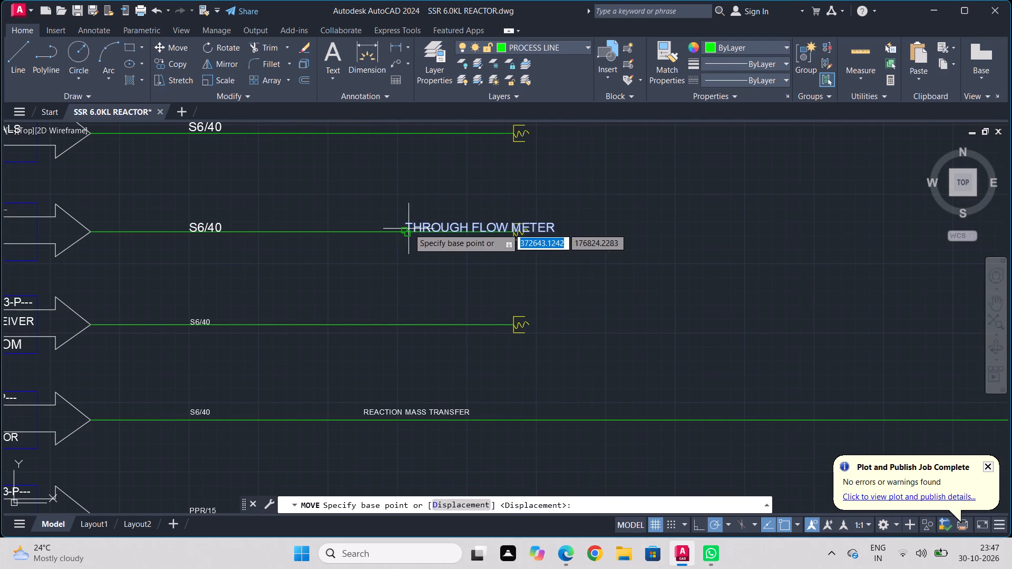
click(408, 228)
click(333, 231)
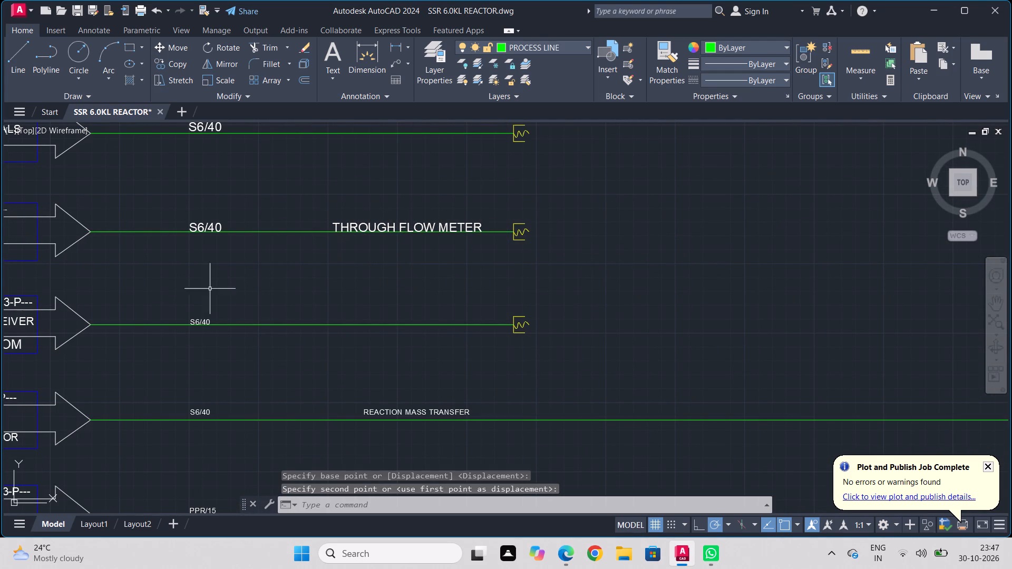
Scale up the S6/40 label on the addition receiver line by about 2 from its insertion point.
click(201, 322)
scroll(334, 310, down, 1)
scroll(334, 310, up, 1)
middle_drag(335, 310, 586, 235)
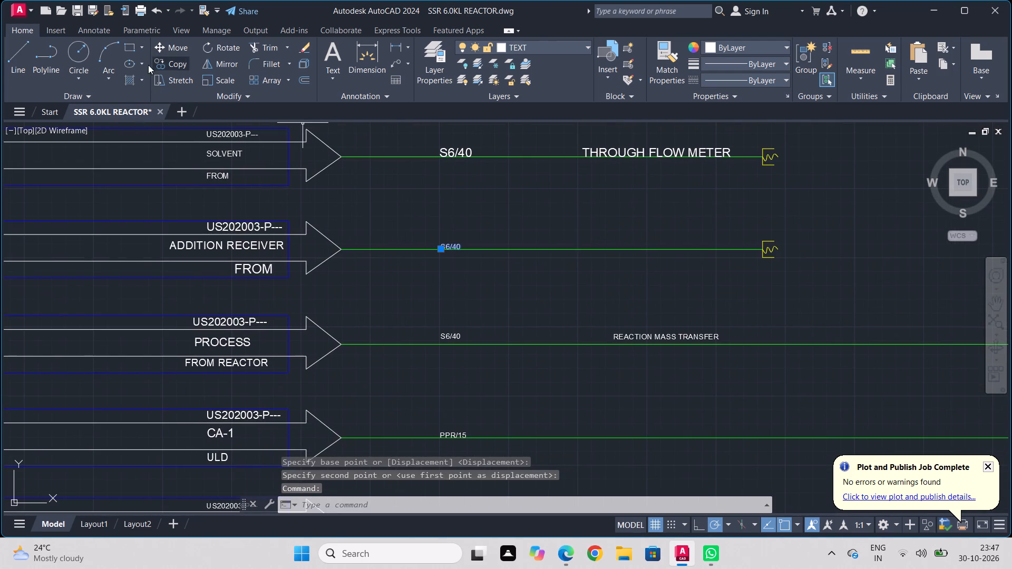
click(219, 80)
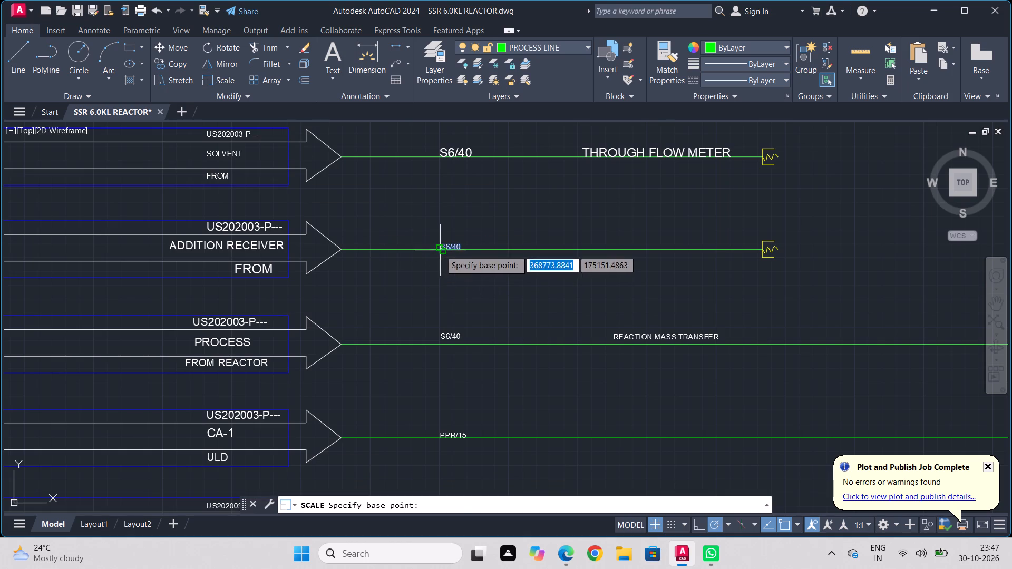
click(439, 251)
click(423, 259)
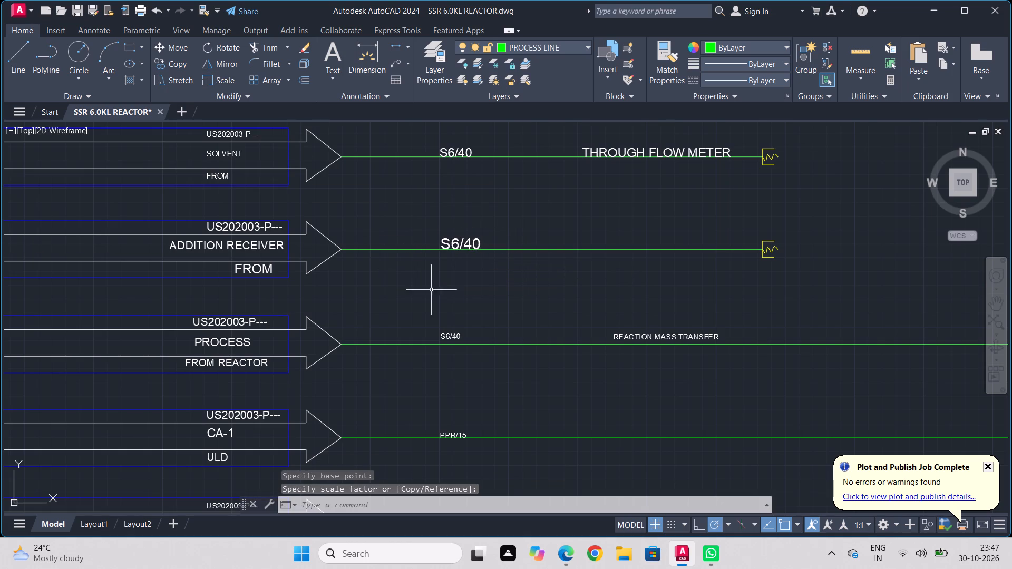
Scale up the S6/40 and REACTION MASS TRANSFER labels on the process line together by about 1.8 from the S6/40 insertion point.
drag(441, 338, 458, 332)
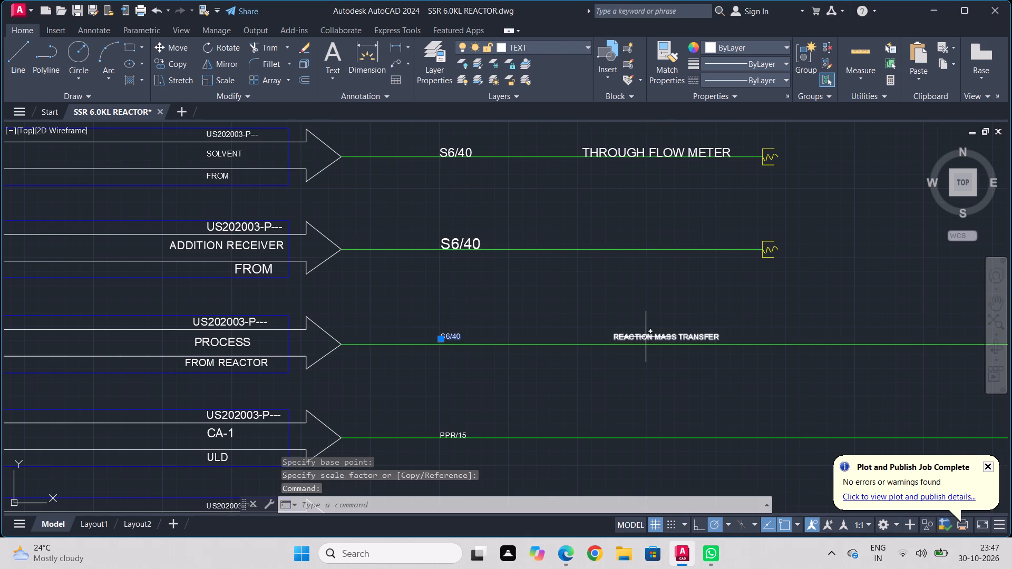
click(646, 336)
click(209, 81)
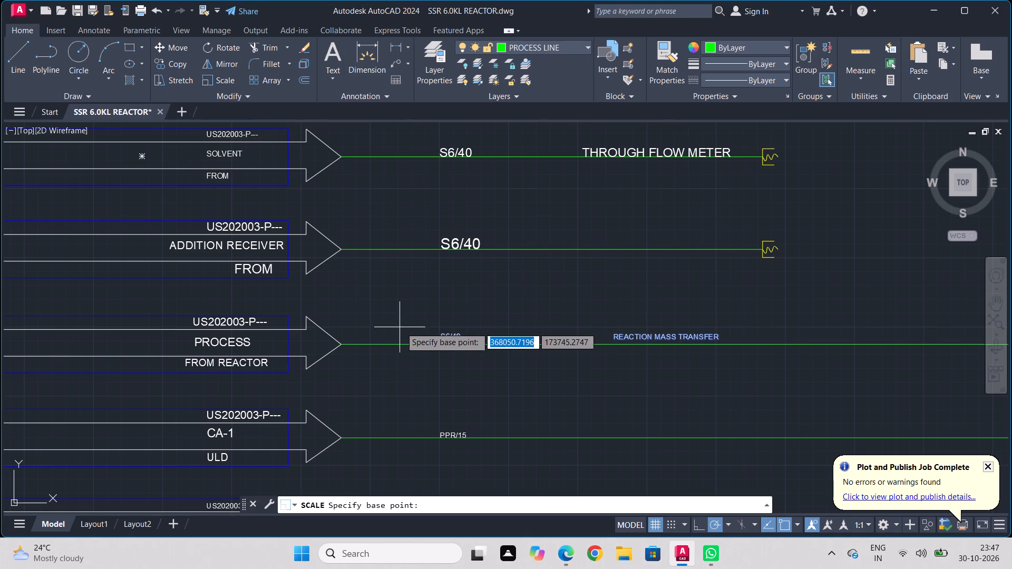
click(443, 339)
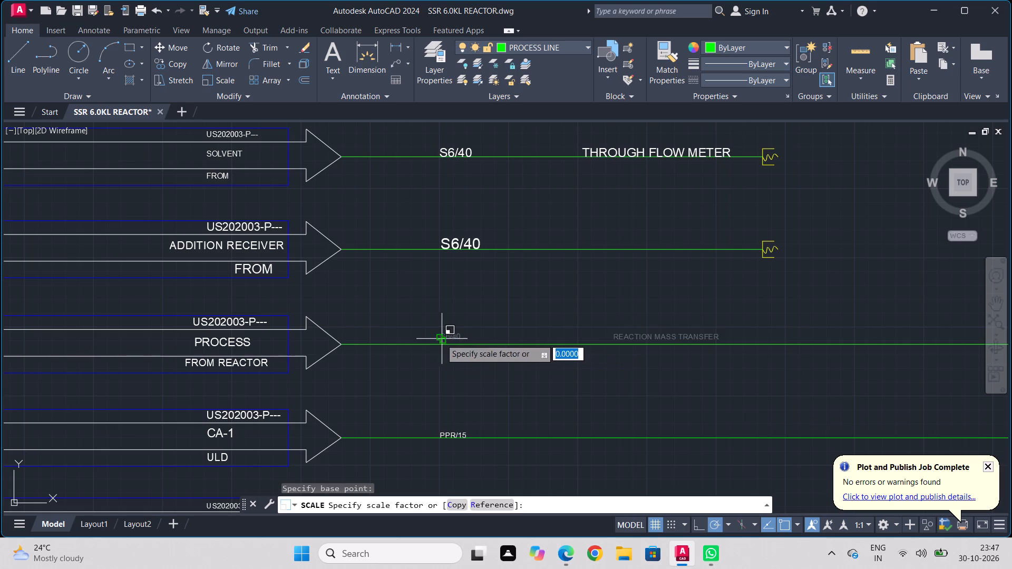
click(195, 378)
Scale up the PPR/15 label on the CA-1 line by about 1.7 from its insertion point.
middle_drag(499, 343, 264, 310)
scroll(394, 342, down, 1)
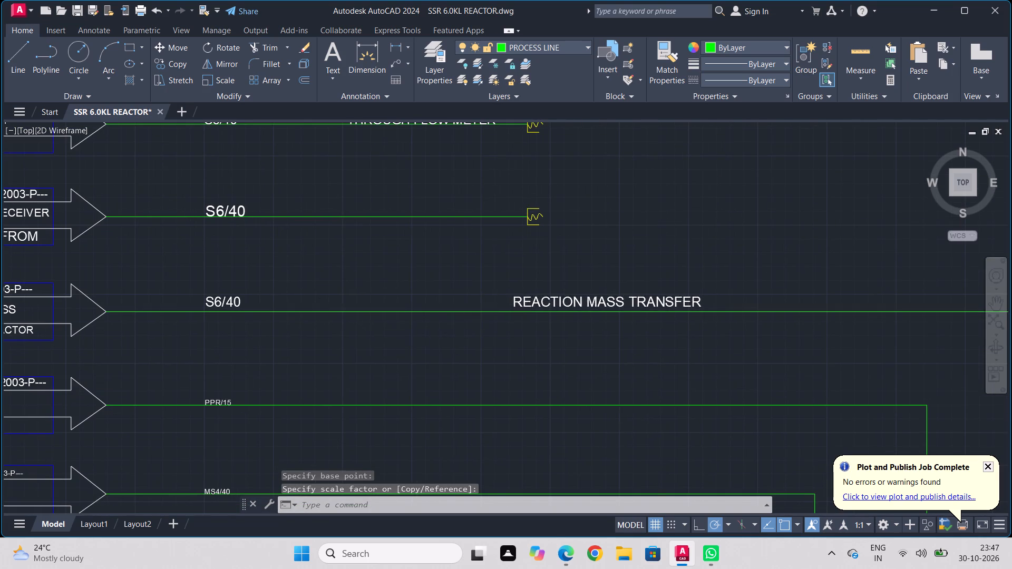
middle_drag(394, 342, 524, 253)
click(416, 289)
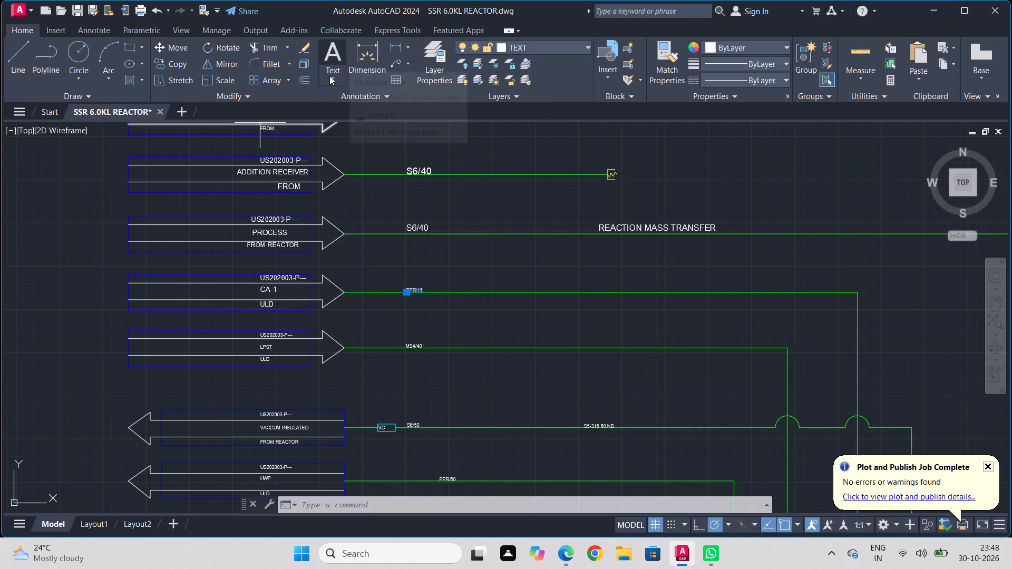
click(211, 82)
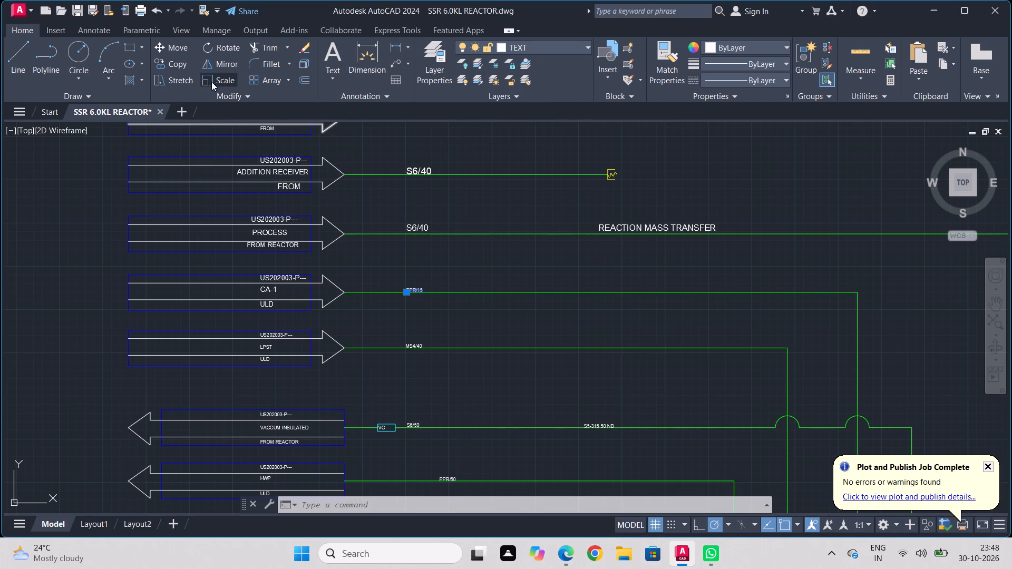
scroll(402, 286, up, 2)
click(407, 298)
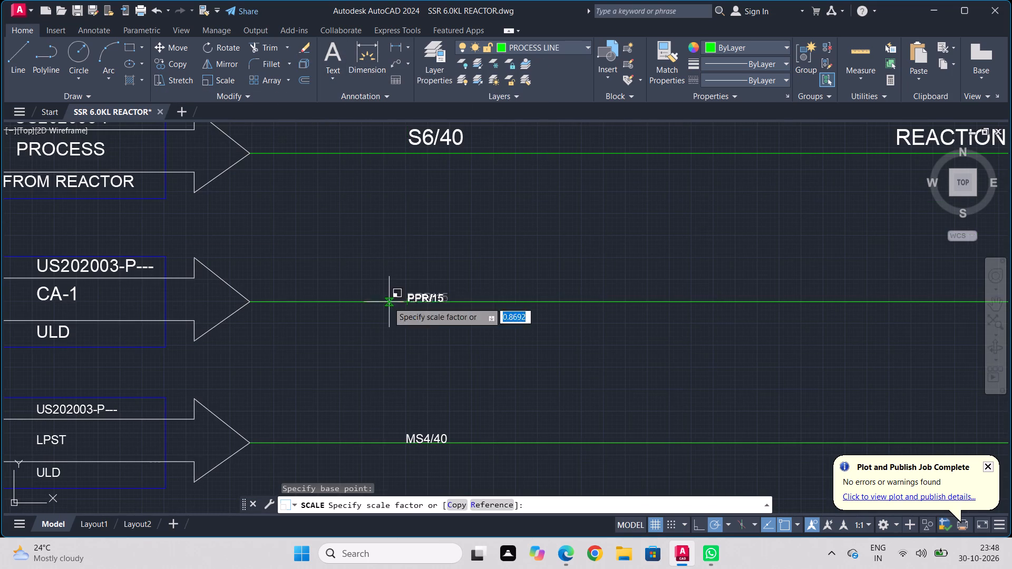
click(374, 312)
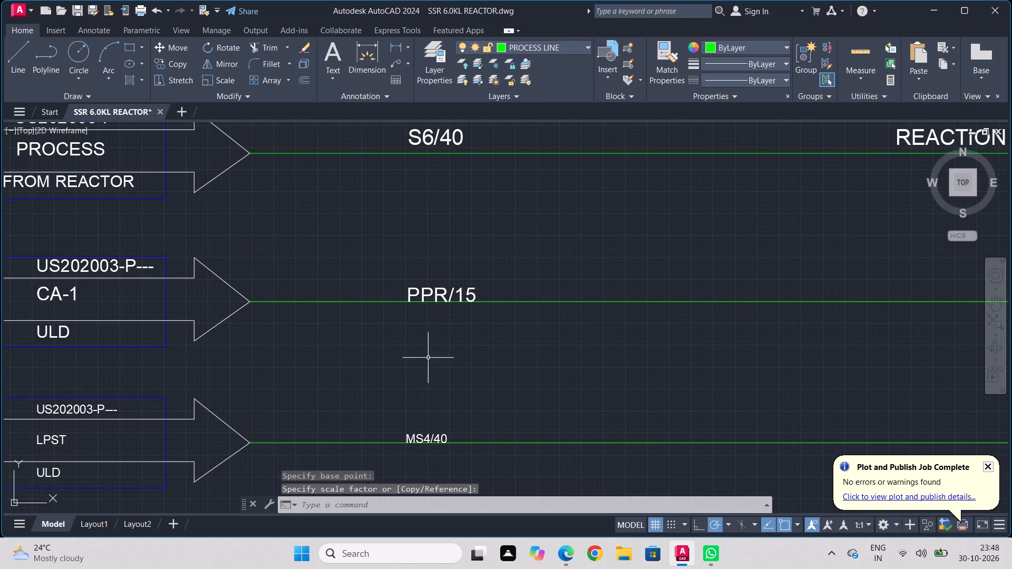
Scale up the MS4/40 label on the LPST line by about 1.3 from its insertion point.
middle_drag(430, 360, 452, 253)
click(441, 333)
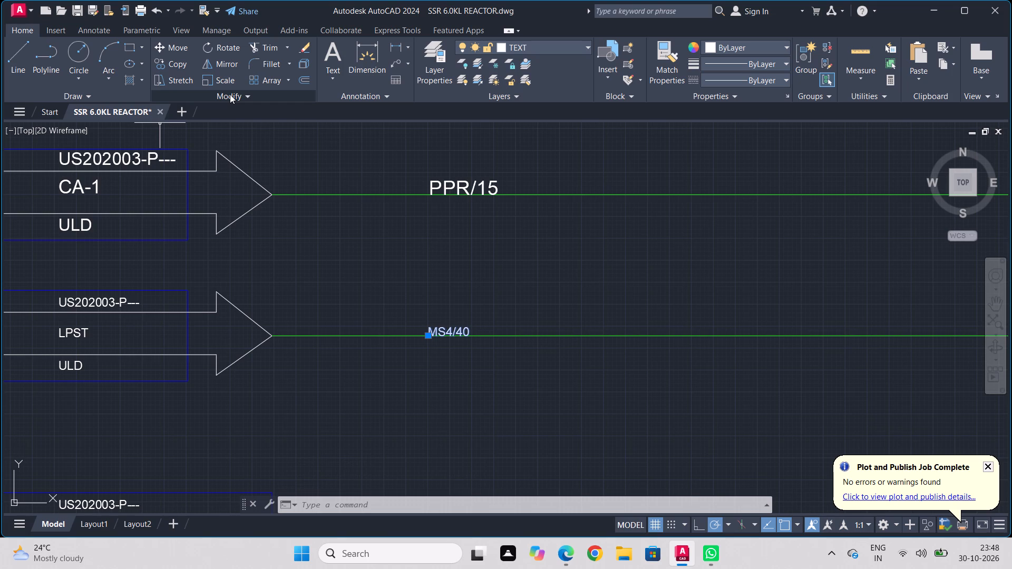
click(201, 85)
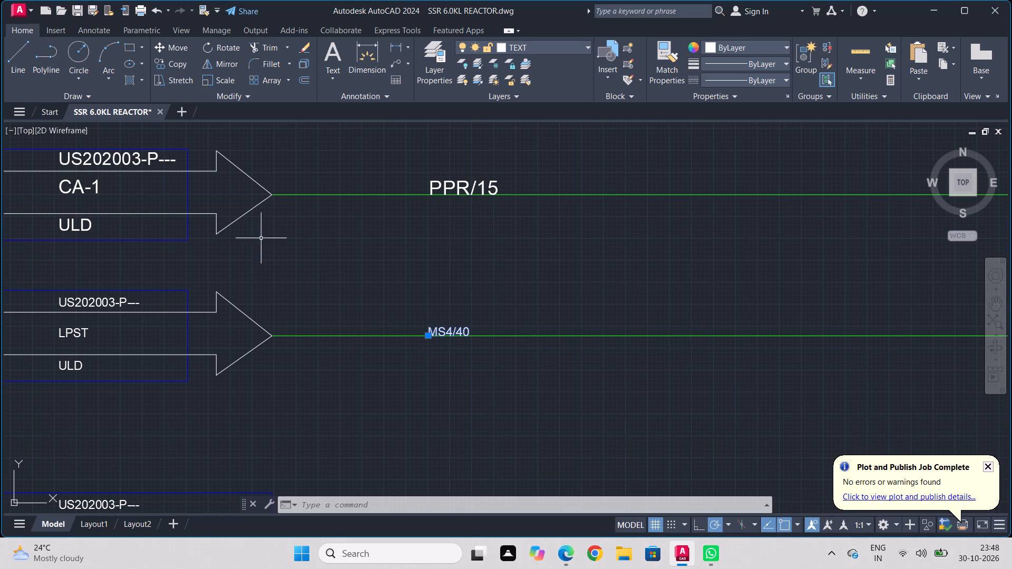
click(210, 80)
click(430, 334)
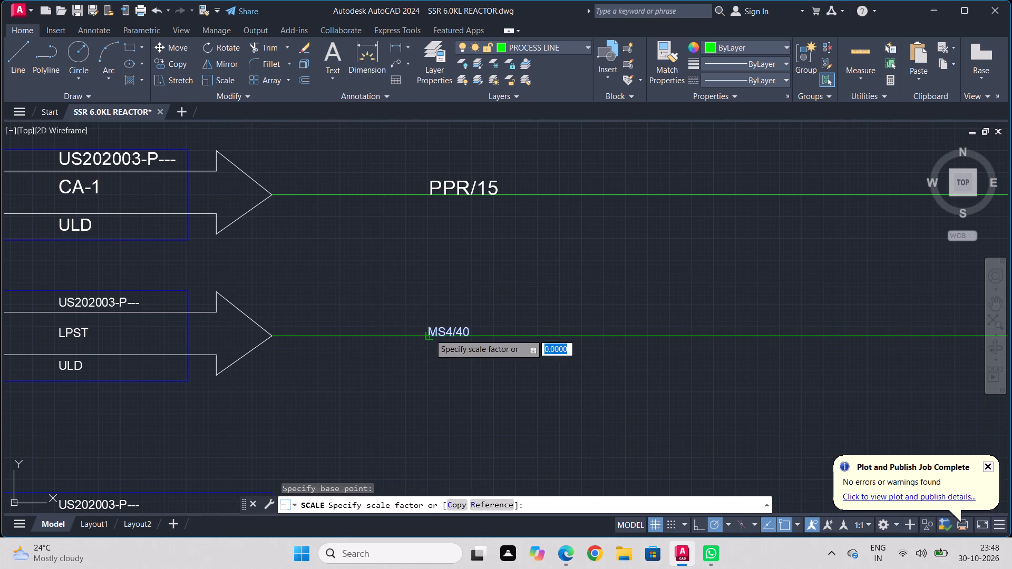
click(402, 339)
Scale up the US202003-P---, LPST and ULD texts of the LPST line tag together by about 2.1 from the US202003-P--- insertion point.
scroll(439, 385, down, 1)
middle_drag(439, 385, 567, 323)
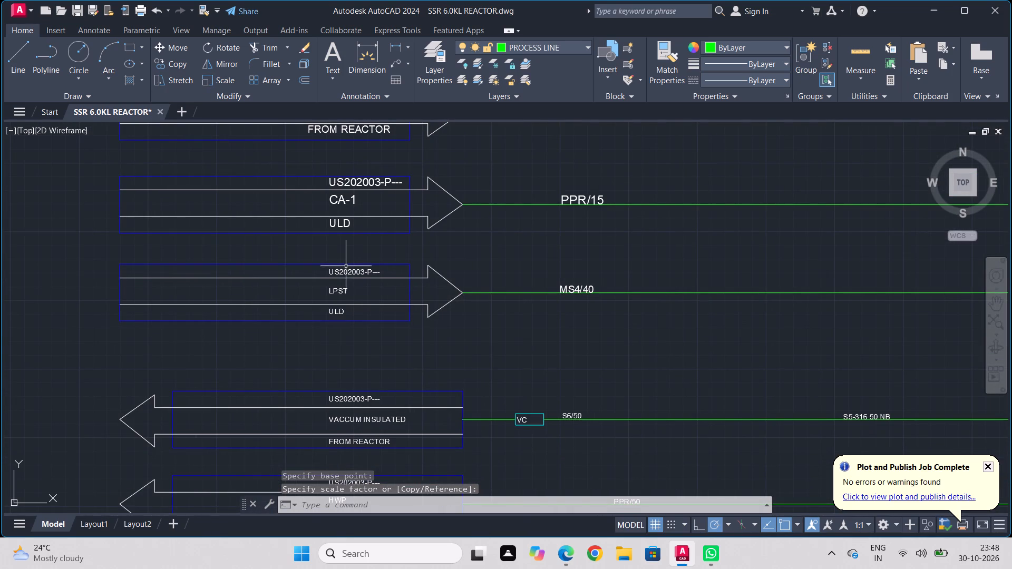
click(346, 274)
click(328, 293)
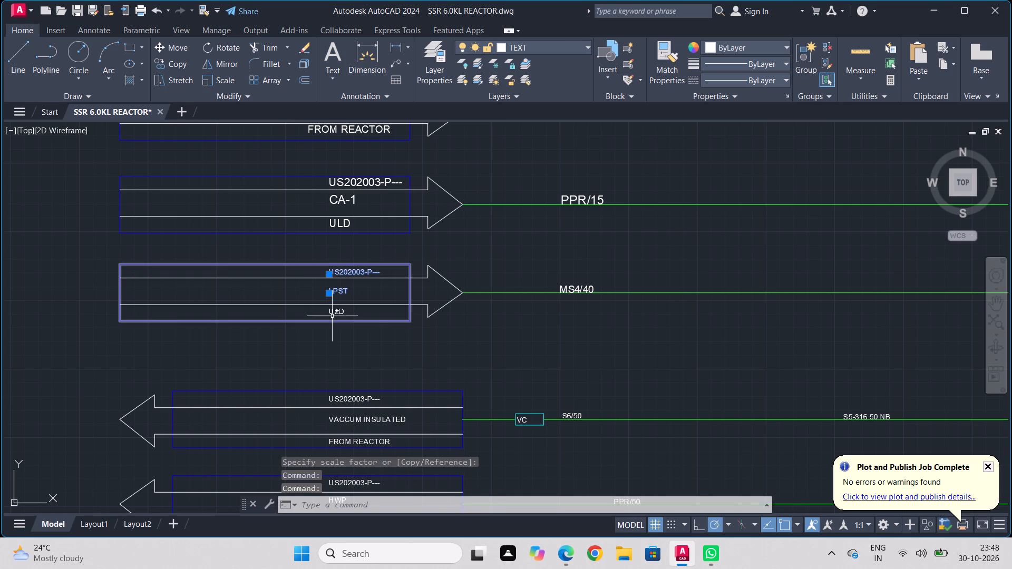
click(335, 312)
double_click(222, 79)
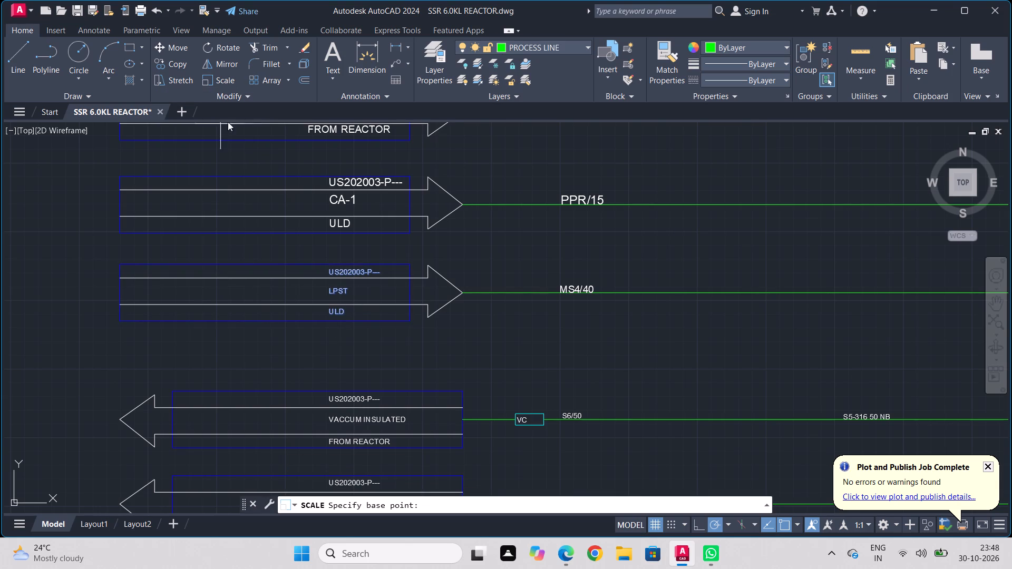
click(331, 274)
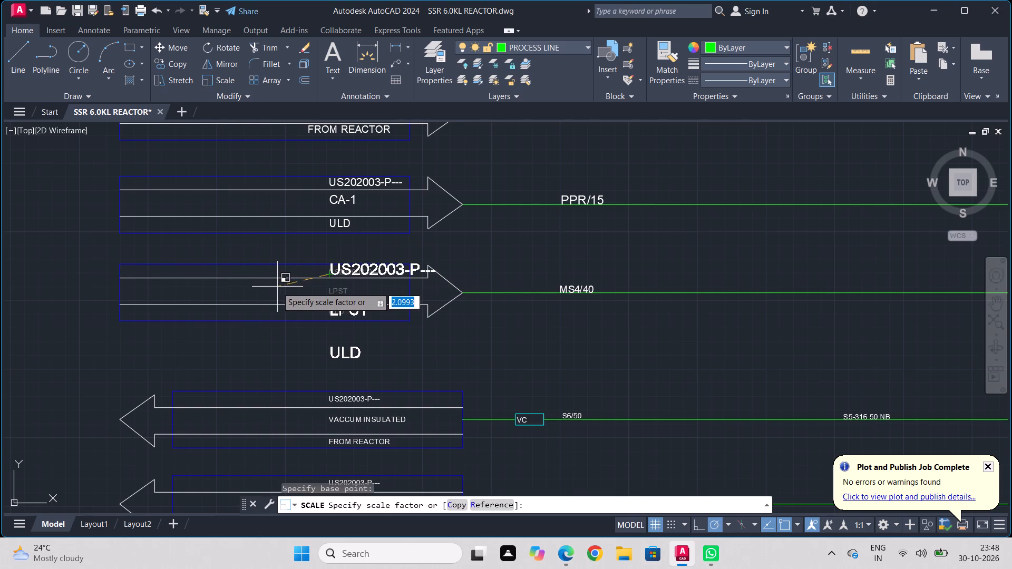
click(278, 288)
Move the enlarged US202003-P--- text leftward within the top row of the LPST line tag, clear of the arrowhead.
click(350, 270)
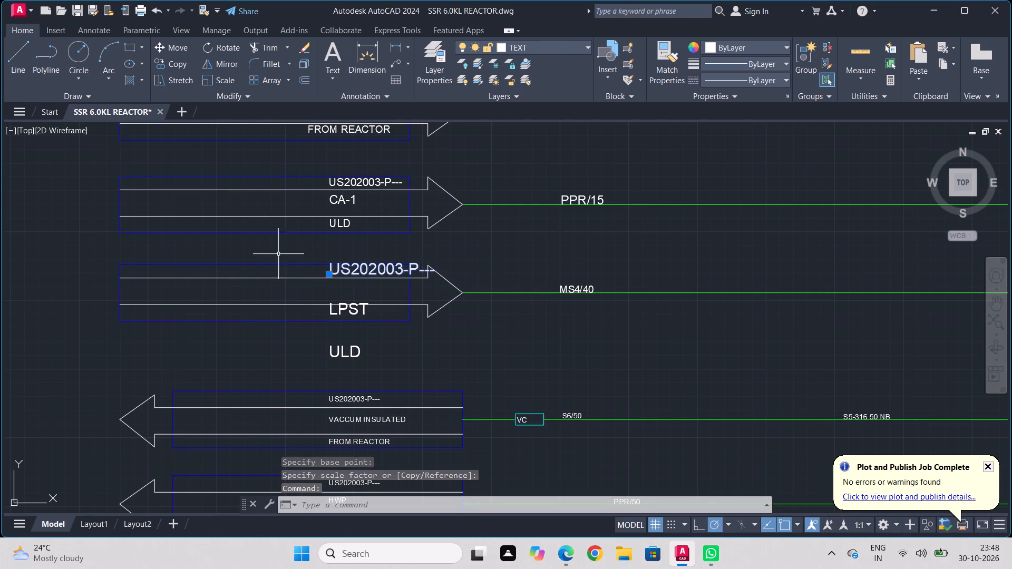
click(173, 52)
scroll(318, 286, up, 2)
click(345, 257)
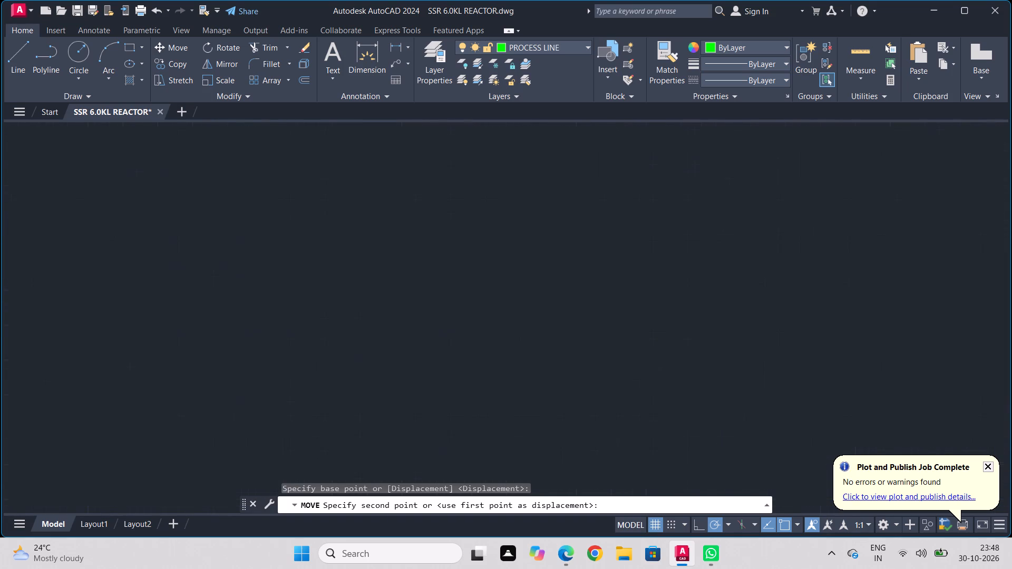
click(260, 267)
Move the enlarged LPST text up and left into the middle row of its line tag, beneath US202003-P---.
click(353, 354)
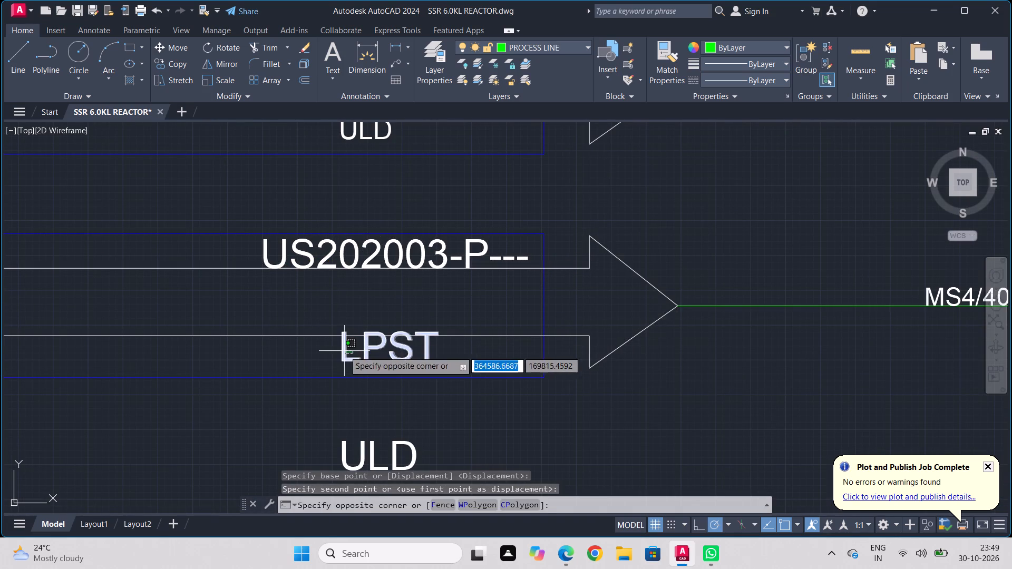
click(345, 351)
click(183, 42)
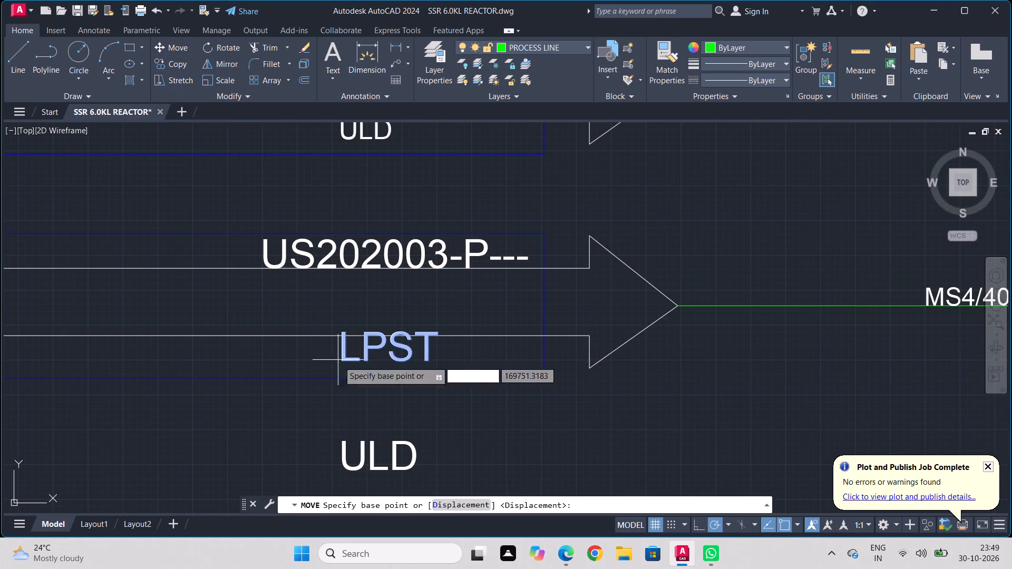
click(347, 362)
click(288, 320)
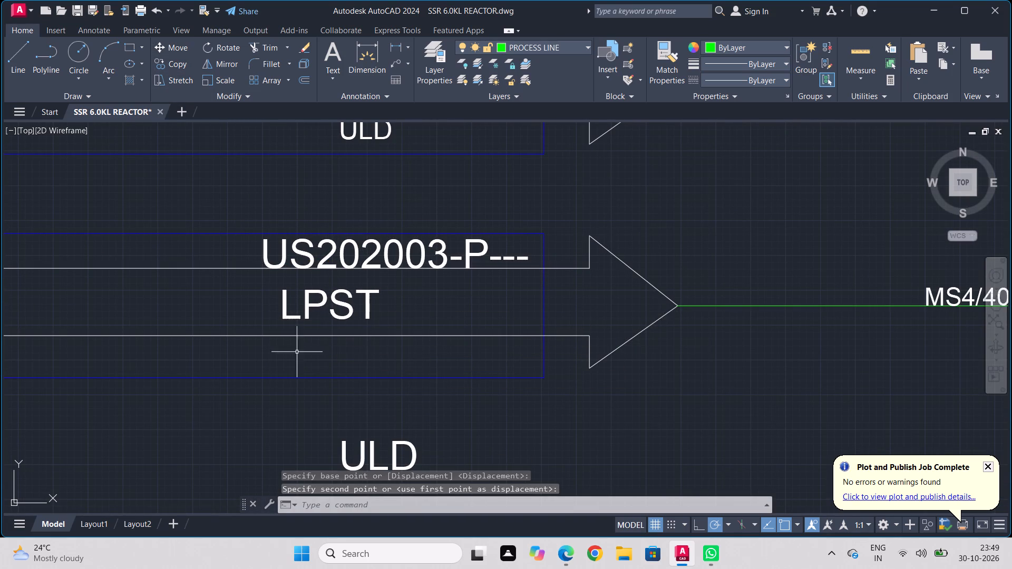
Move the enlarged ULD text up and left into the bottom row of the LPST line tag, beneath LPST.
click(367, 449)
click(354, 455)
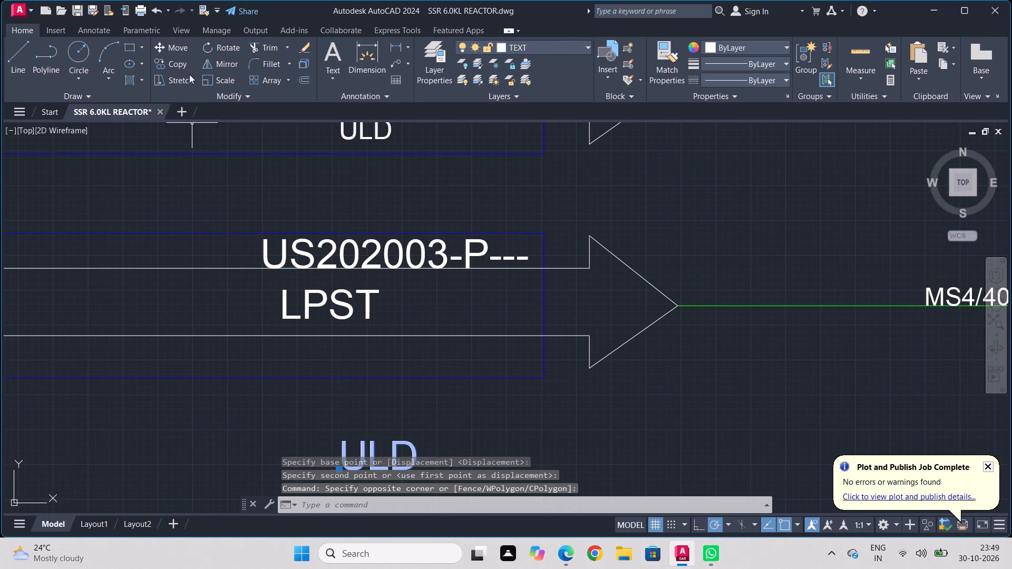
click(177, 48)
click(345, 457)
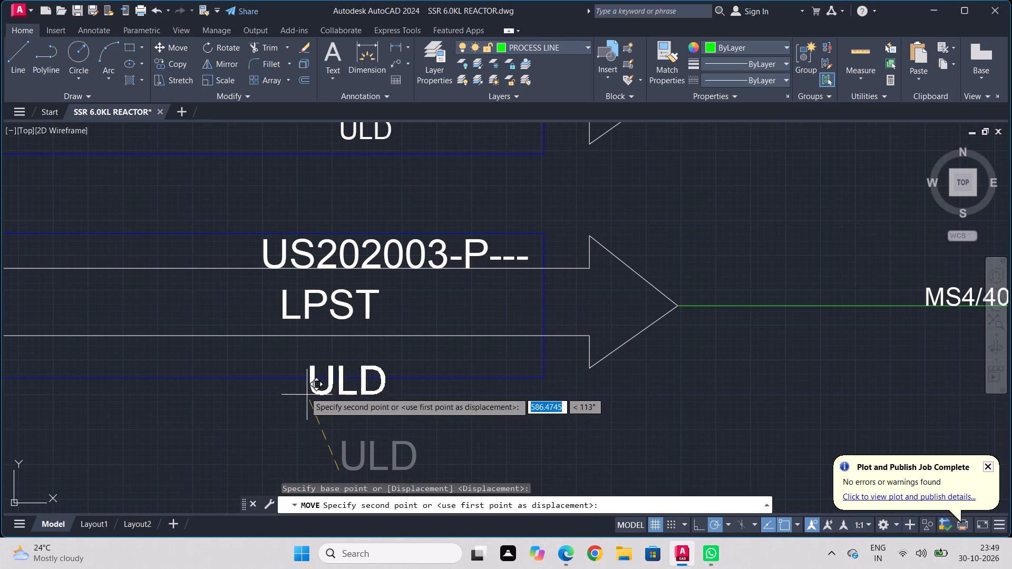
click(283, 370)
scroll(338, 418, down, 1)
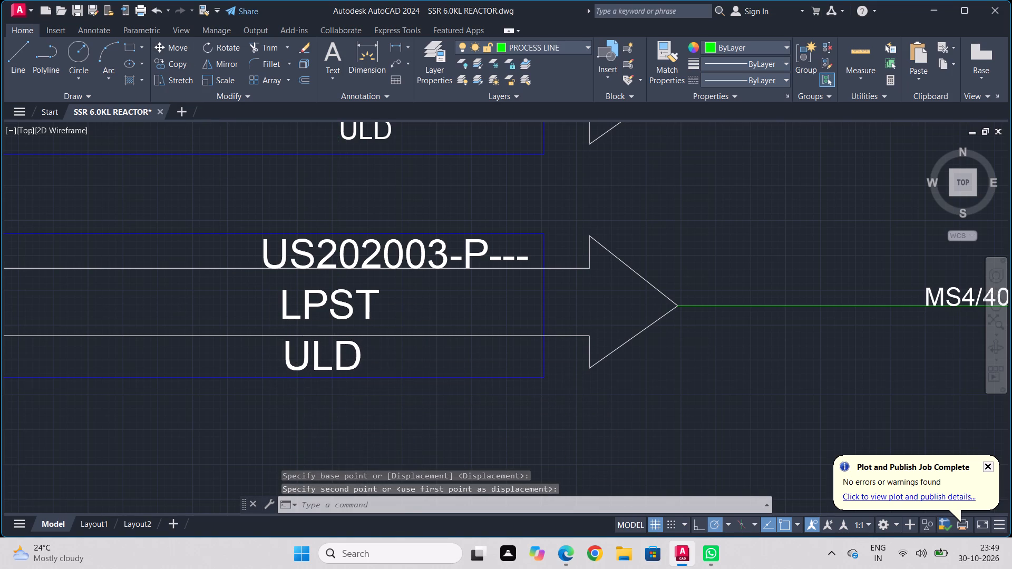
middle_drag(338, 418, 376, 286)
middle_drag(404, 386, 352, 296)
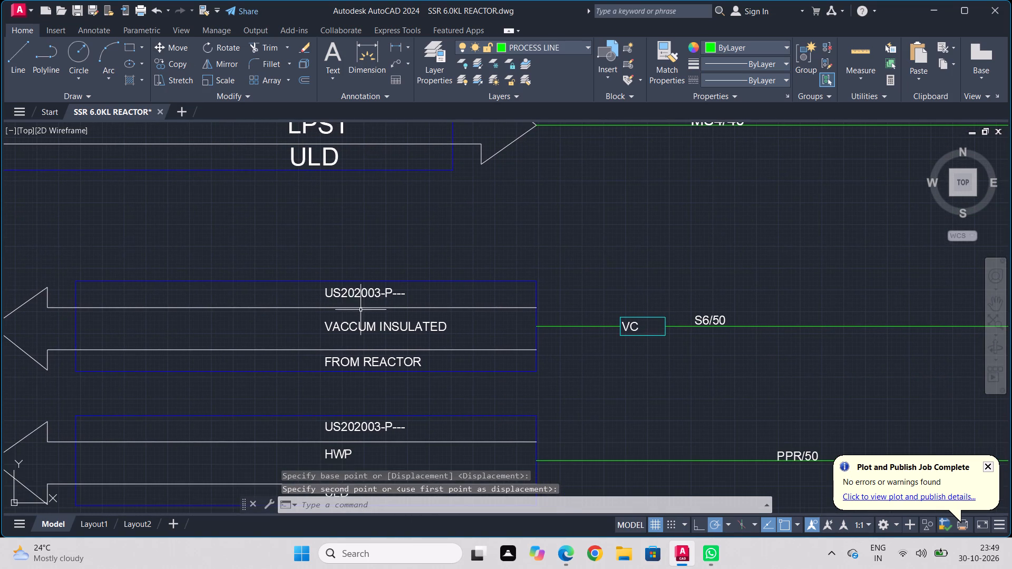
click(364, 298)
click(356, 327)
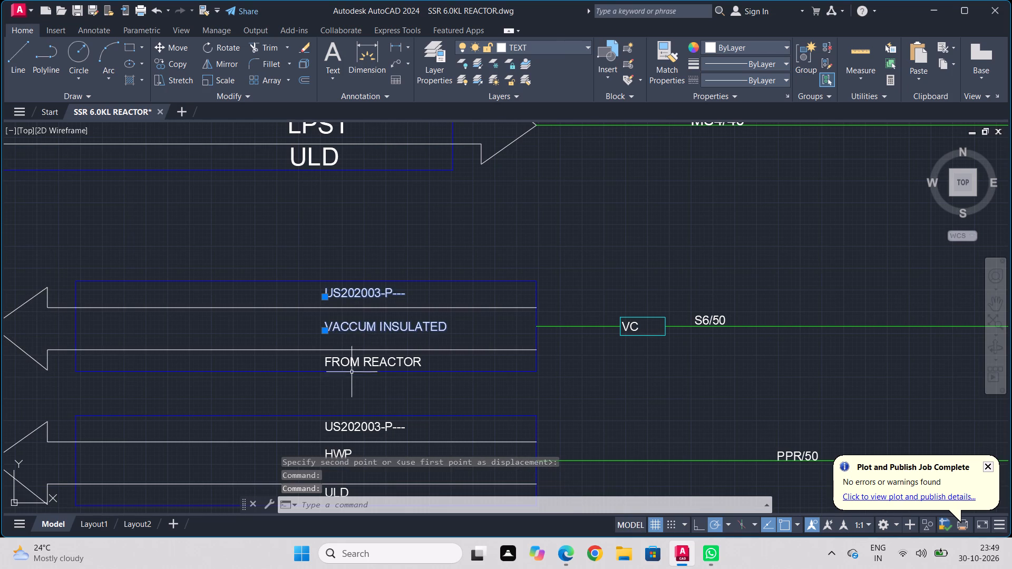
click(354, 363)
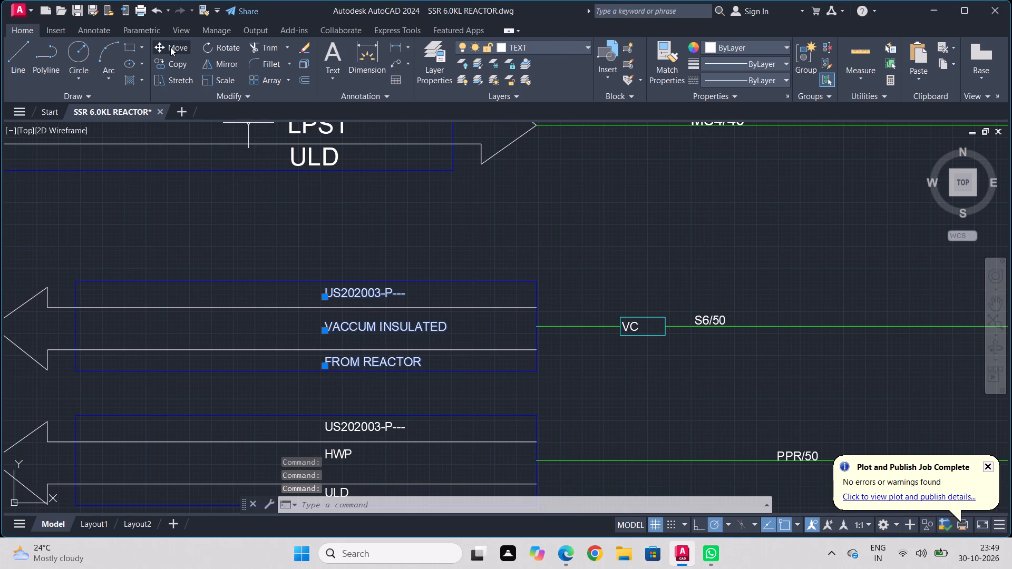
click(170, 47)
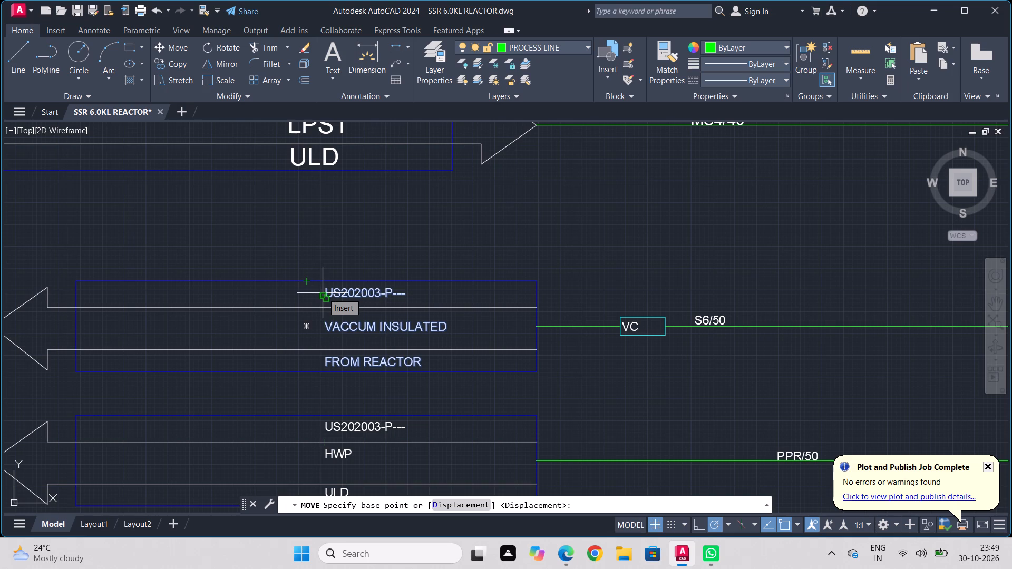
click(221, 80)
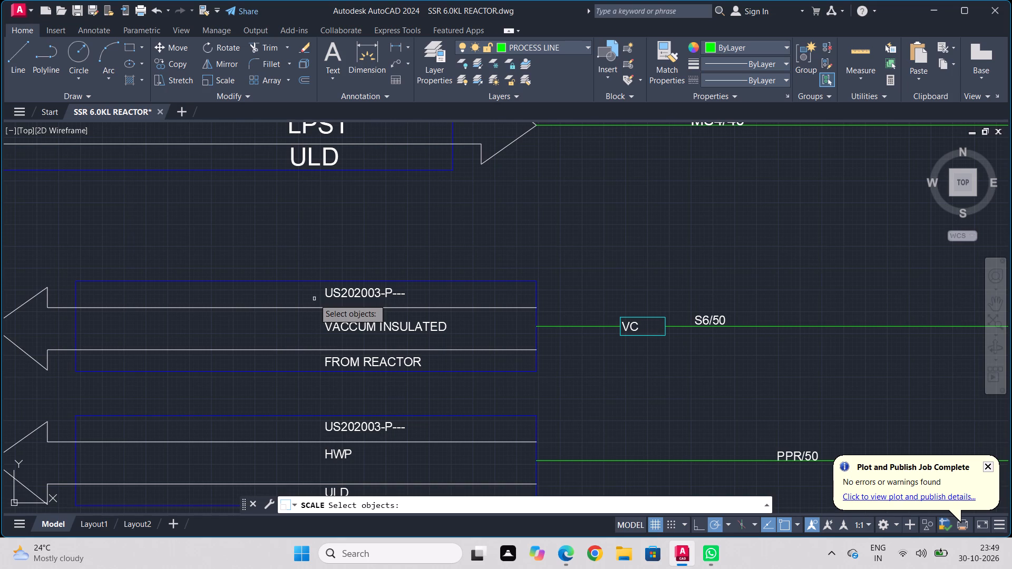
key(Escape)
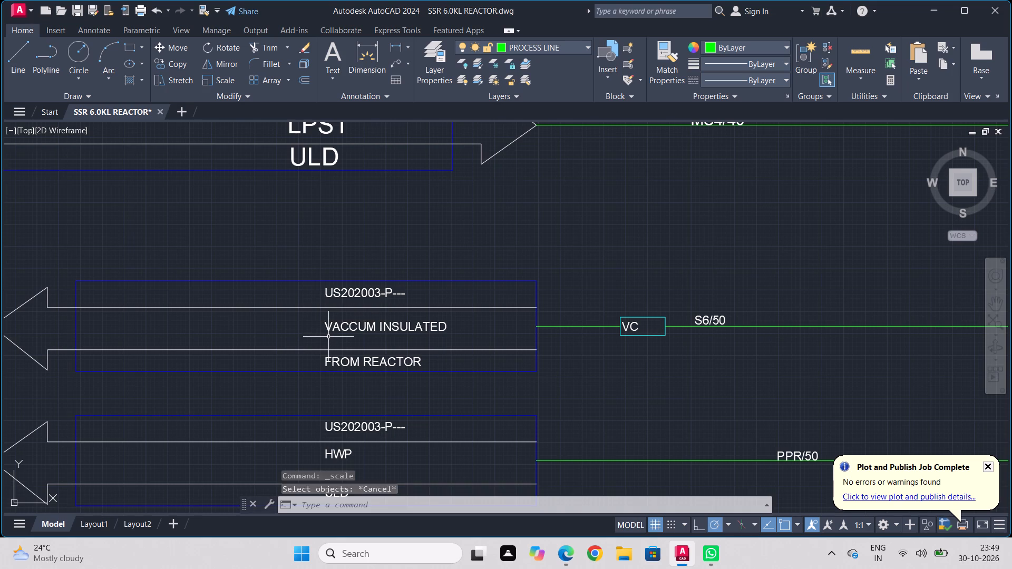
Scale up the US202003-P---, VACCUM INSULATED and FROM REACTOR tag texts together by about 1.6 from the US202003-P--- insertion point.
click(346, 291)
click(353, 330)
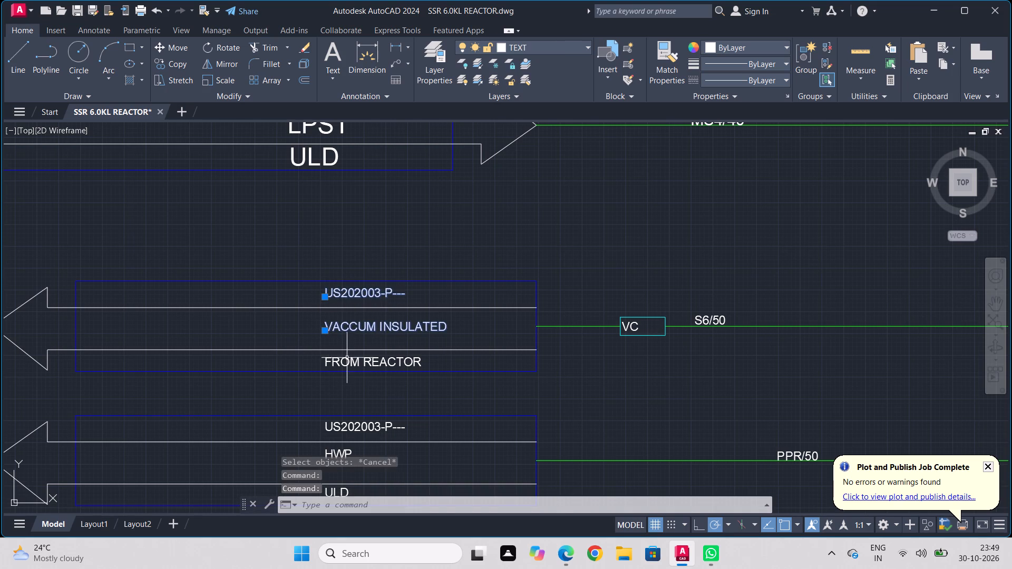
click(347, 366)
click(207, 75)
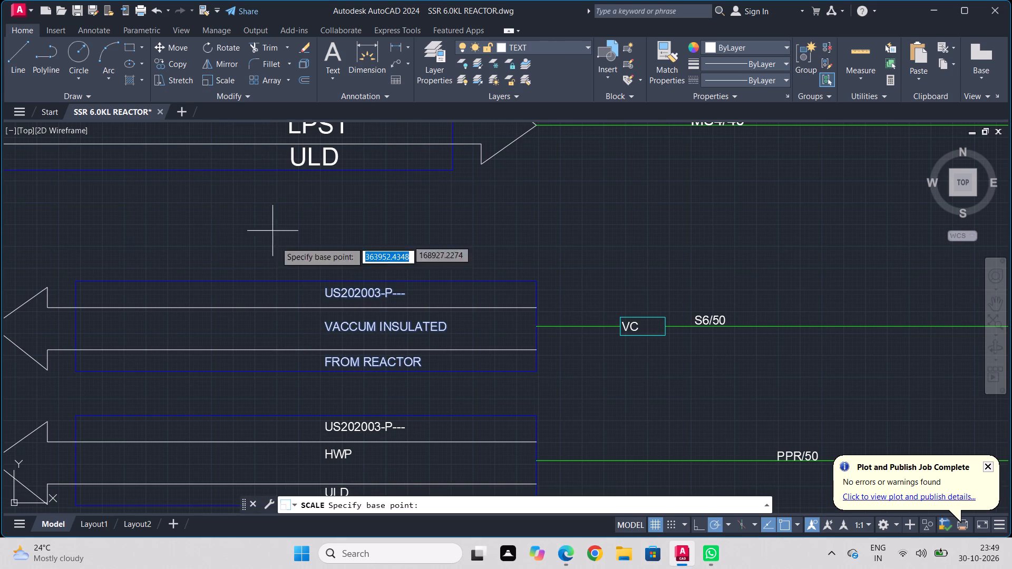
click(326, 294)
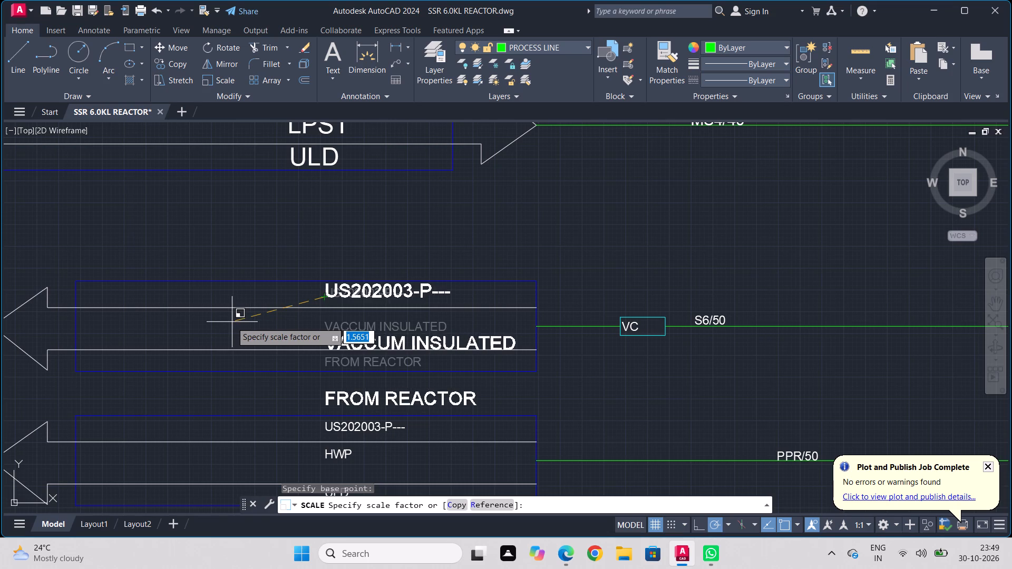
click(230, 322)
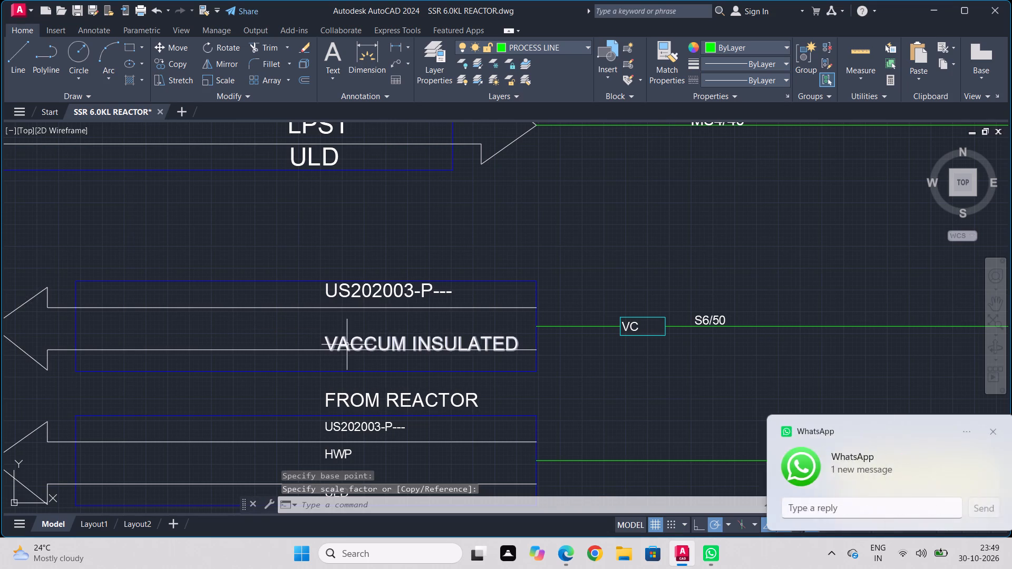
Move the enlarged VACCUM INSULATED text up and slightly left into the middle row of its line tag.
click(356, 346)
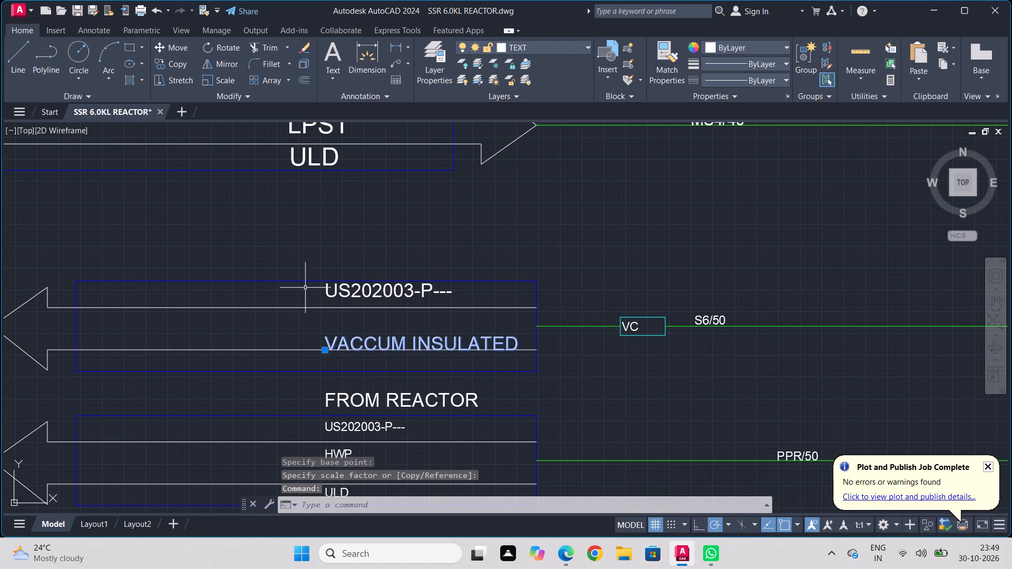
click(167, 50)
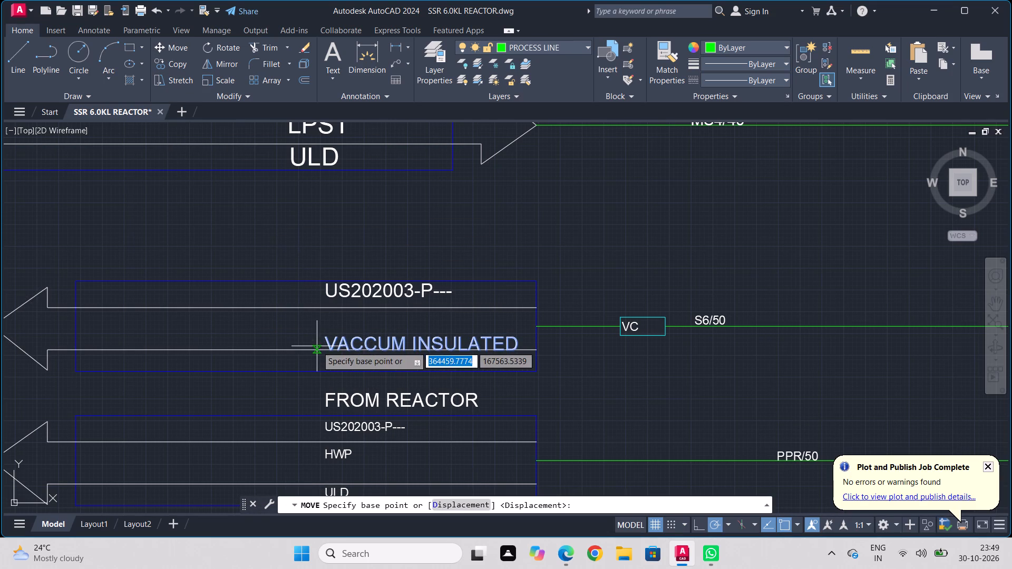
click(332, 346)
click(317, 337)
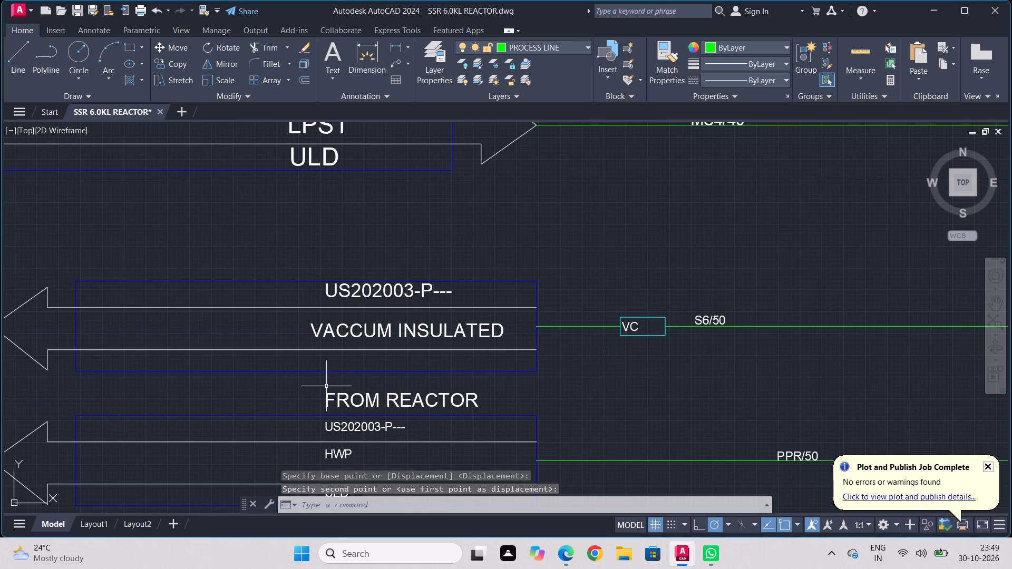
Move the enlarged FROM REACTOR text up into the bottom row of the VACCUM INSULATED line tag.
click(334, 397)
click(177, 48)
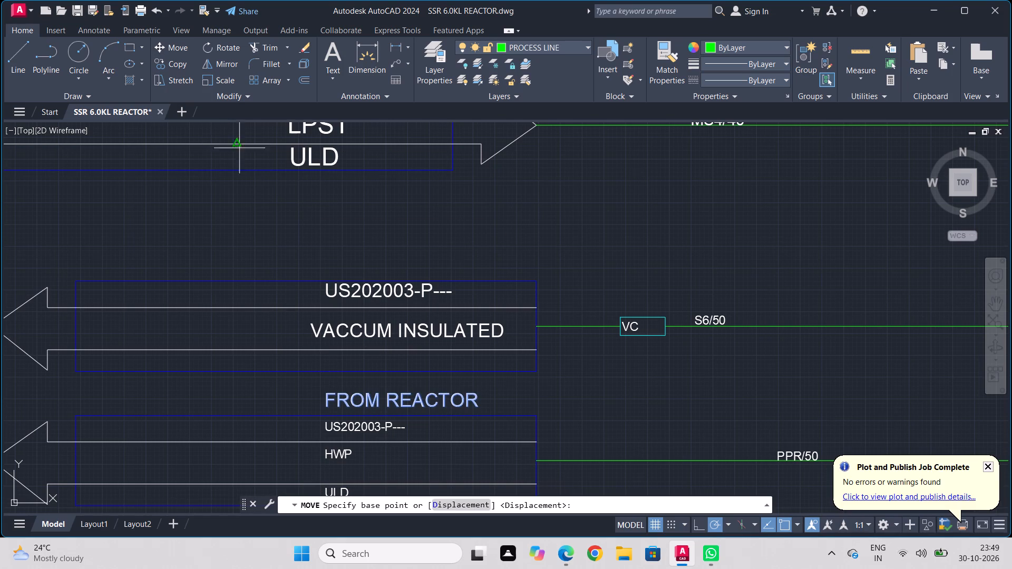
click(334, 401)
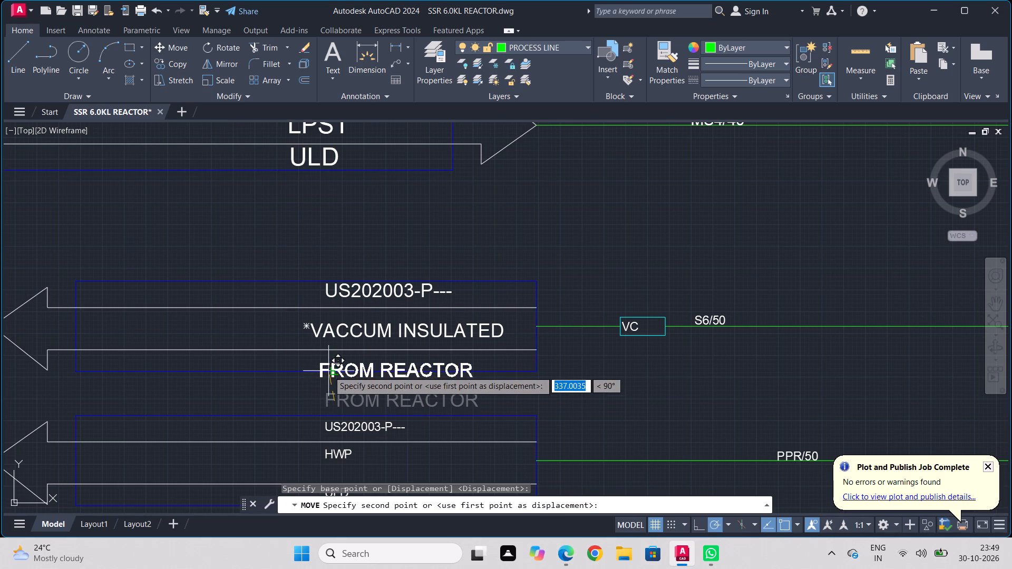
scroll(328, 365, up, 3)
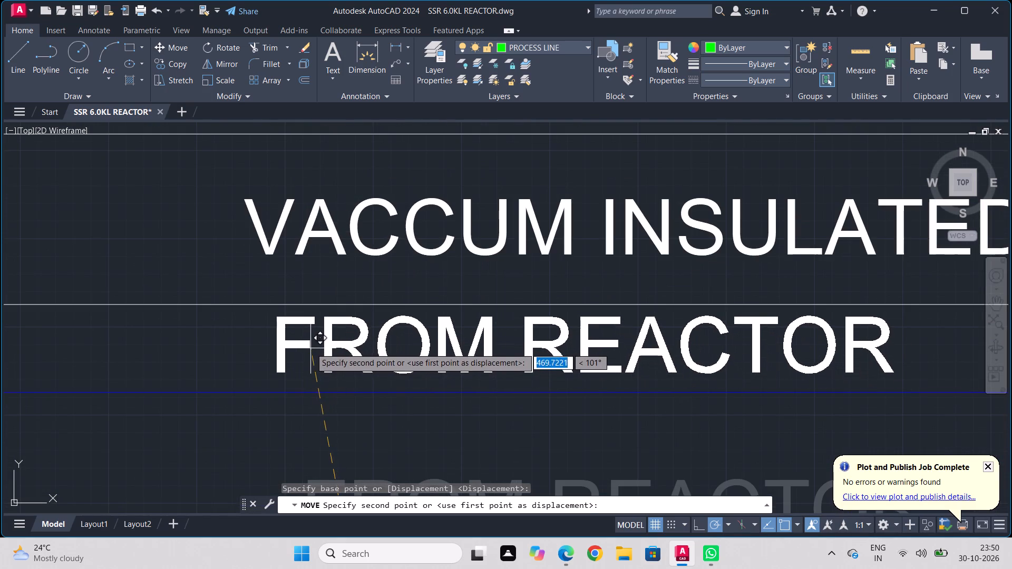
click(310, 347)
Scale up the S6/50 label beside the VC box on the vacuum line by about 2.0 from its insertion point.
scroll(405, 432, down, 2)
scroll(501, 449, down, 1)
middle_drag(501, 449, 153, 326)
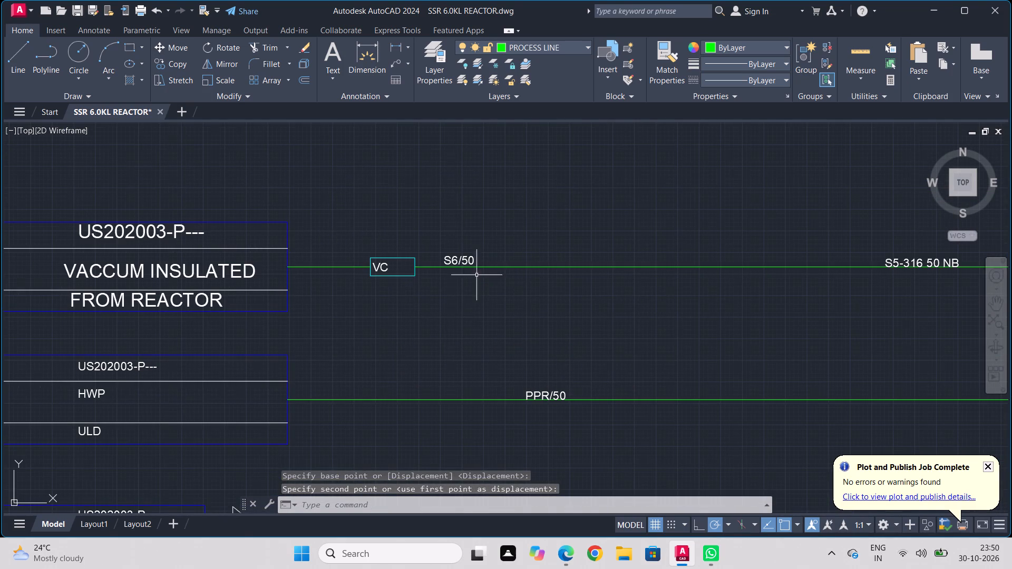
click(460, 261)
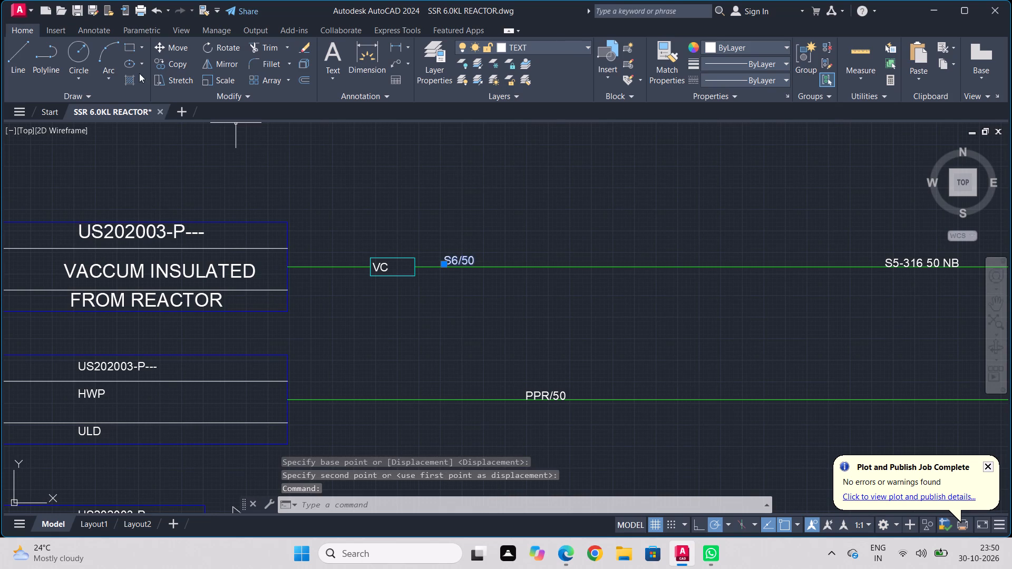
click(210, 83)
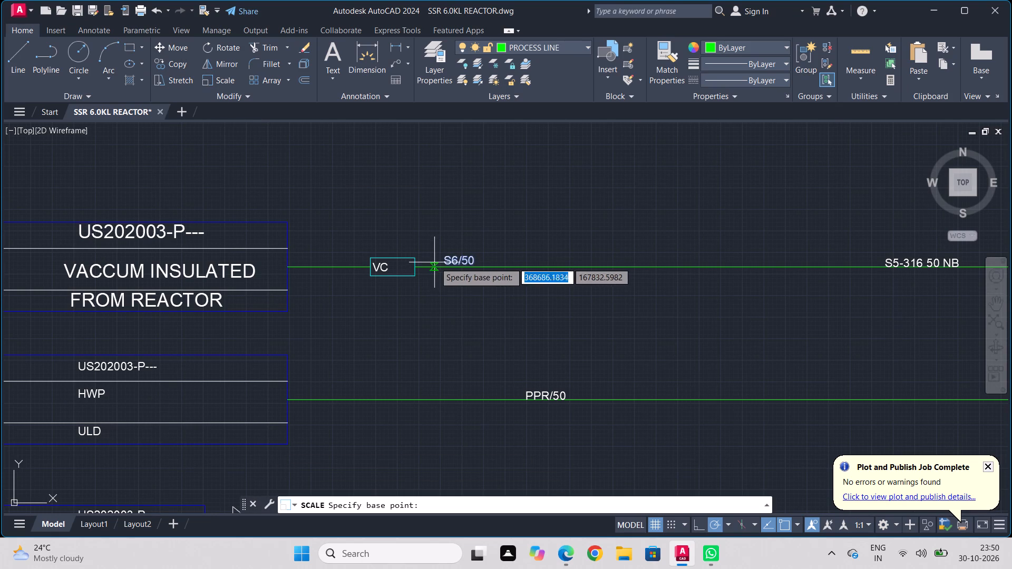
click(444, 264)
click(414, 280)
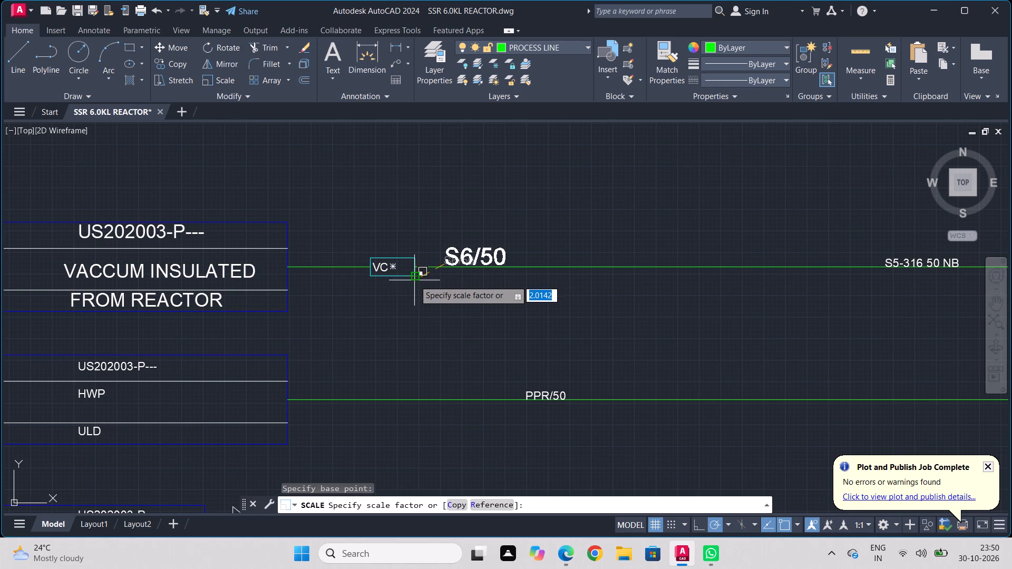
Scale up the US202003-P---, HWP and ULD texts of the HWP line tag together by about 2.0 from near the US202003-P--- insertion point.
middle_drag(390, 348, 646, 289)
click(368, 311)
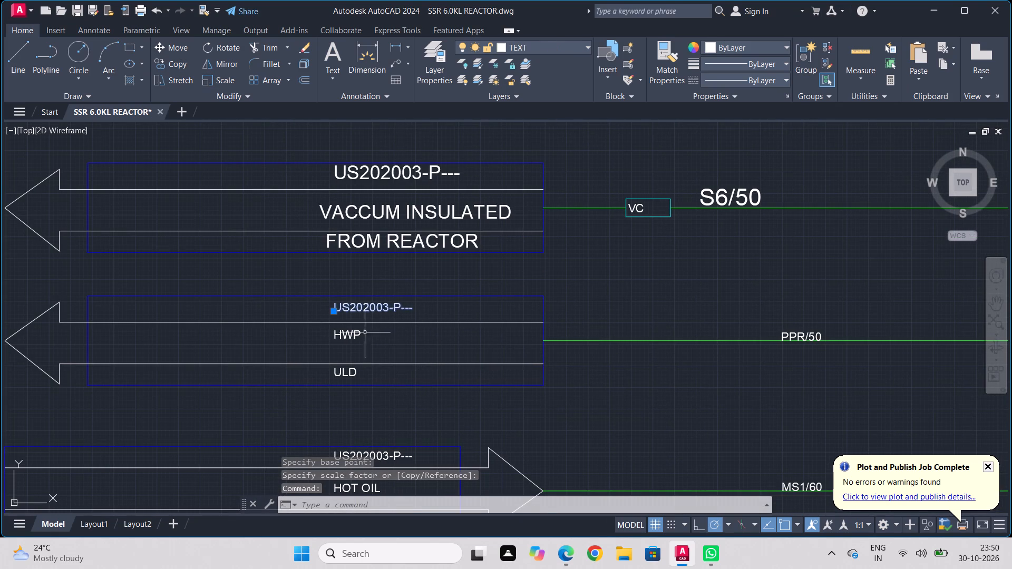
click(354, 341)
click(350, 339)
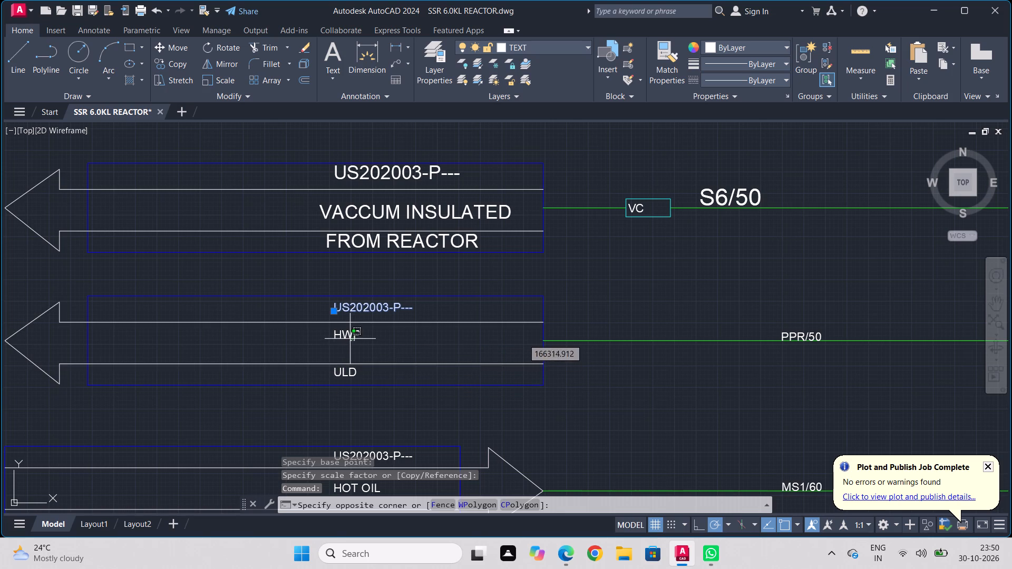
click(353, 372)
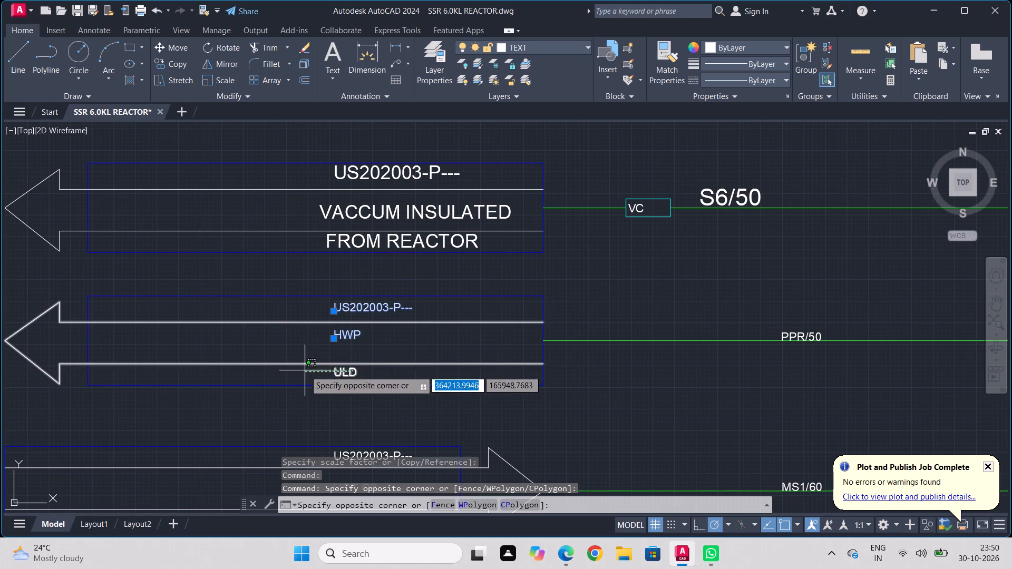
click(337, 370)
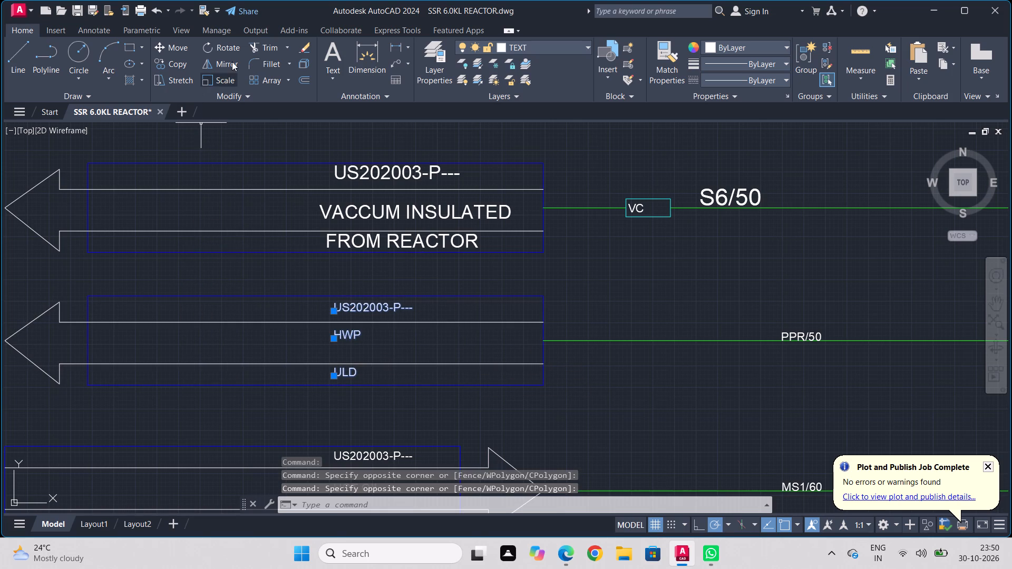
click(217, 82)
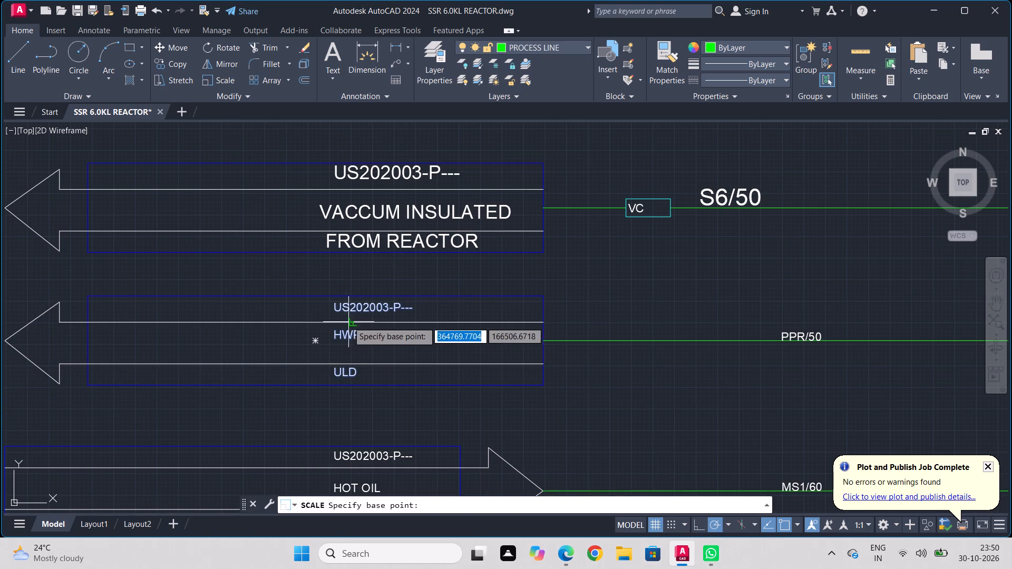
click(341, 312)
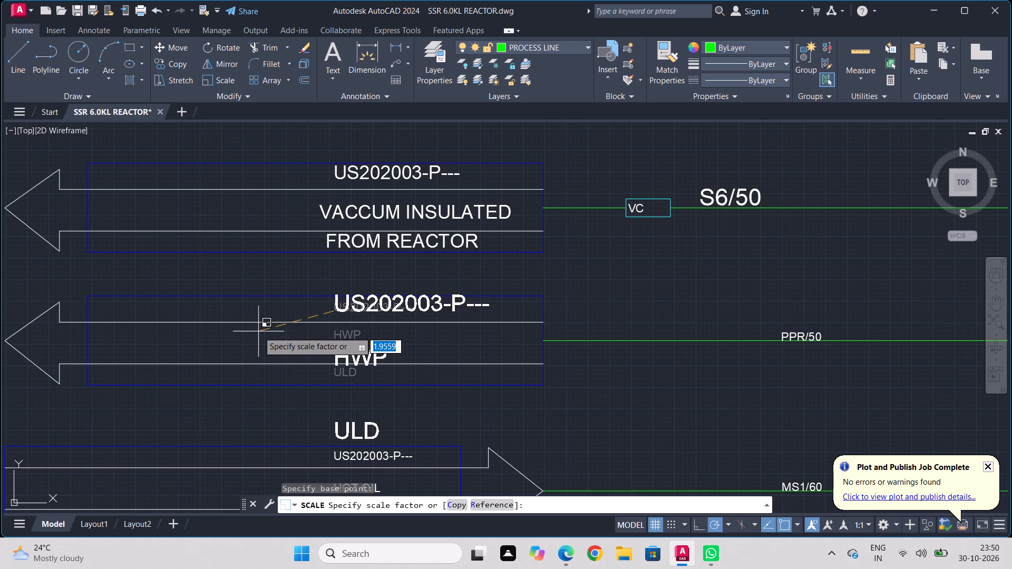
click(258, 331)
Move the enlarged US202003-P--- text straight down into the top row of the HWP line tag.
click(374, 299)
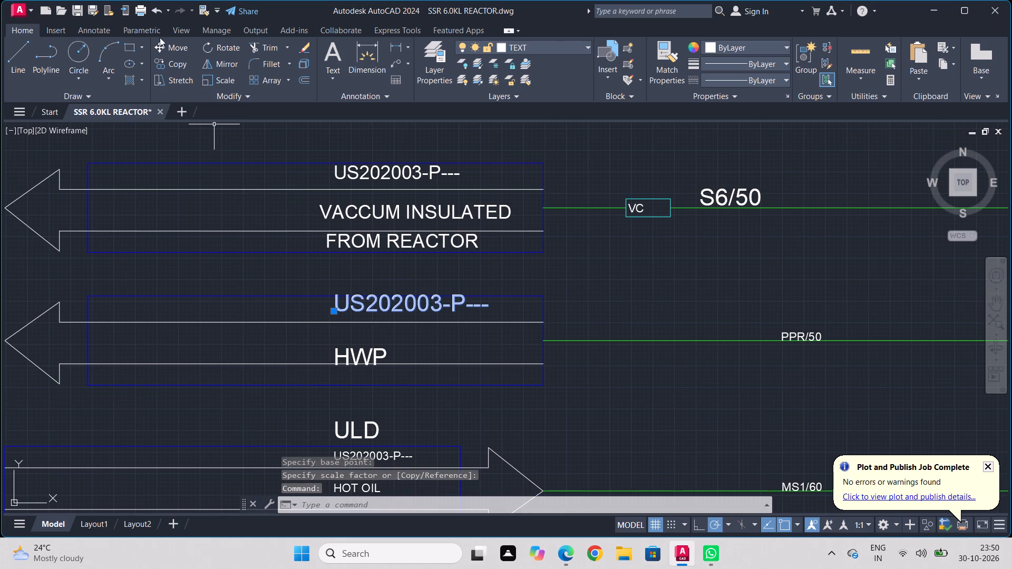
click(169, 49)
scroll(320, 309, up, 2)
click(359, 310)
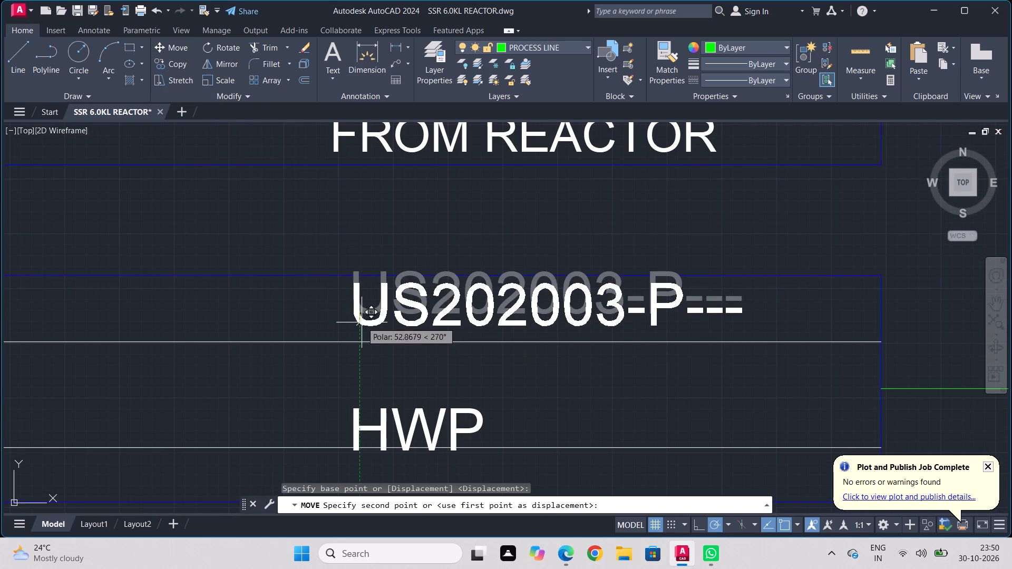
click(355, 325)
Move the enlarged HWP text up into the middle row of its line tag.
middle_drag(390, 362, 341, 242)
click(337, 298)
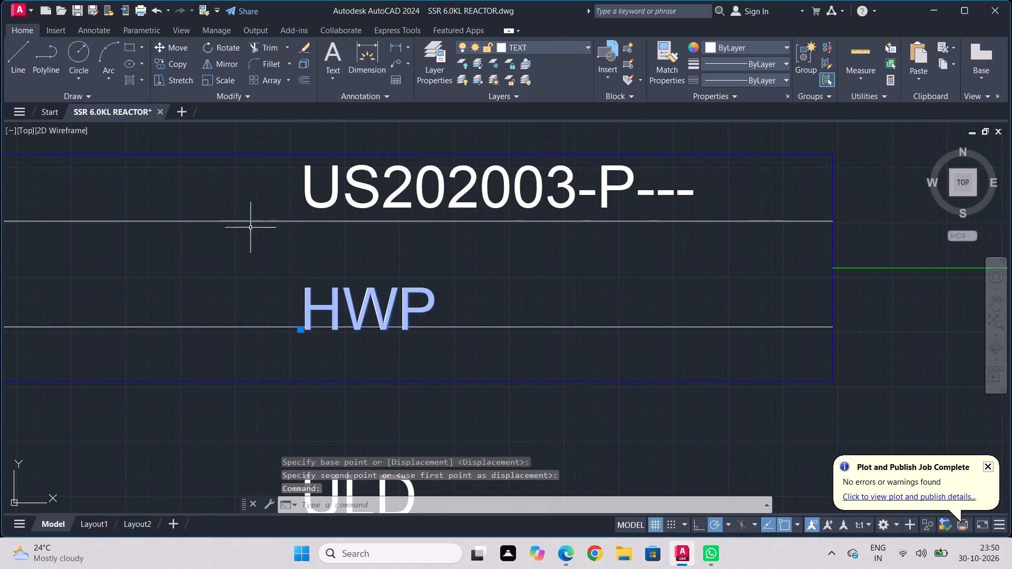
click(174, 42)
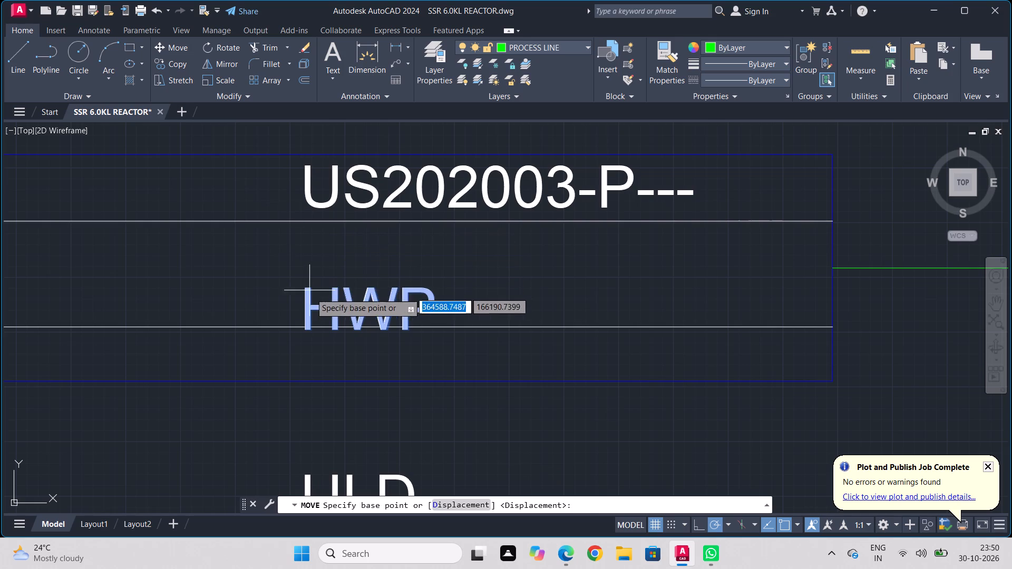
click(313, 300)
click(322, 268)
Move the enlarged ULD text up into the bottom row of the HWP line tag.
middle_drag(385, 327, 430, 188)
scroll(430, 188, down, 1)
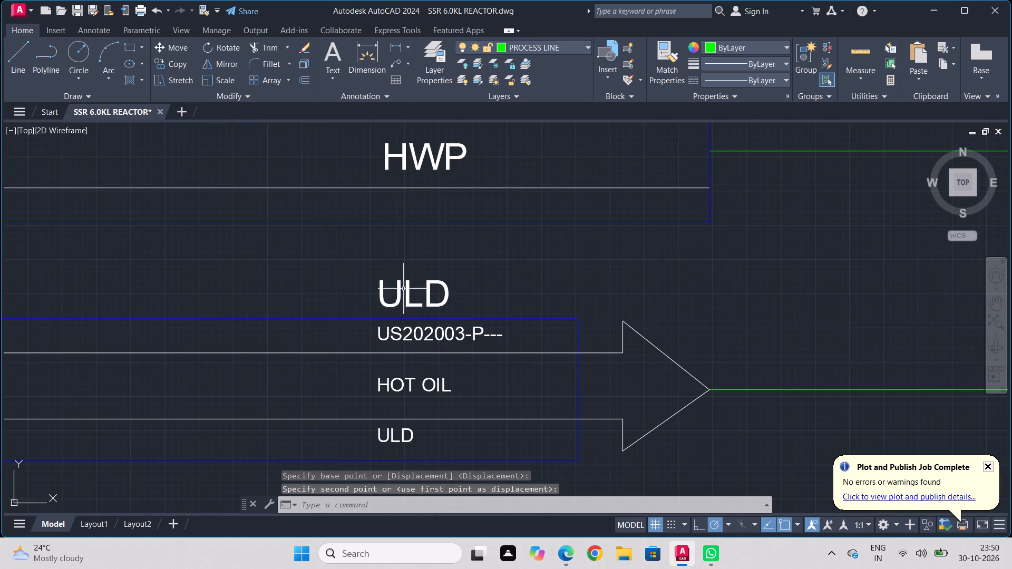
click(398, 299)
click(180, 52)
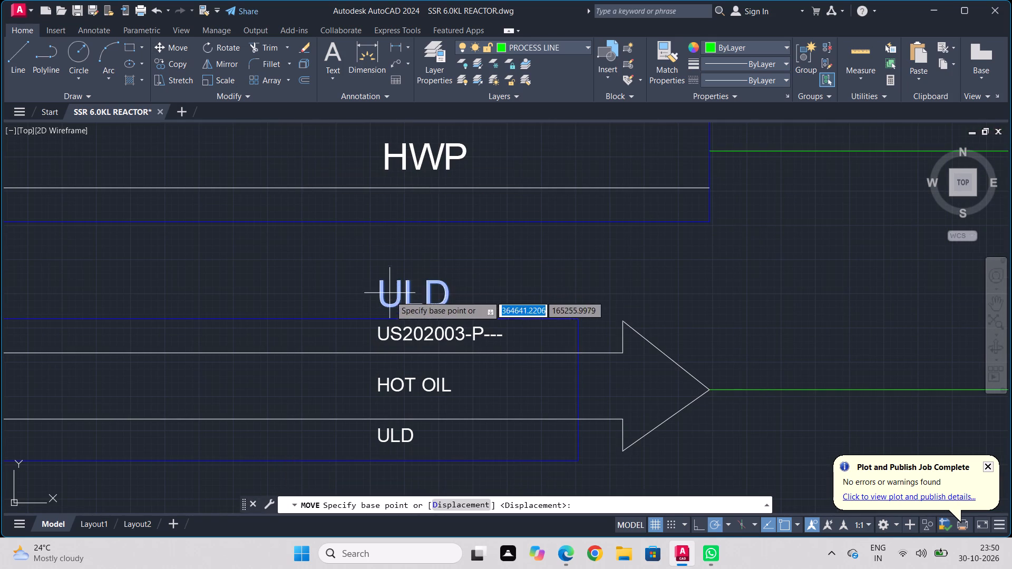
click(392, 301)
scroll(394, 221, up, 3)
middle_drag(394, 220, 360, 339)
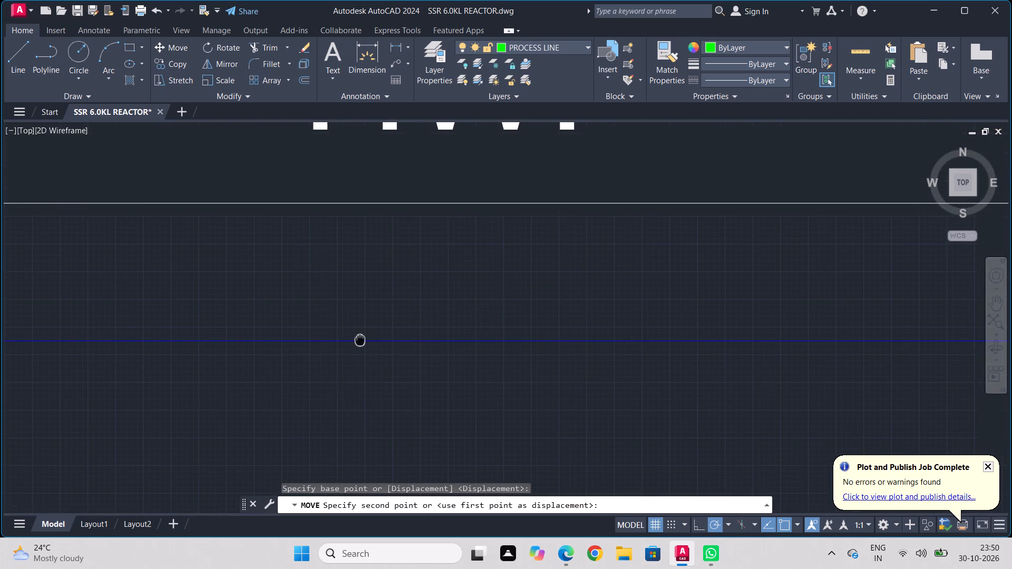
click(362, 302)
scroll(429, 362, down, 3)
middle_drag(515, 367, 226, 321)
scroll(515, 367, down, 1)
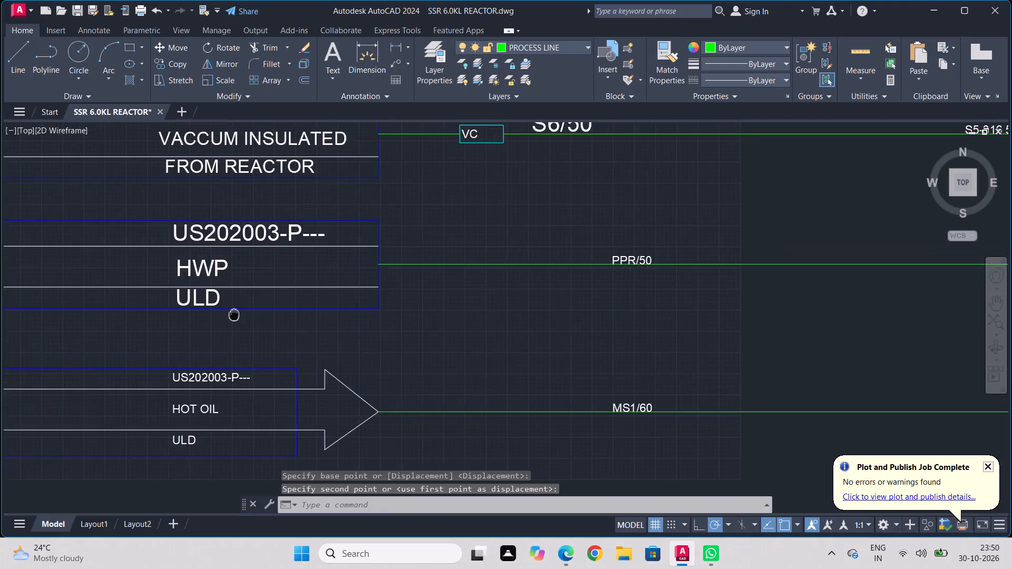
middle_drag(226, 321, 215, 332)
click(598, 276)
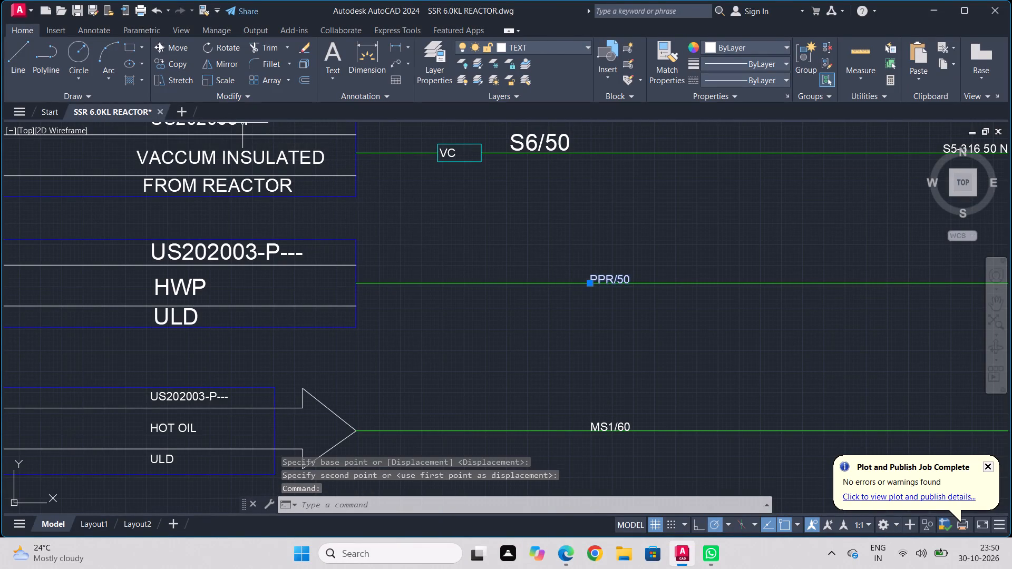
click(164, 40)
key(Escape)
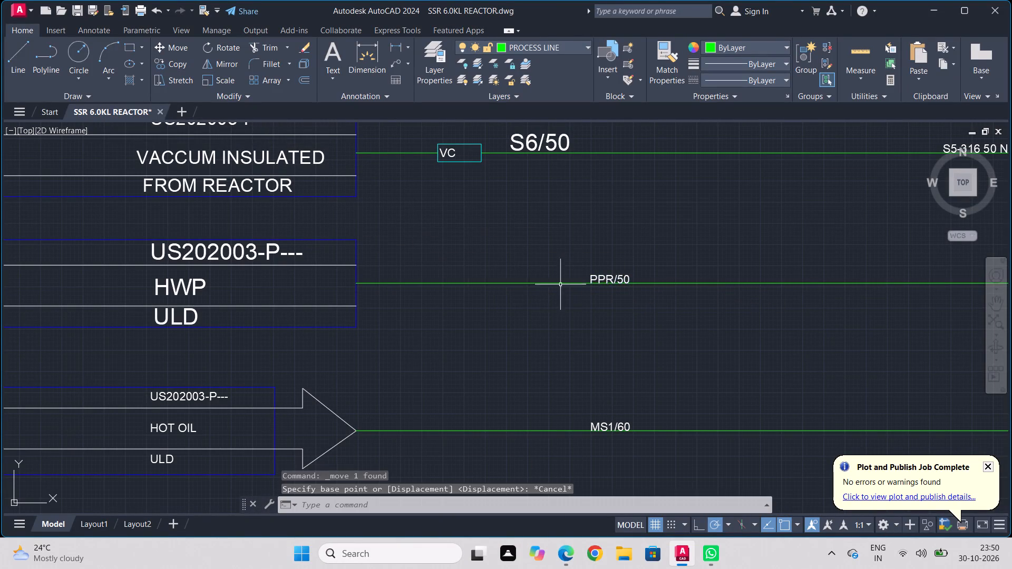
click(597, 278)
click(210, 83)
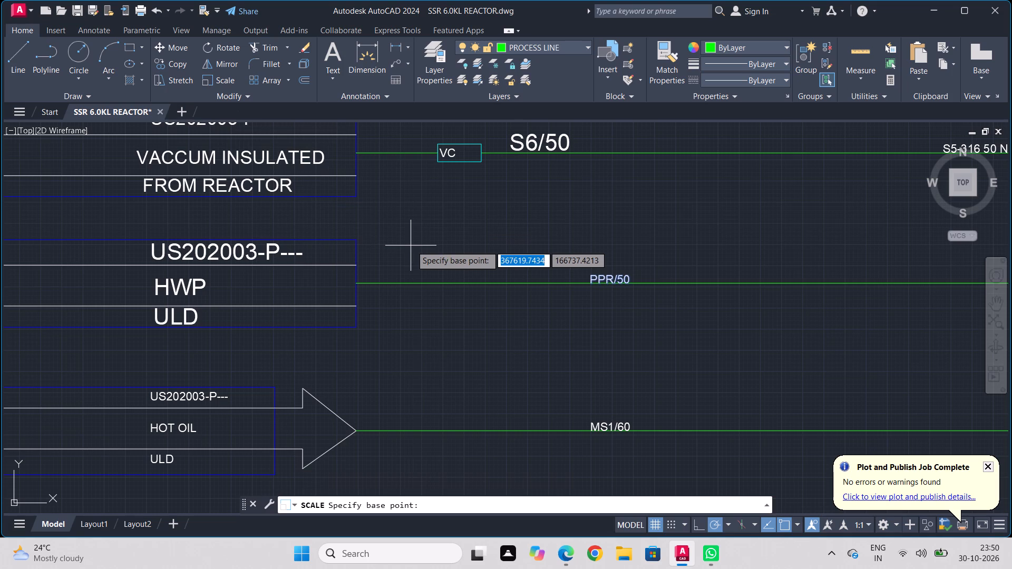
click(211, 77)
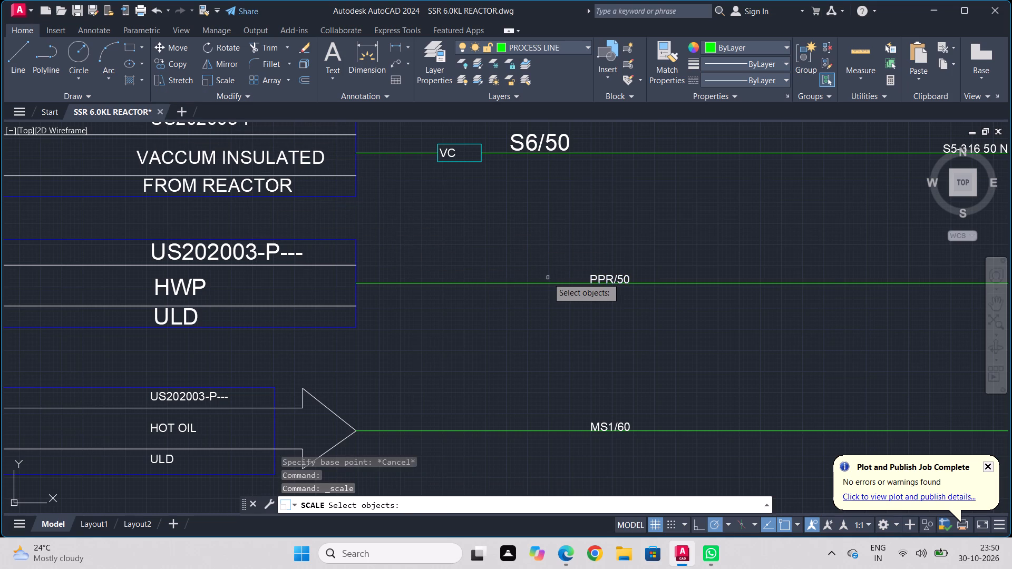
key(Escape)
Scale up the PPR/50 label on the HWP line by about 1.6 from its insertion point.
click(600, 279)
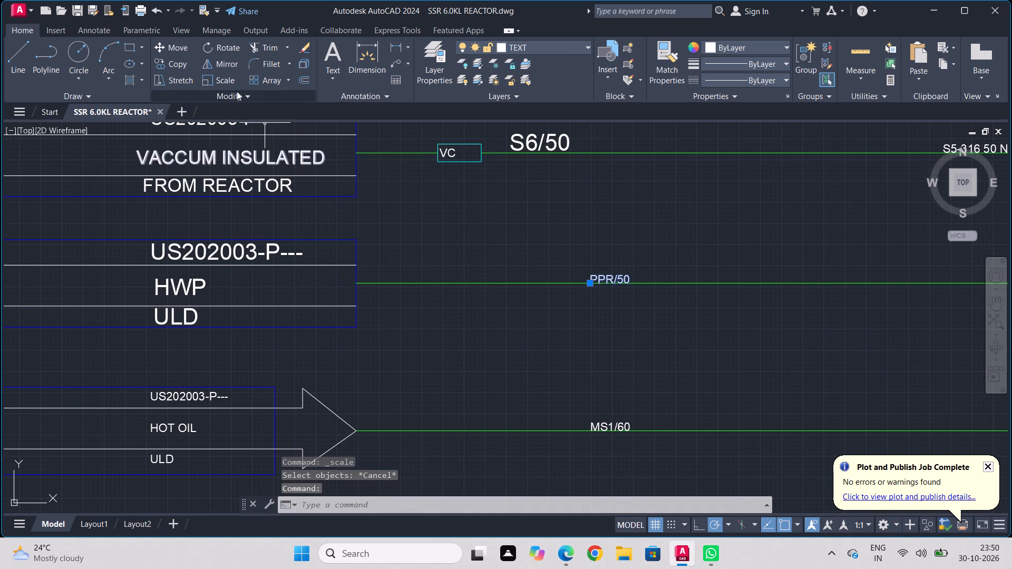
click(220, 81)
click(590, 285)
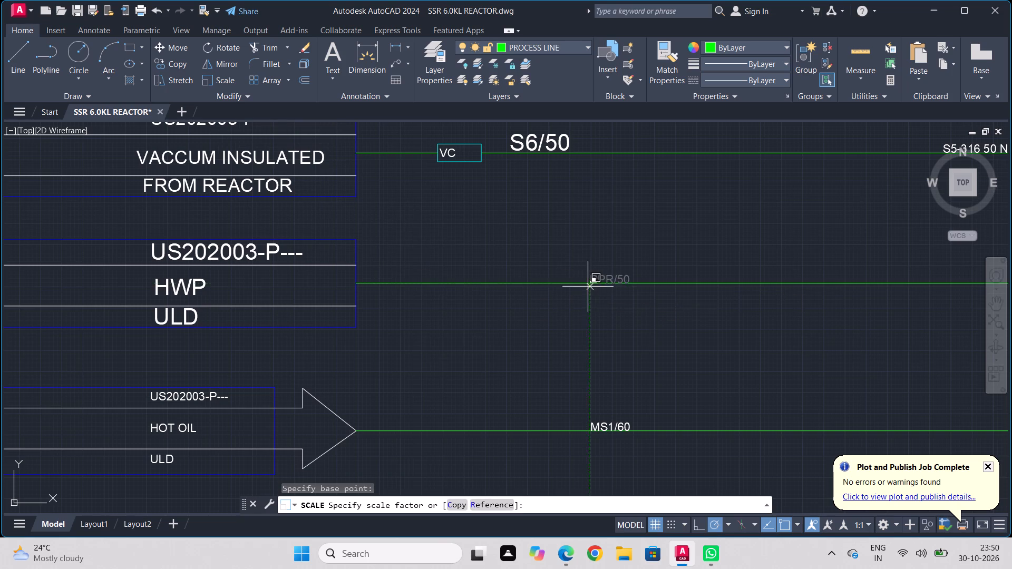
click(561, 297)
Scale up the US202003-P---, HOT OIL and ULD texts together by about 2.2 from the US202003-P--- insertion point.
middle_drag(572, 389, 612, 349)
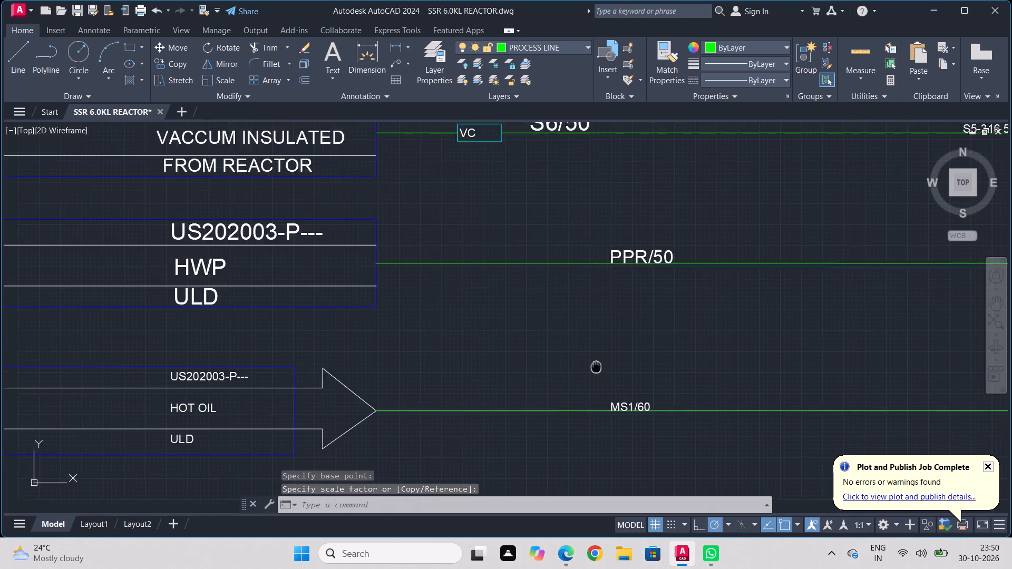
middle_drag(612, 349, 693, 272)
drag(302, 285, 306, 292)
click(309, 306)
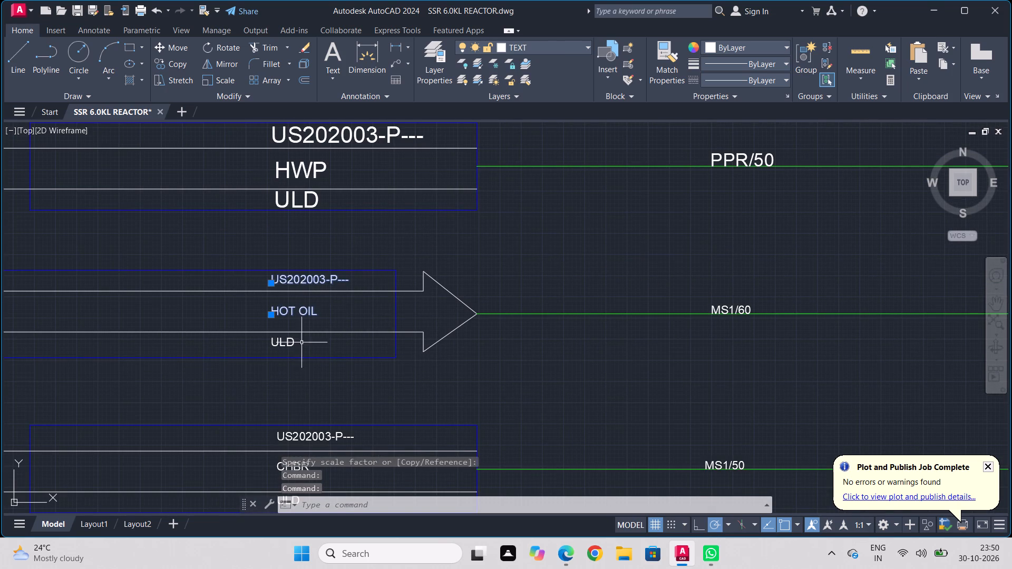
click(293, 346)
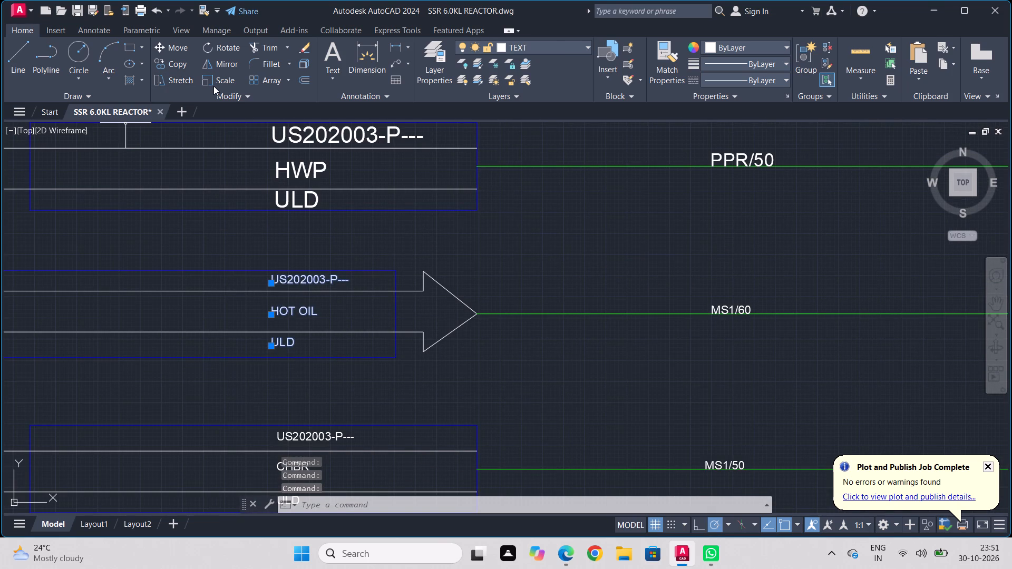
click(213, 86)
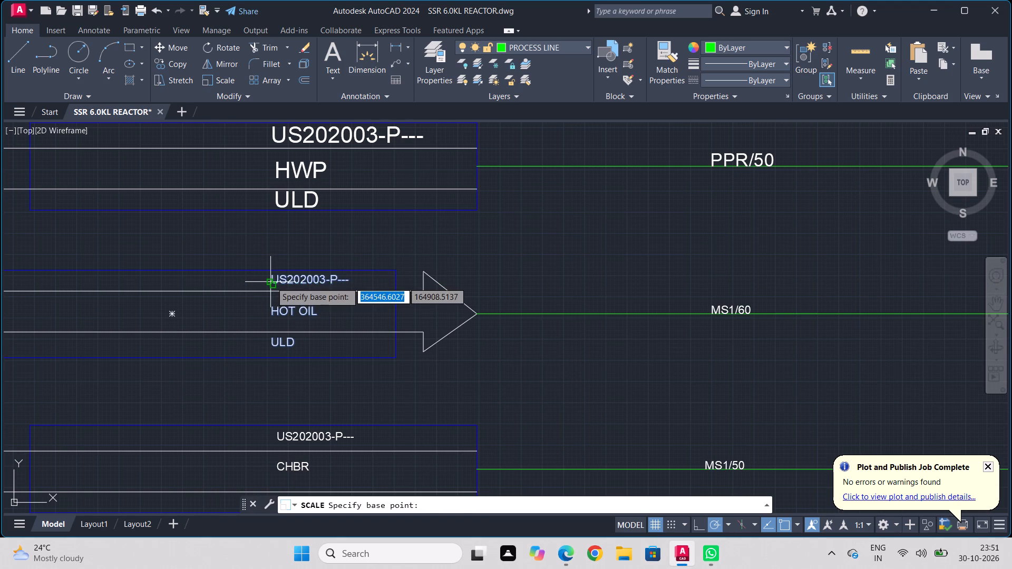
click(271, 282)
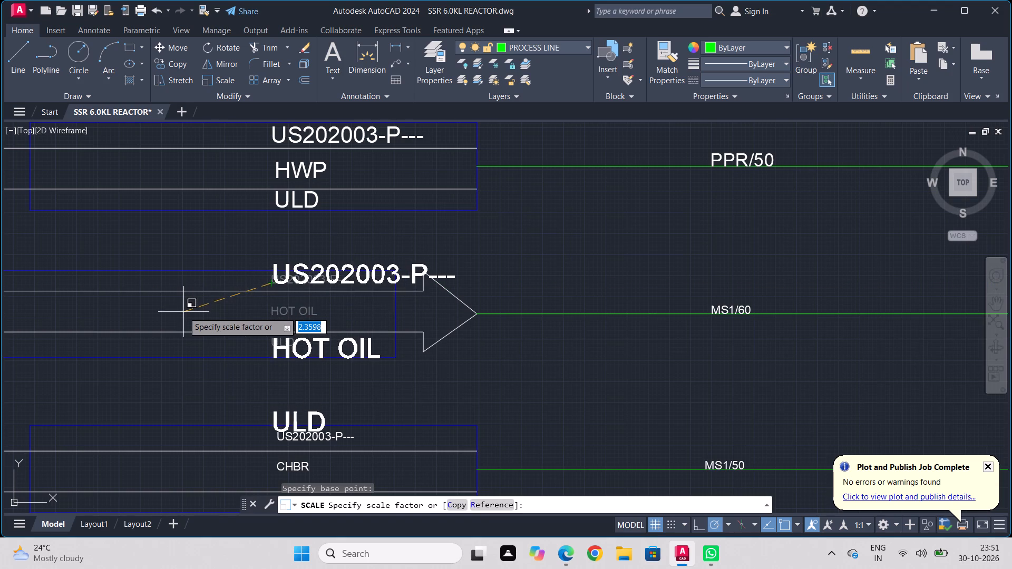
click(190, 311)
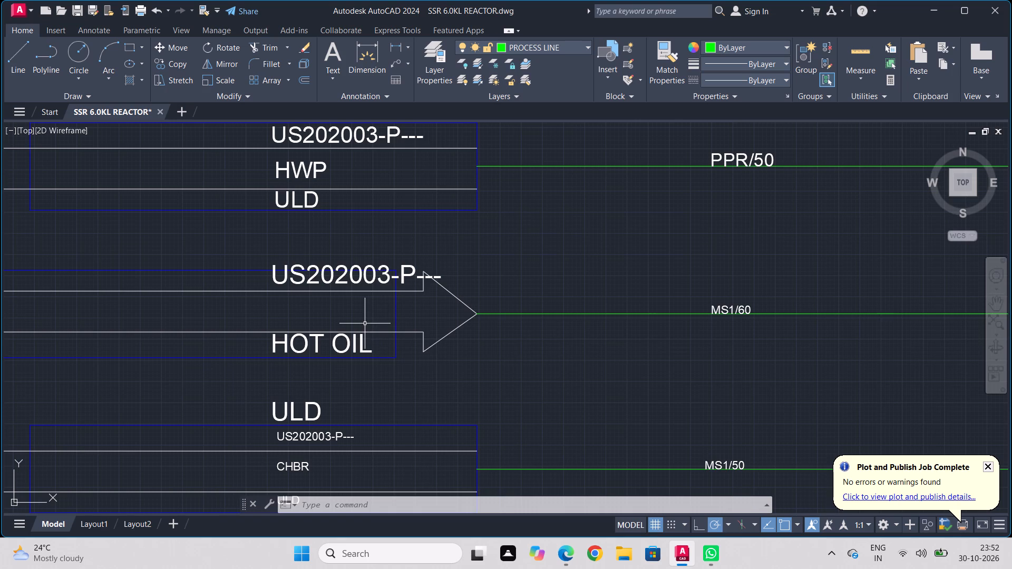
Move the enlarged US202003-P--- text left and slightly down into the top row of the HOT OIL line tag.
click(342, 280)
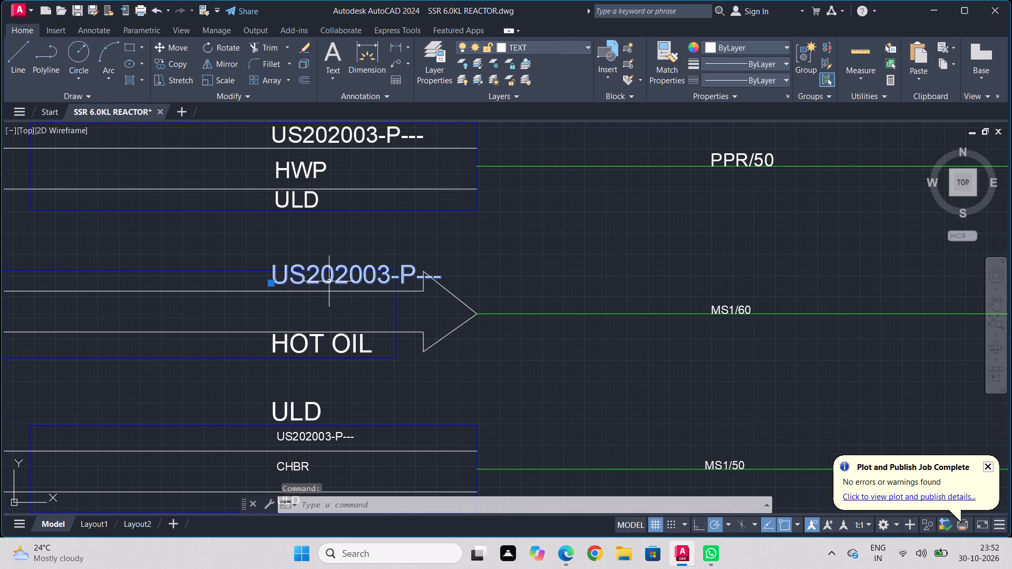
click(169, 53)
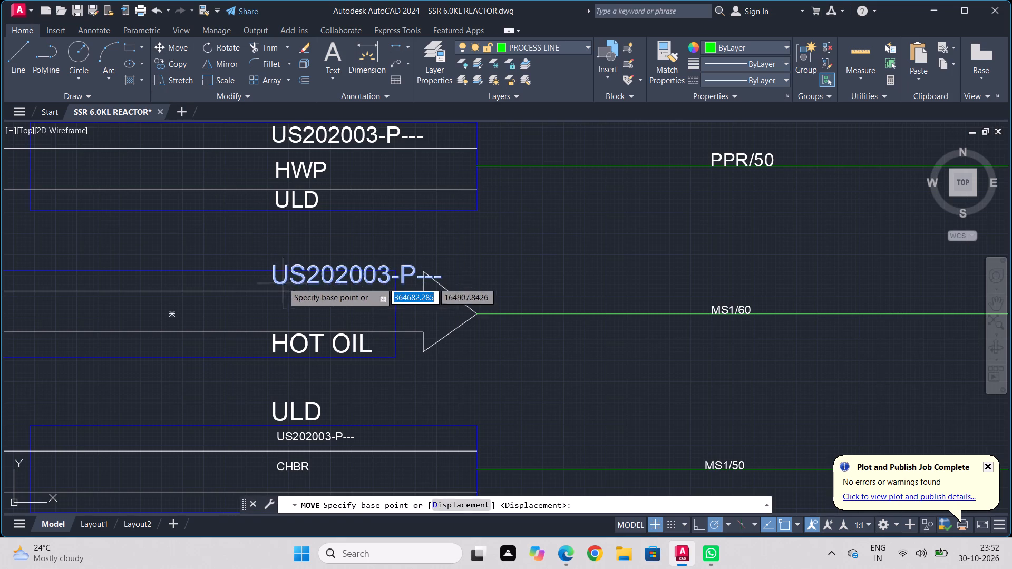
click(280, 278)
scroll(230, 288, up, 4)
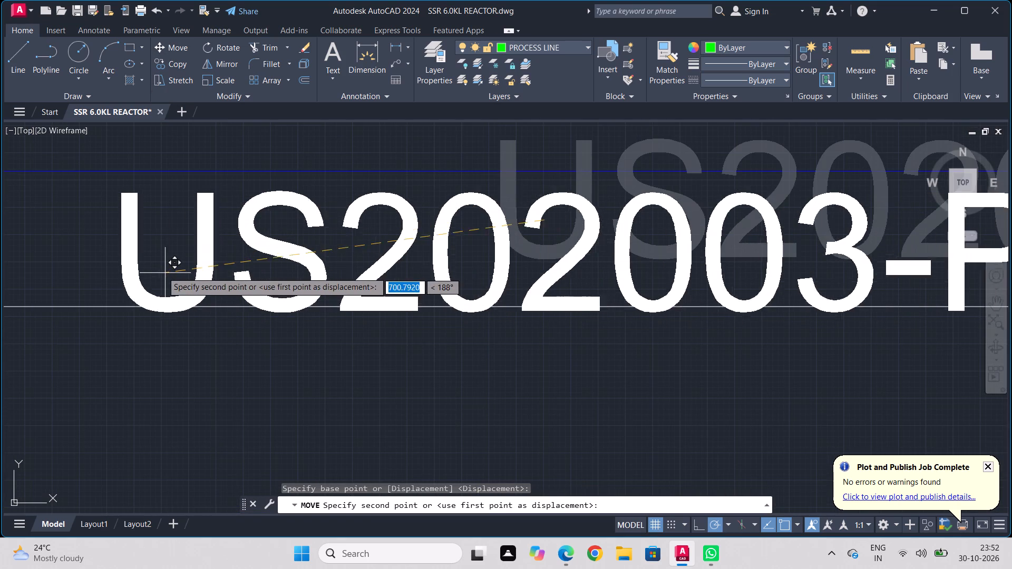
click(152, 262)
Move the enlarged HOT OIL text up and left into the middle row, beneath the start of US202003-P---.
scroll(284, 385, down, 3)
middle_drag(333, 405, 391, 290)
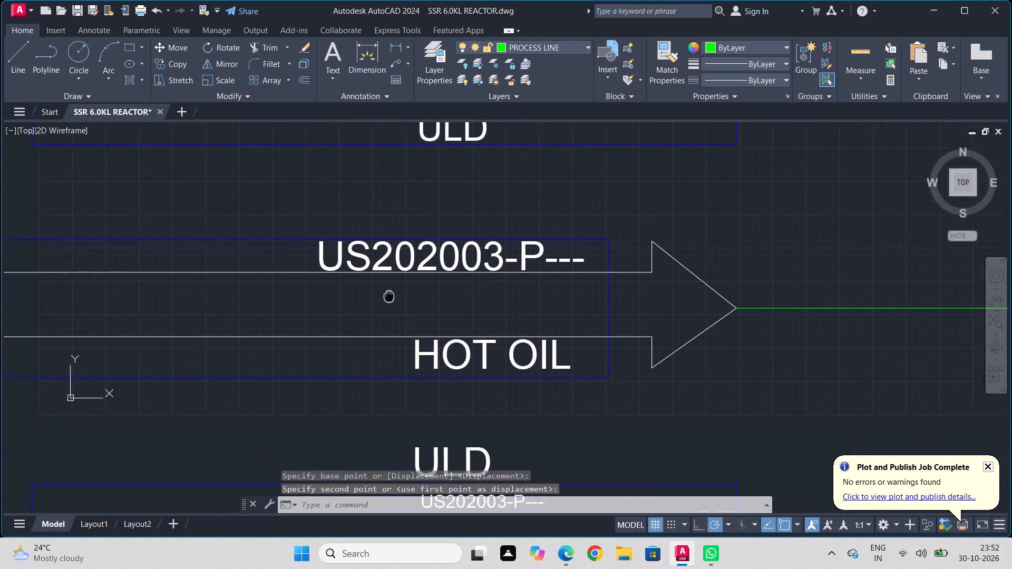
middle_drag(391, 290, 394, 283)
click(439, 333)
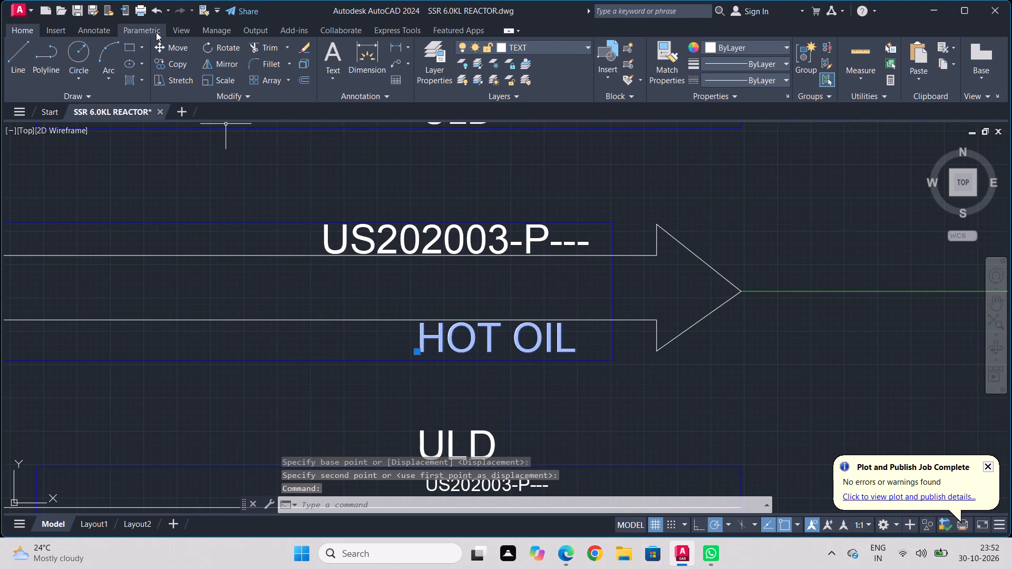
drag(163, 43, 172, 50)
click(418, 341)
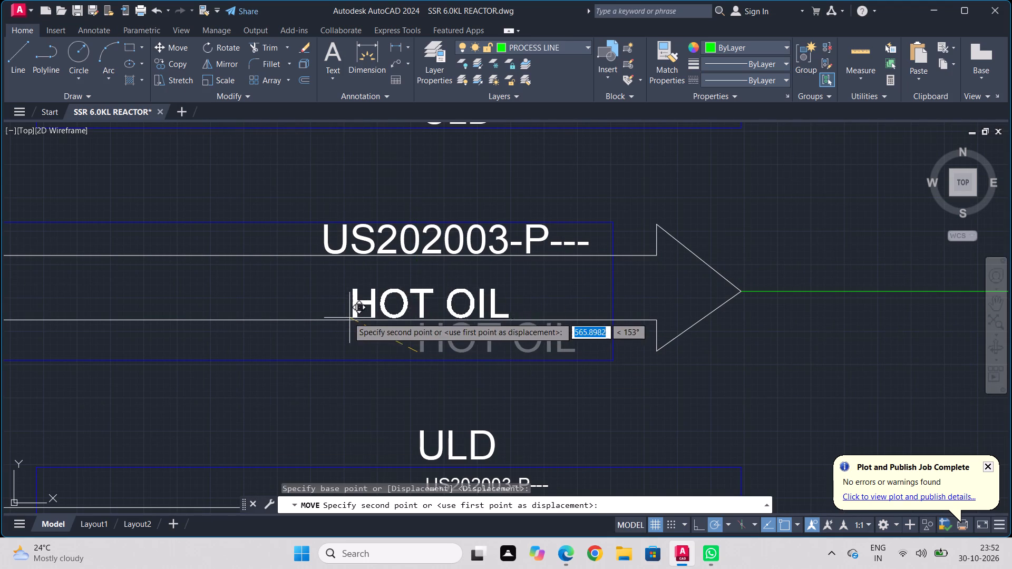
click(326, 295)
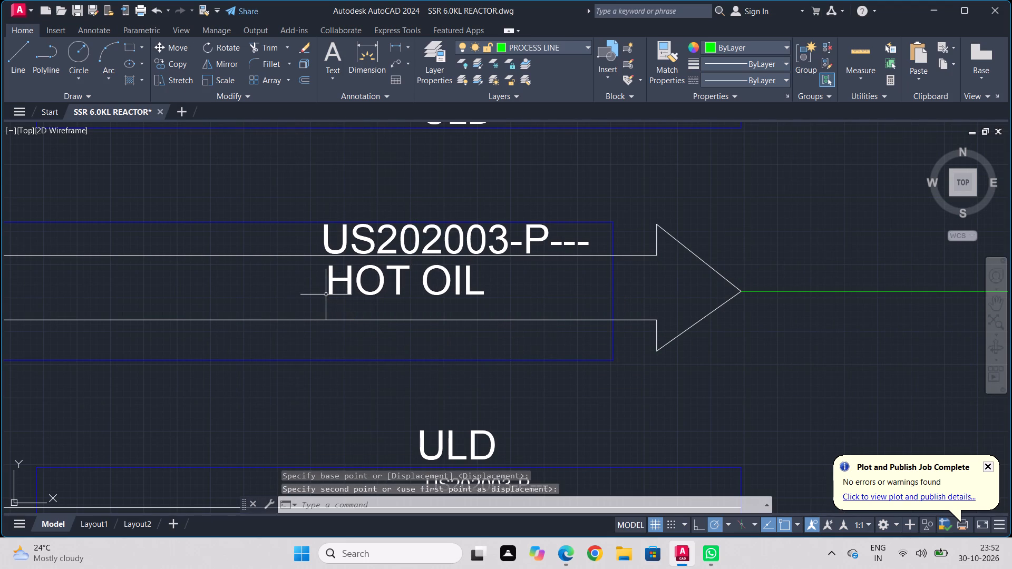
Move the enlarged ULD text up and left into the bottom row of the HOT OIL line tag.
middle_drag(400, 396, 423, 342)
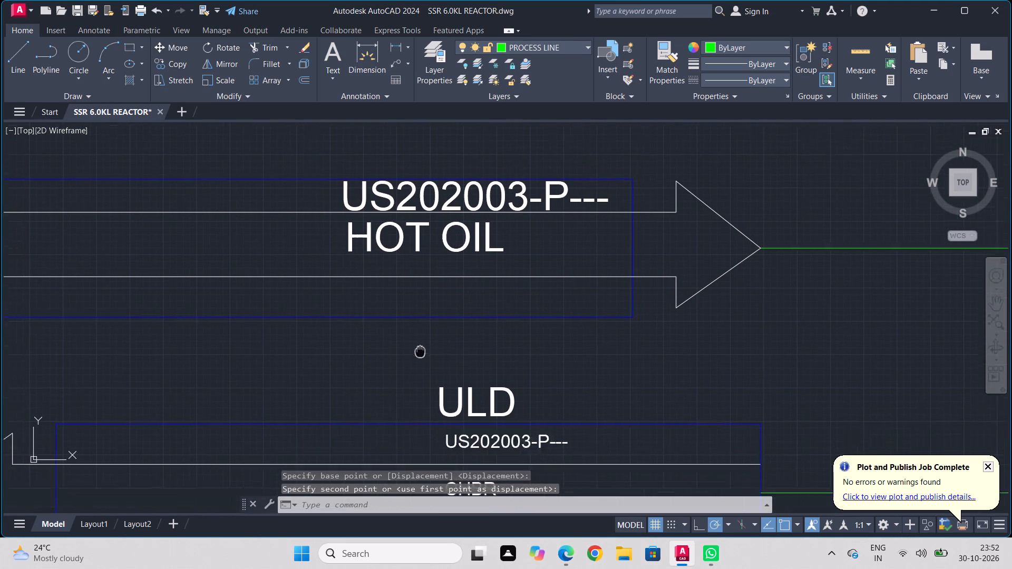
middle_drag(423, 342, 430, 320)
scroll(430, 320, down, 1)
click(462, 354)
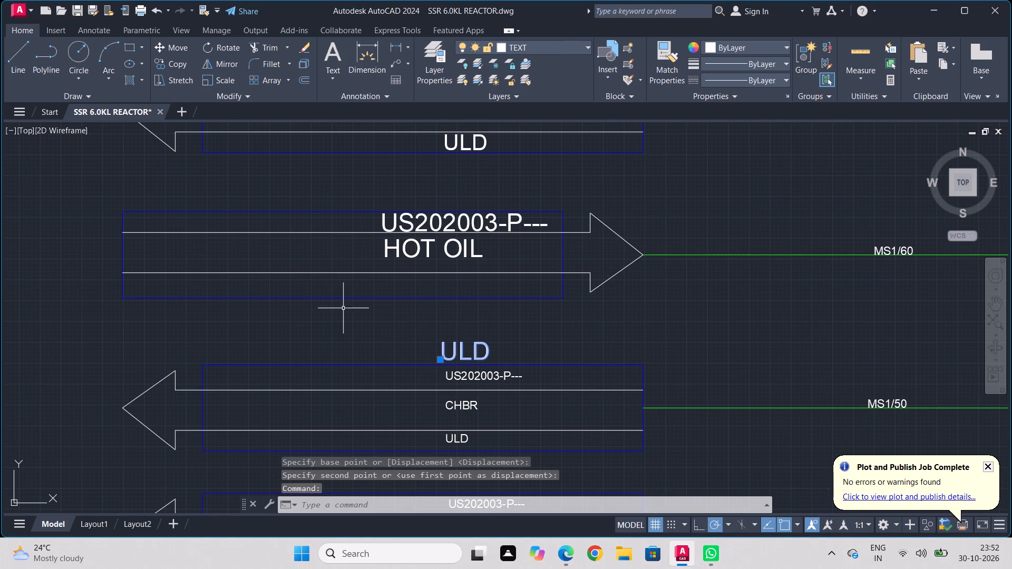
click(164, 46)
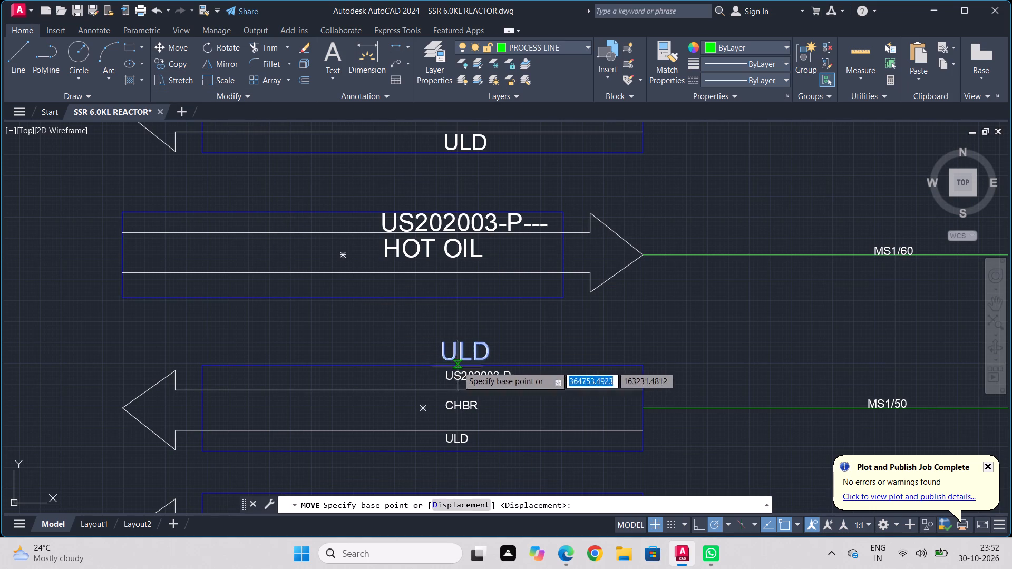
click(452, 361)
scroll(386, 303, up, 3)
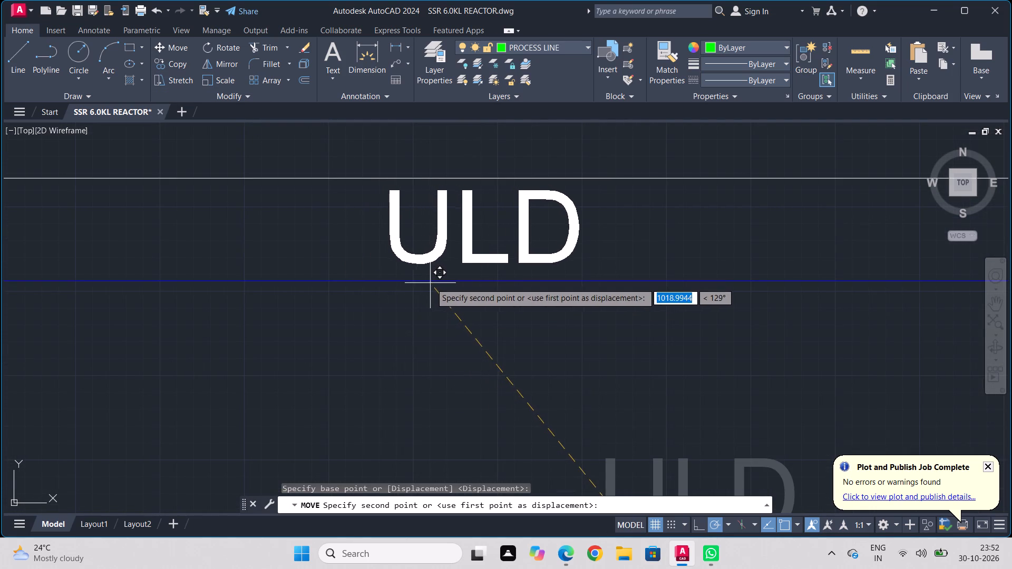
click(433, 283)
Scale up the MS1/60 label on the HOT OIL line to about the PPR/50 label's size, from near its insertion point.
scroll(480, 389, down, 3)
middle_drag(480, 389, 450, 254)
middle_drag(579, 283, 571, 287)
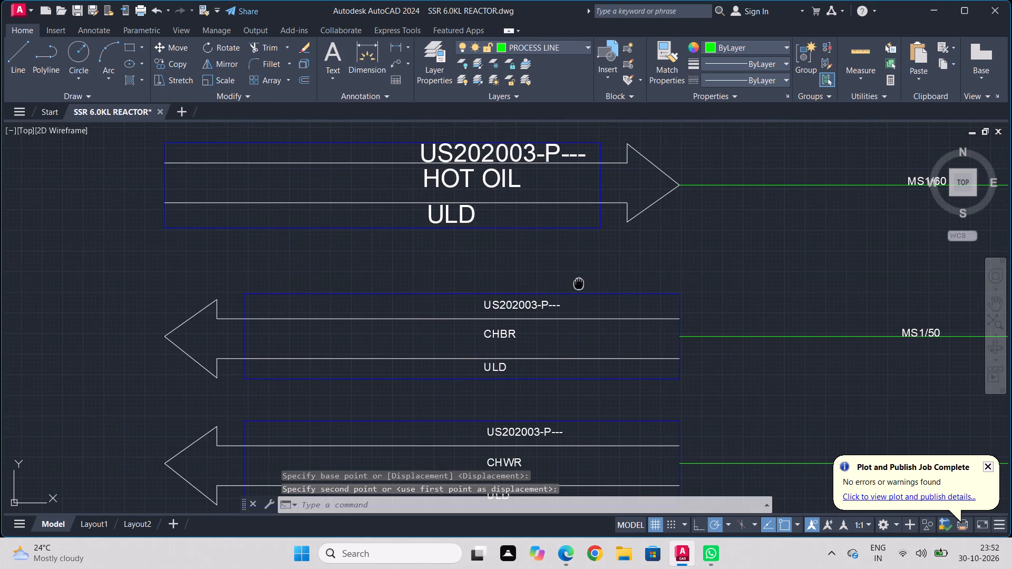
middle_drag(571, 287, 430, 340)
scroll(405, 355, down, 1)
click(641, 281)
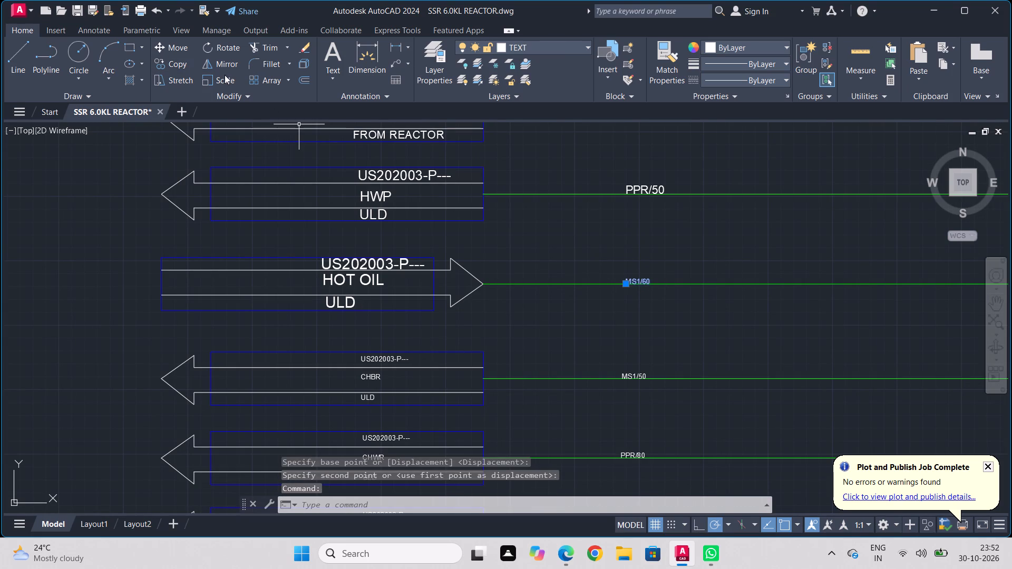
click(220, 79)
click(628, 290)
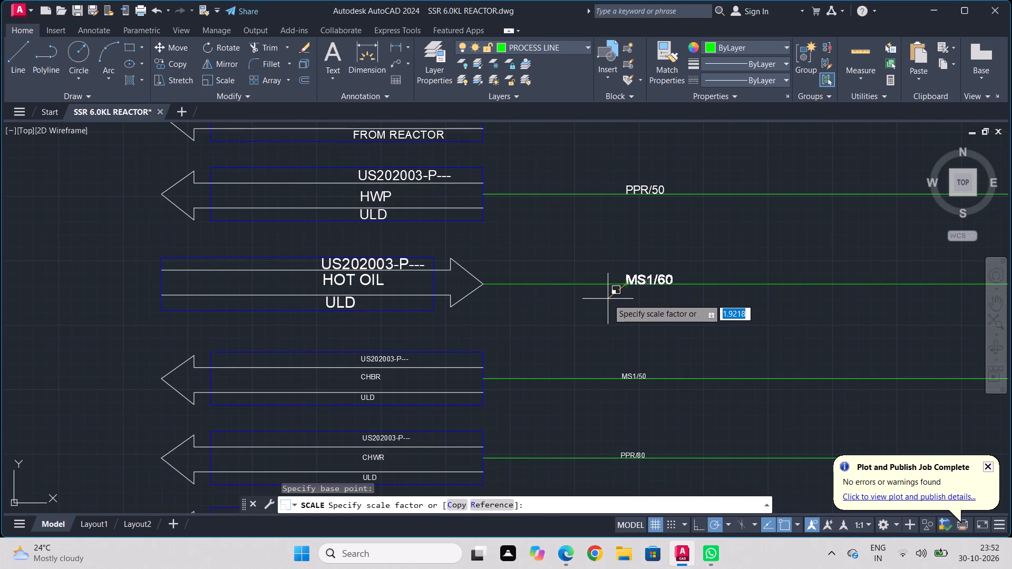
click(613, 298)
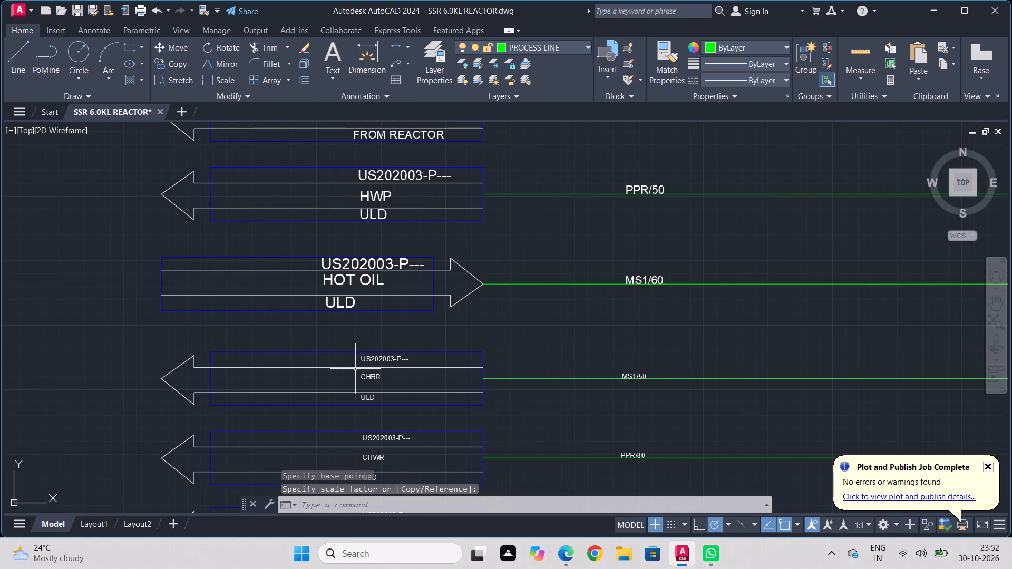
Scale up the US202003-P---, CHBR and ULD texts in the CHBR line tag to about 1.6 times, from the top text's insertion point.
middle_drag(360, 369, 383, 295)
scroll(383, 295, up, 2)
click(401, 268)
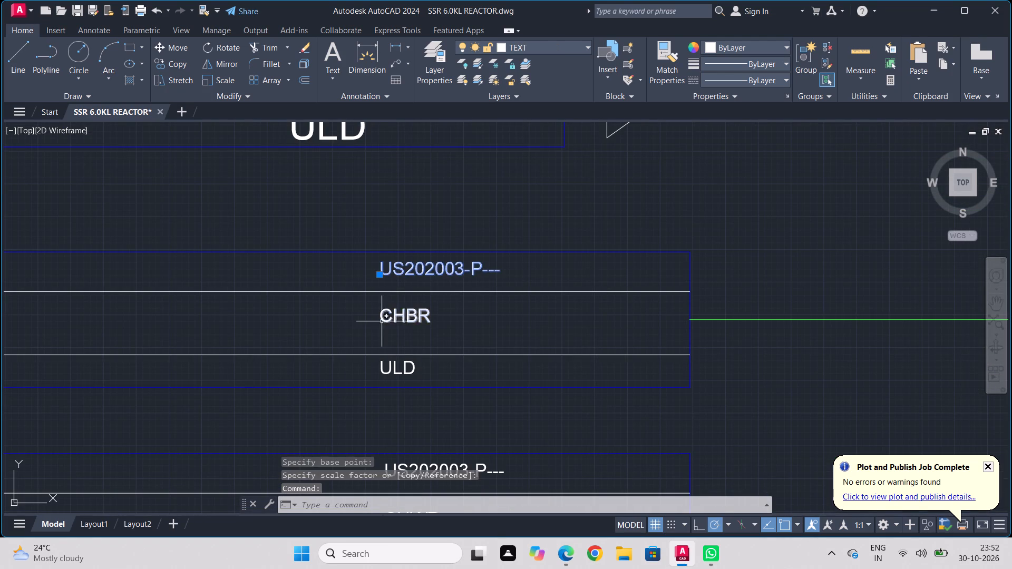
click(386, 318)
click(392, 371)
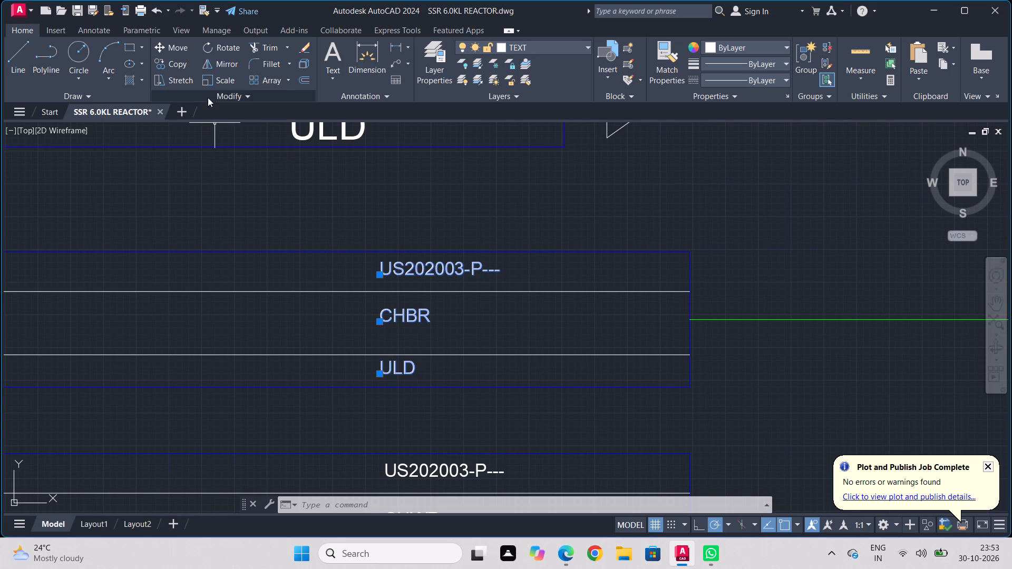
click(217, 85)
click(375, 275)
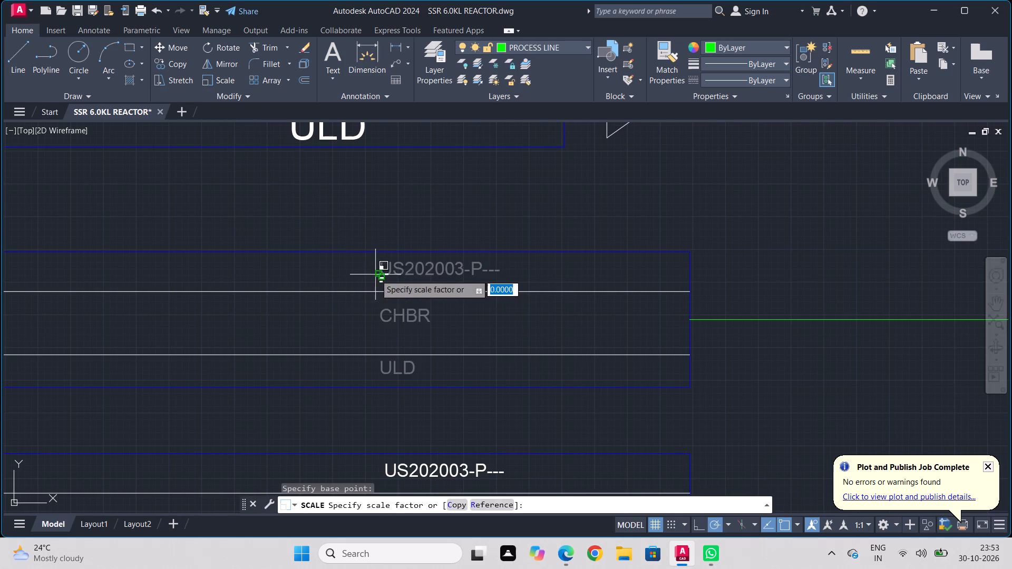
click(283, 297)
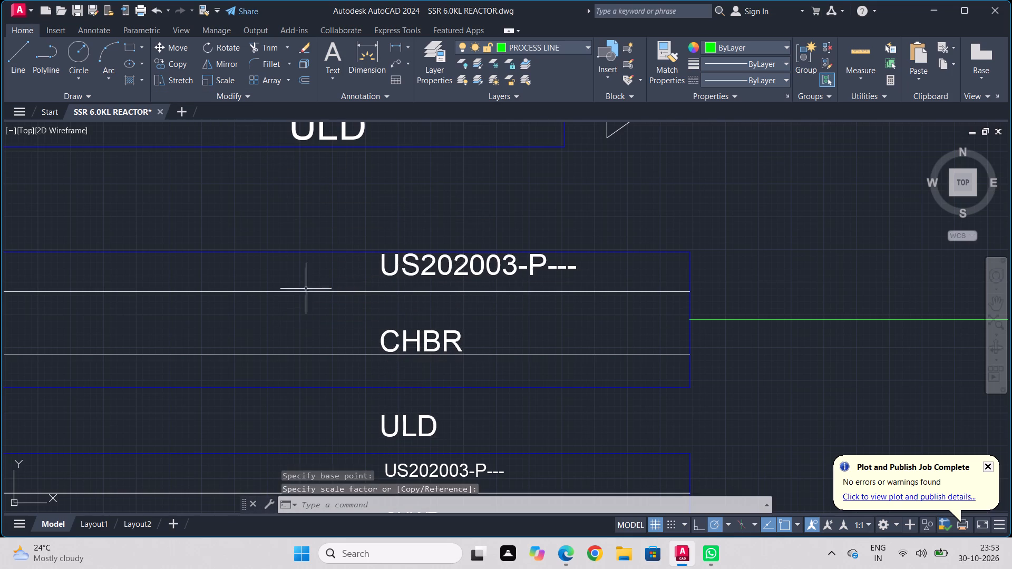
Move the enlarged US202003-P--- text slightly down within the top row of the CHBR line tag.
click(401, 267)
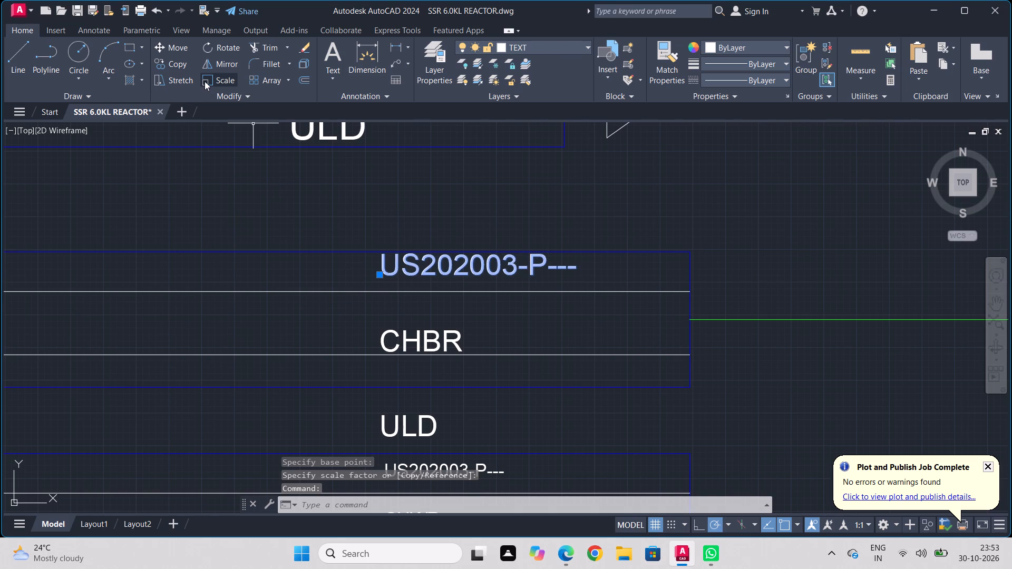
click(164, 55)
scroll(376, 292, up, 1)
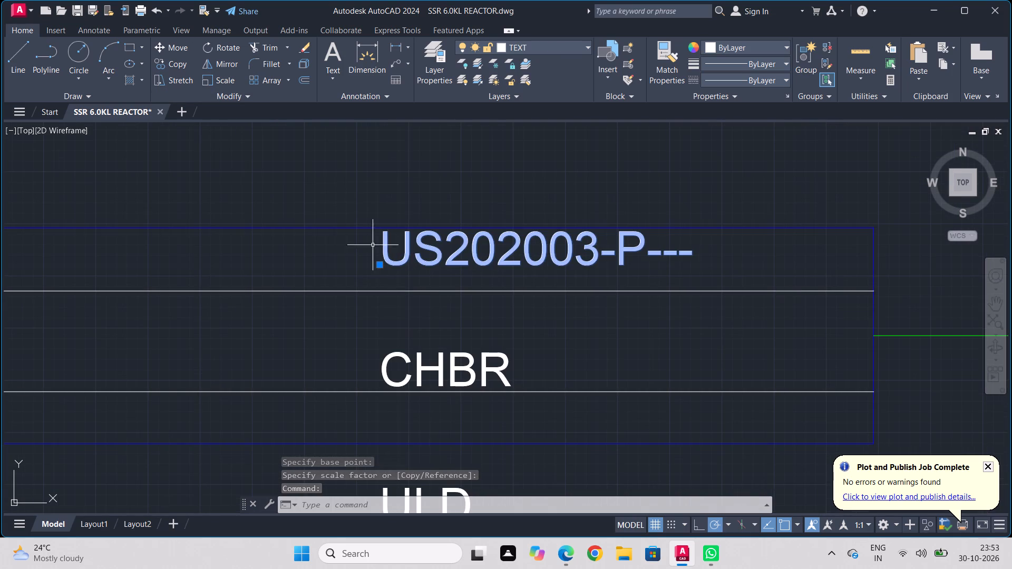
click(166, 44)
click(385, 257)
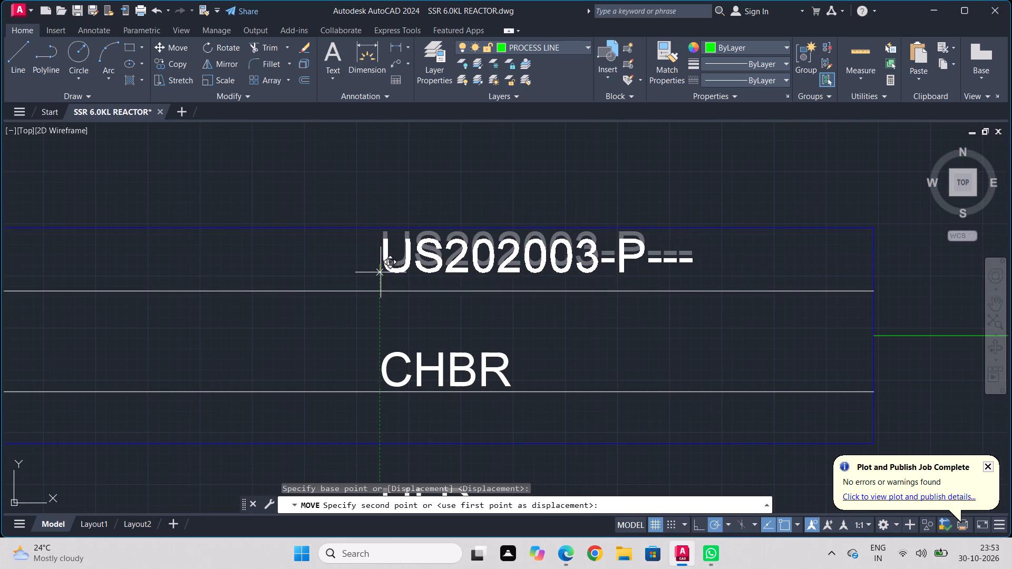
click(380, 273)
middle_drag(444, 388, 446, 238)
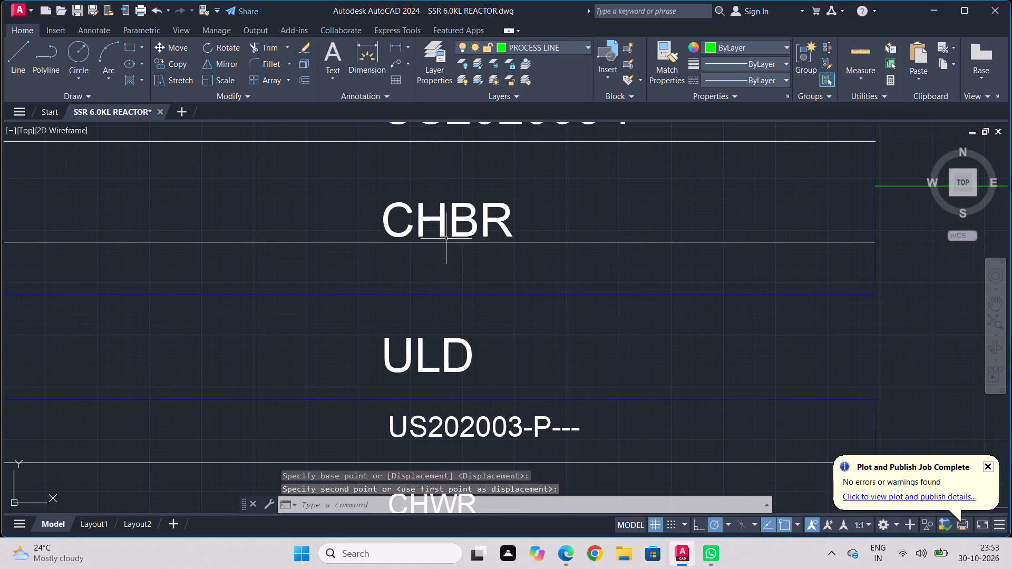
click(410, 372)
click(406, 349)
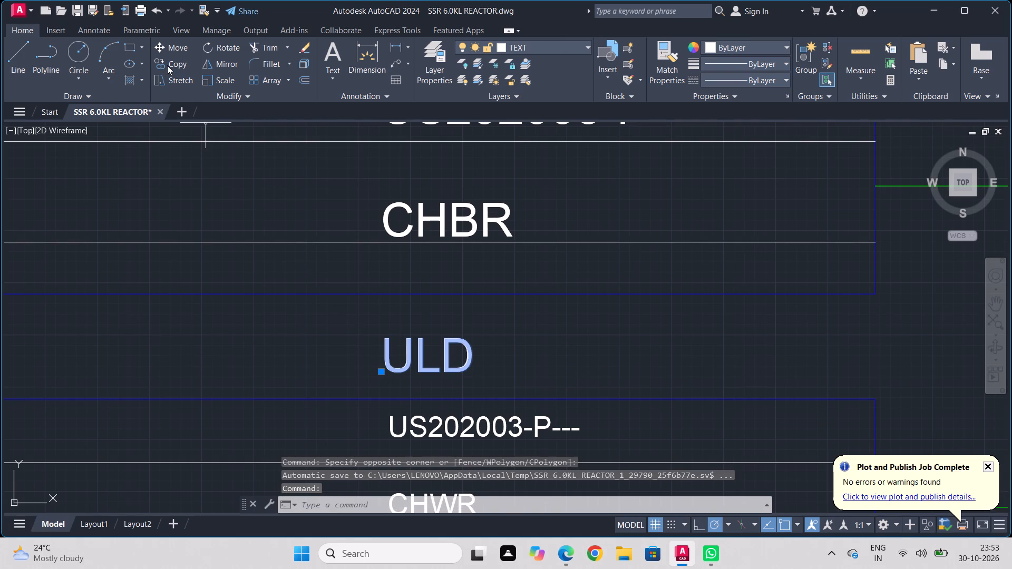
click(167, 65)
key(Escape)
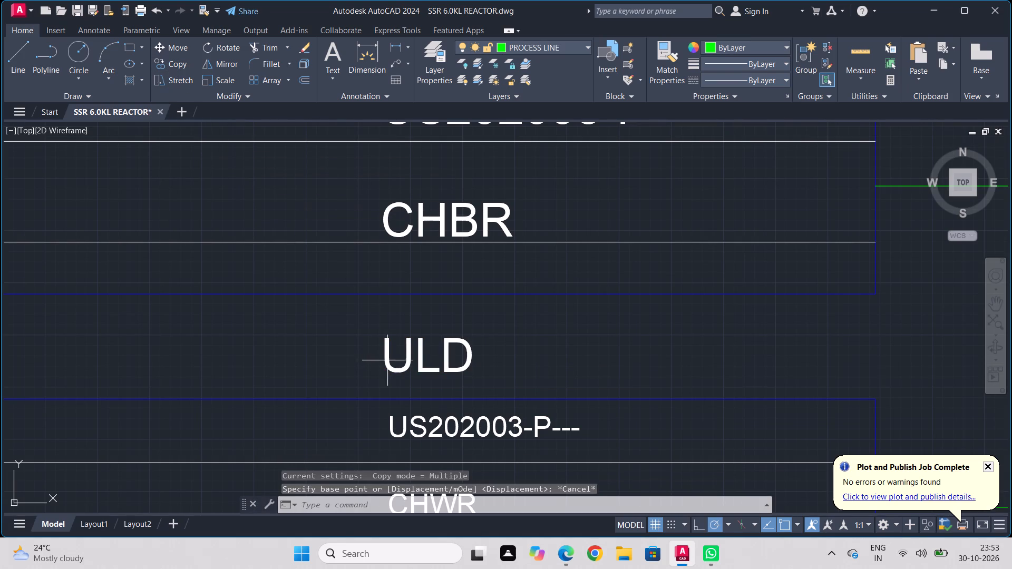
Move the enlarged ULD text up and slightly right into the bottom row of the CHBR line tag.
click(405, 361)
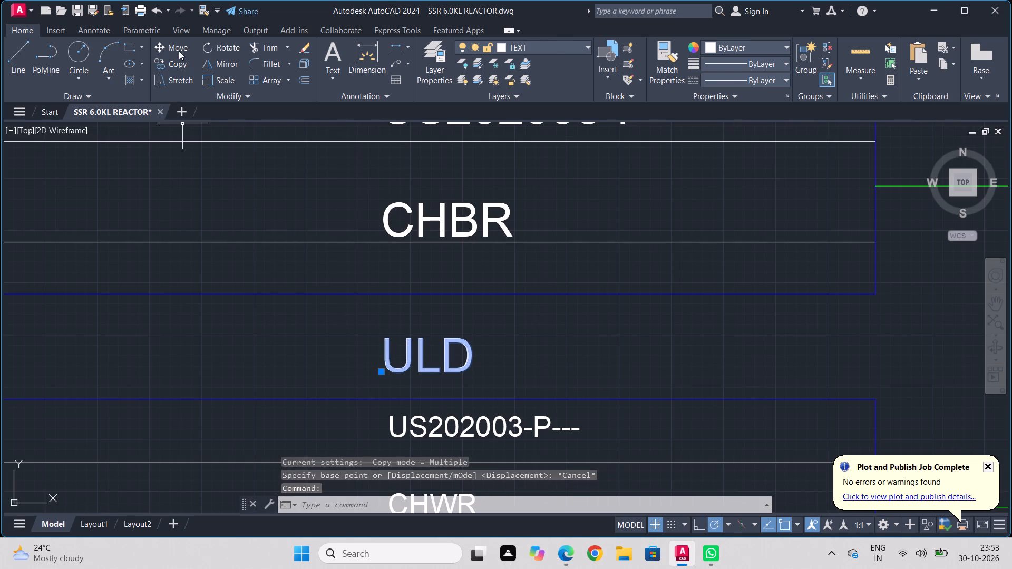
click(175, 42)
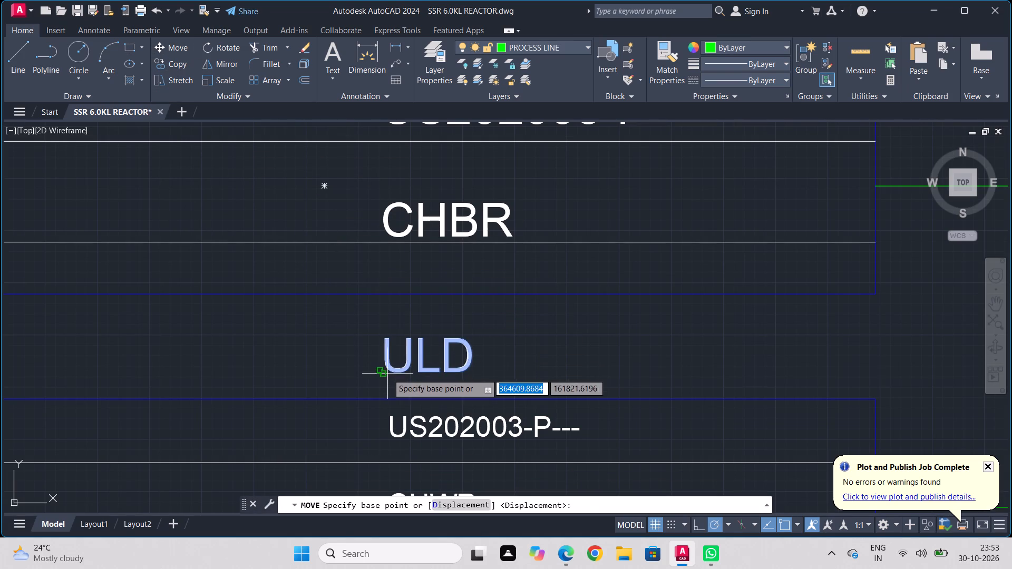
click(387, 375)
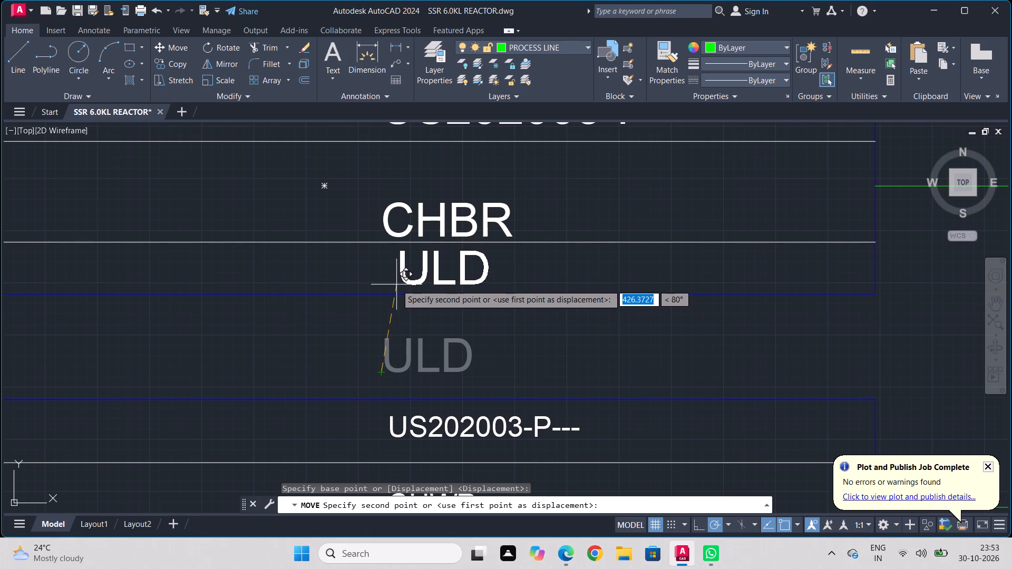
click(395, 288)
Scale up the MS1/50 label on the CHBR line to about twice its size, from near its insertion point.
middle_drag(422, 407, 440, 265)
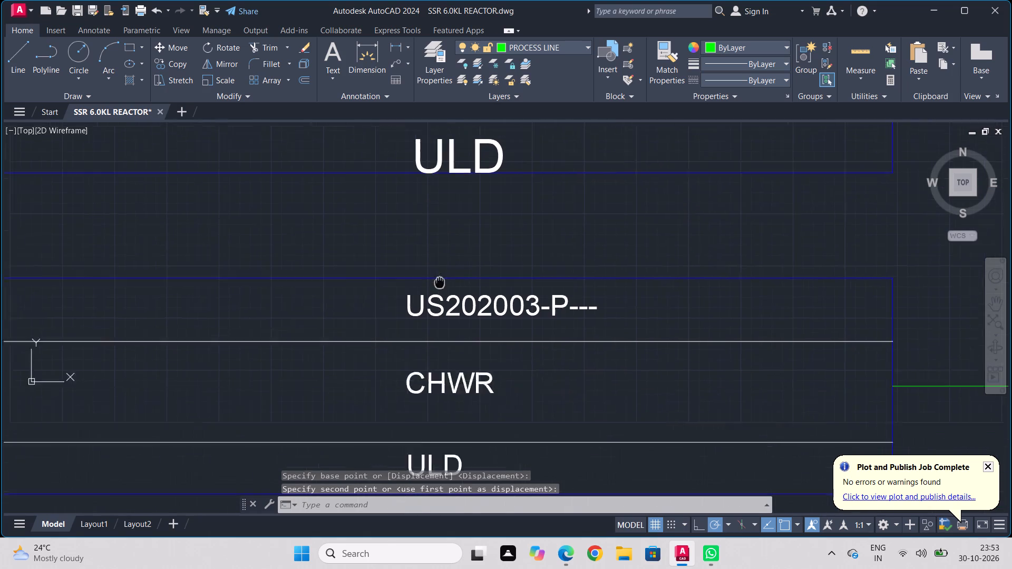
middle_drag(440, 265, 441, 250)
scroll(449, 260, down, 2)
scroll(496, 291, down, 1)
middle_drag(496, 291, 343, 359)
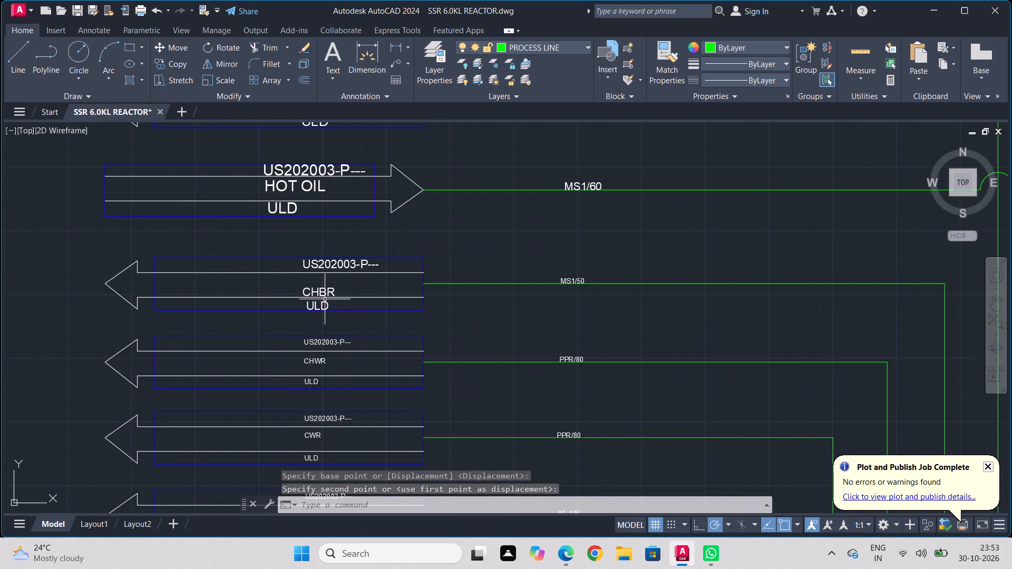
click(577, 281)
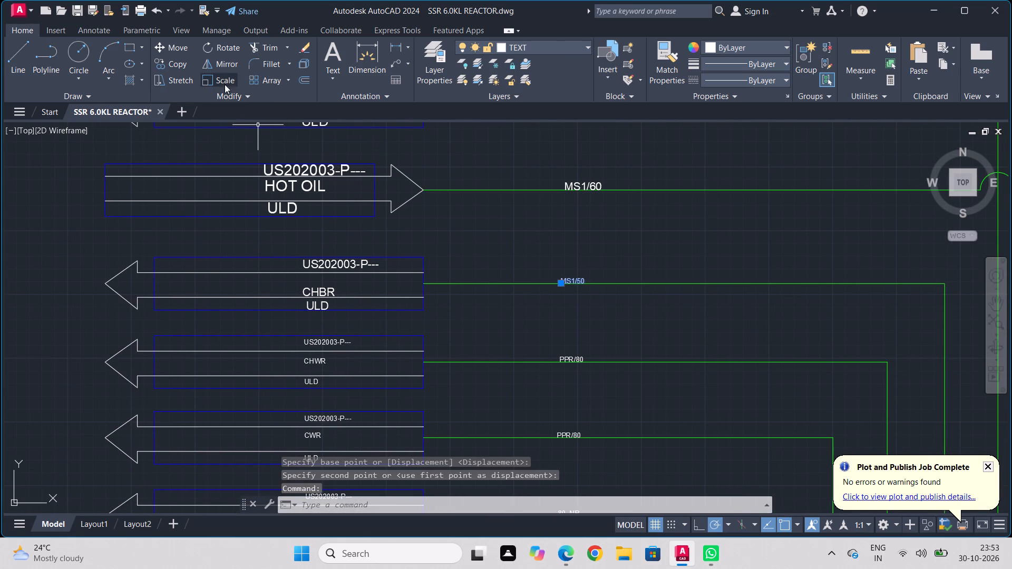
click(225, 80)
click(561, 285)
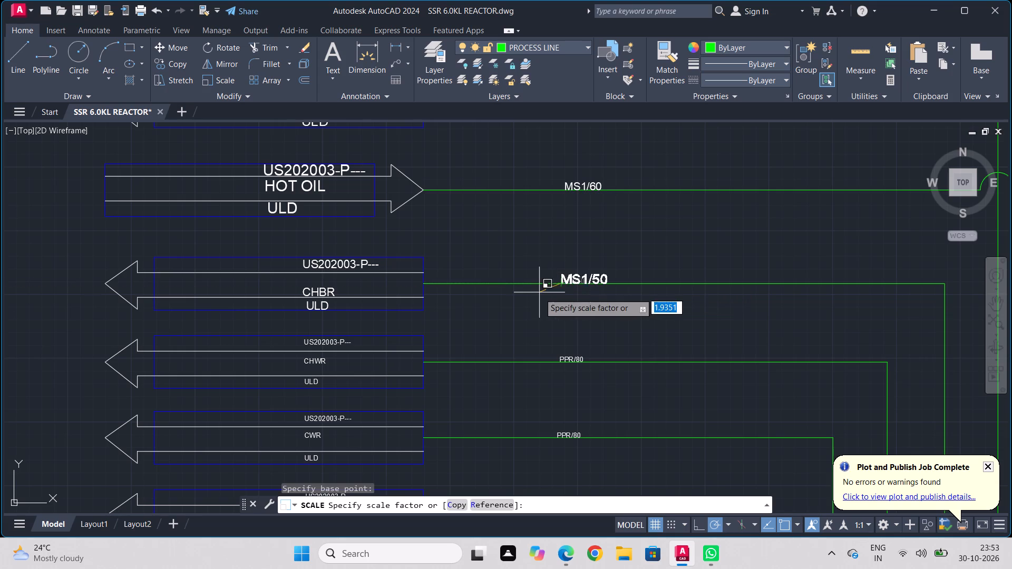
click(539, 293)
Scale up the US202003-P---, CHWR and ULD texts in the CHWR line tag to nearly twice their size, from the top text's insertion point.
middle_drag(460, 345, 636, 298)
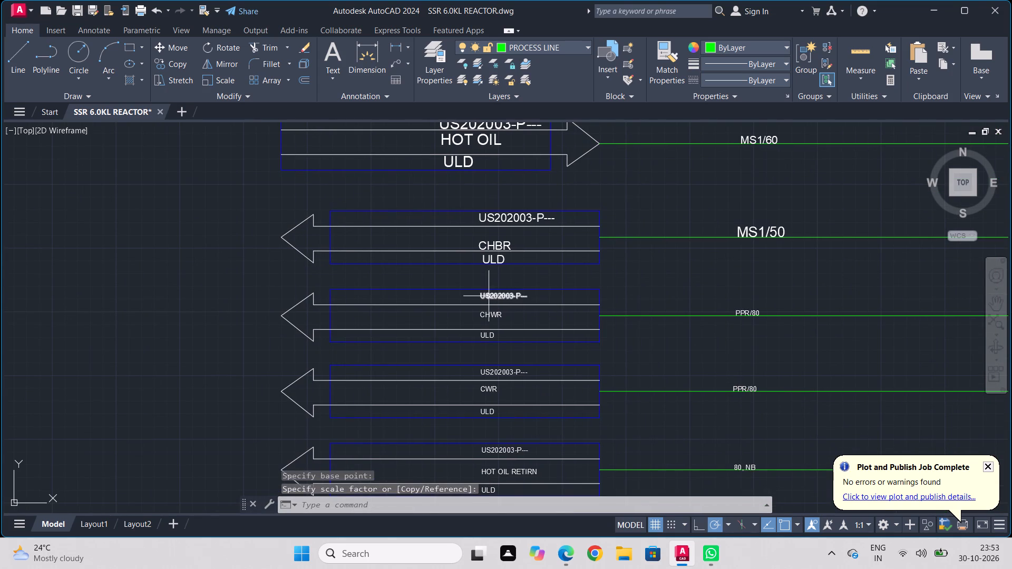
click(489, 299)
click(485, 312)
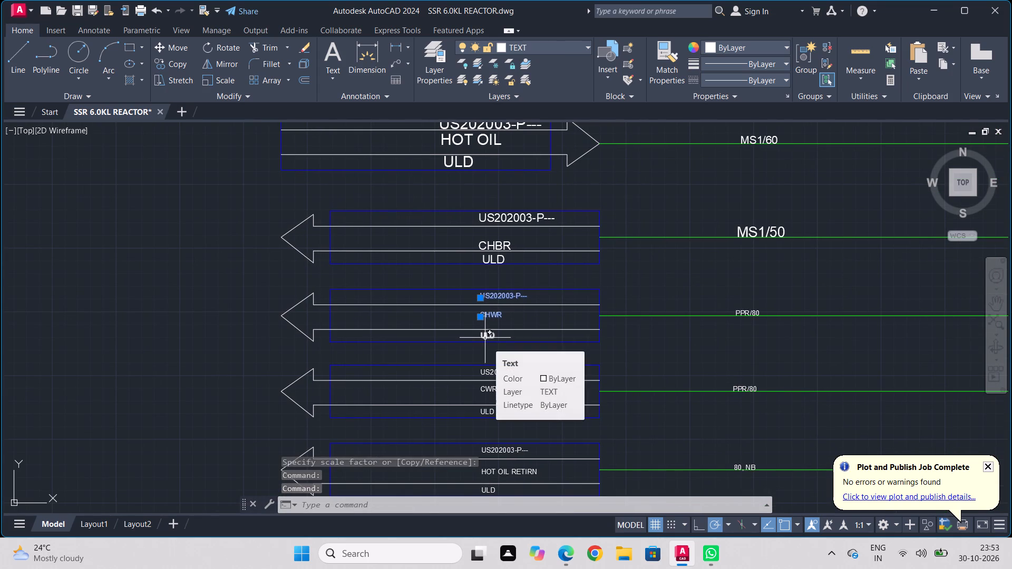
click(486, 336)
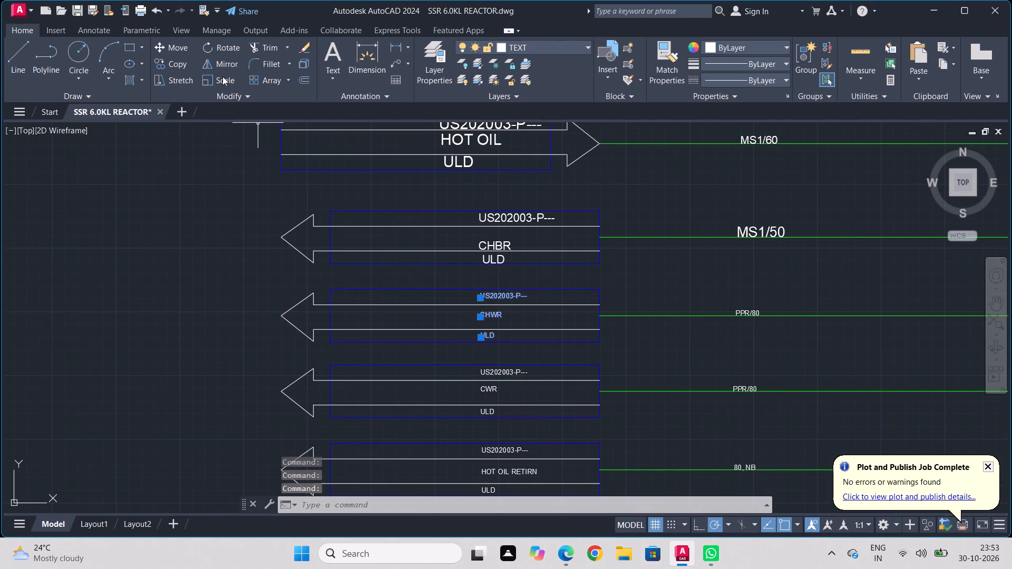
click(222, 76)
click(478, 300)
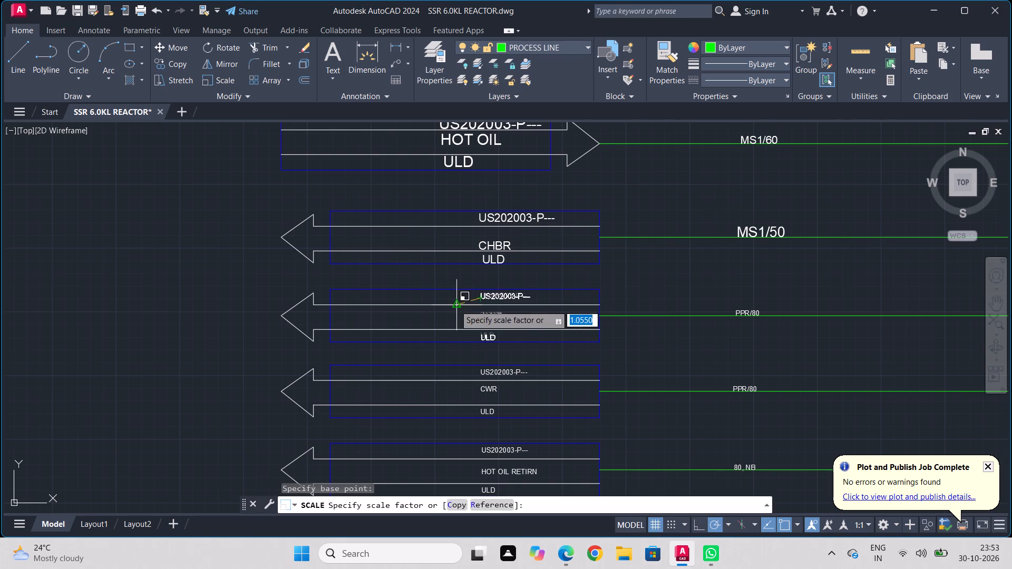
click(437, 308)
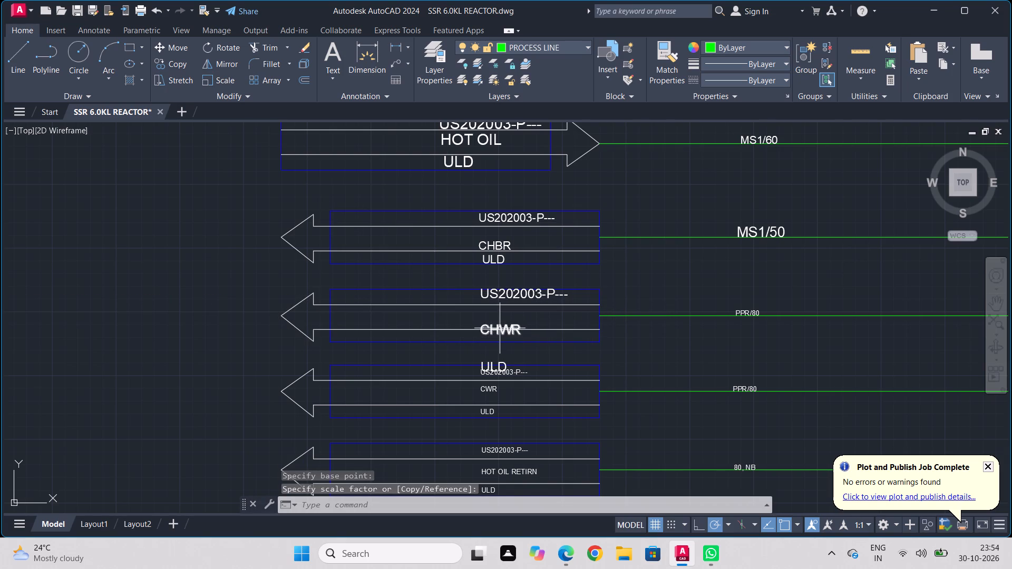
Move the enlarged CHWR text up and slightly right into the middle row of its line tag, clear of the divider line.
scroll(500, 328, up, 3)
click(493, 336)
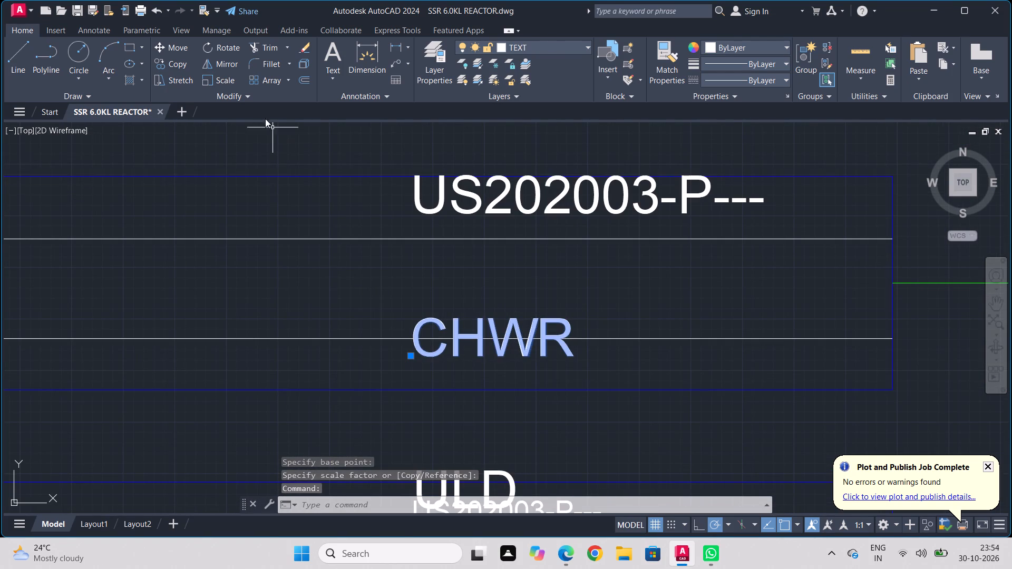
click(163, 45)
click(424, 317)
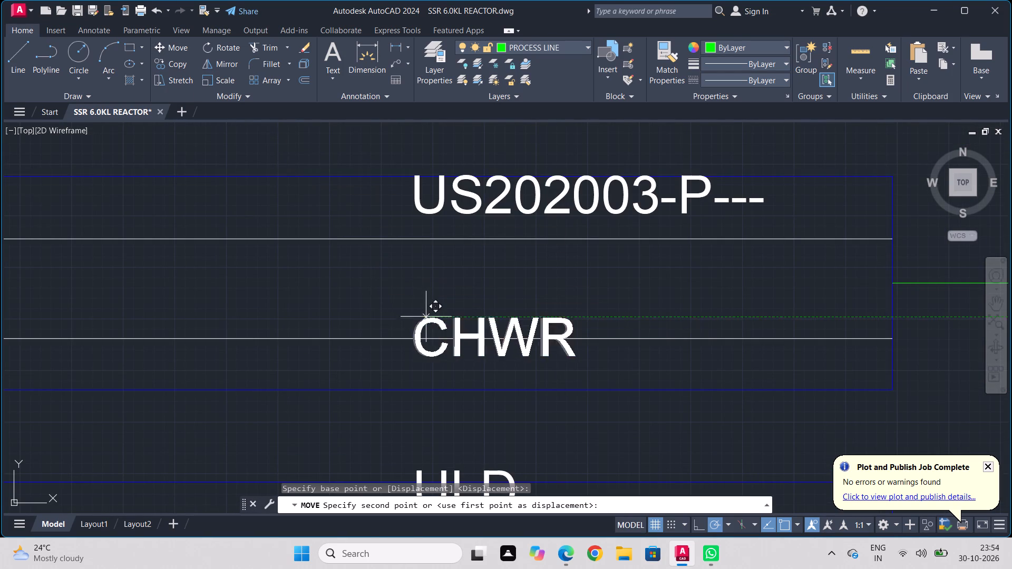
click(433, 289)
Move the enlarged US202003-P--- text slightly down and left within the top row of the CHWR line tag.
click(449, 203)
click(422, 210)
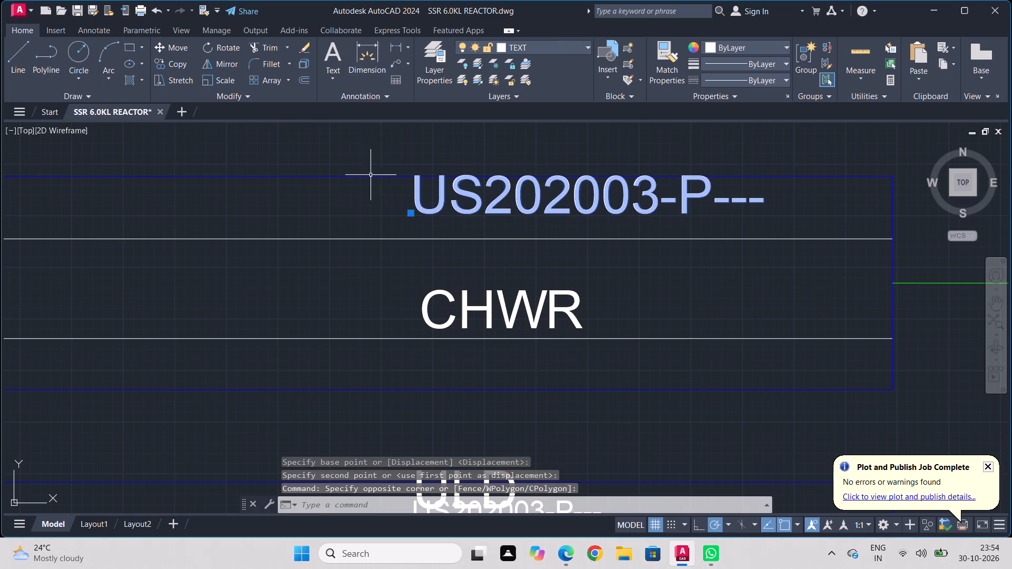
click(176, 48)
click(424, 207)
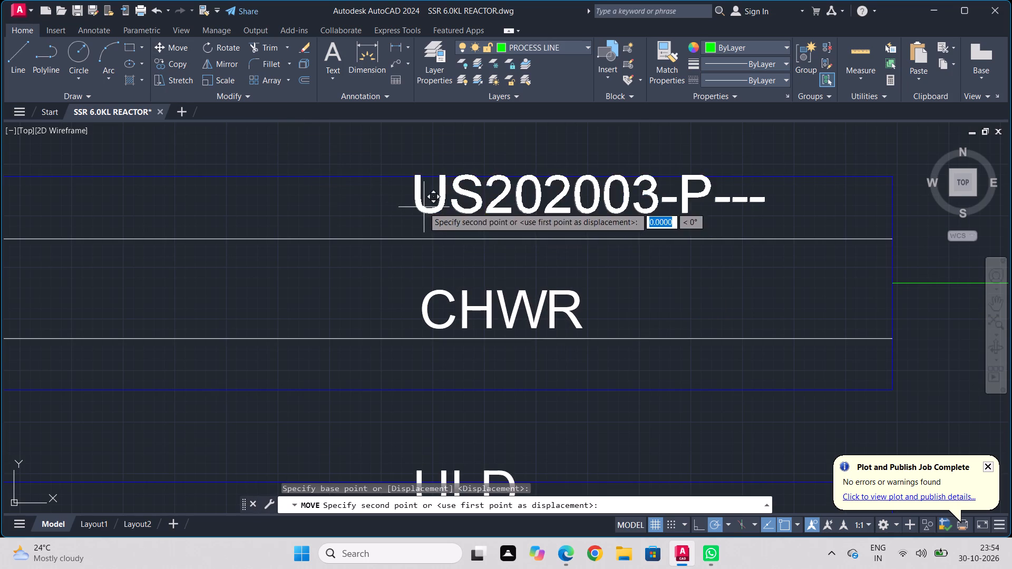
click(416, 221)
Move the enlarged ULD text up and slightly right into the bottom row of the CHWR line tag.
middle_drag(513, 360, 548, 219)
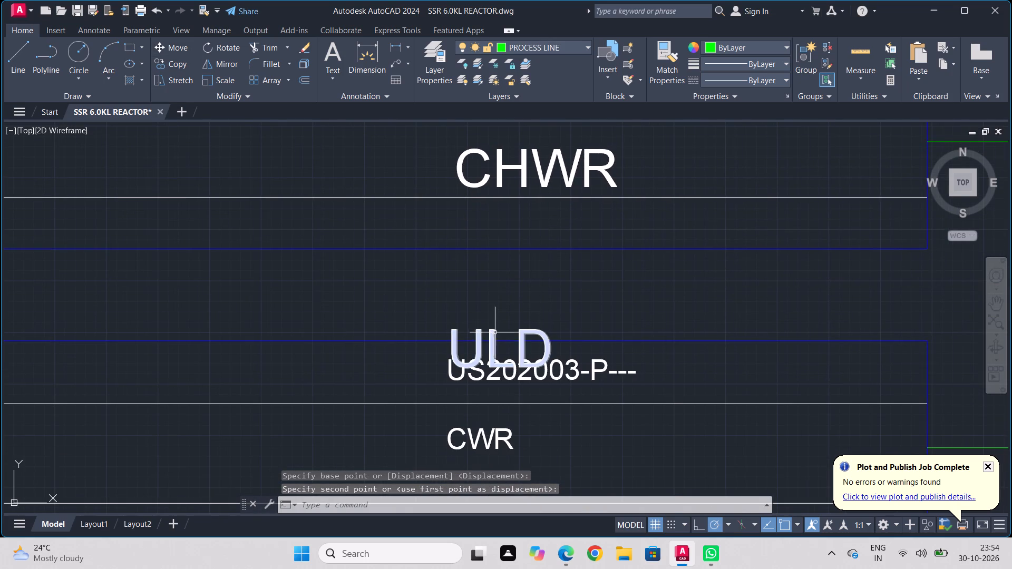
click(494, 333)
click(174, 52)
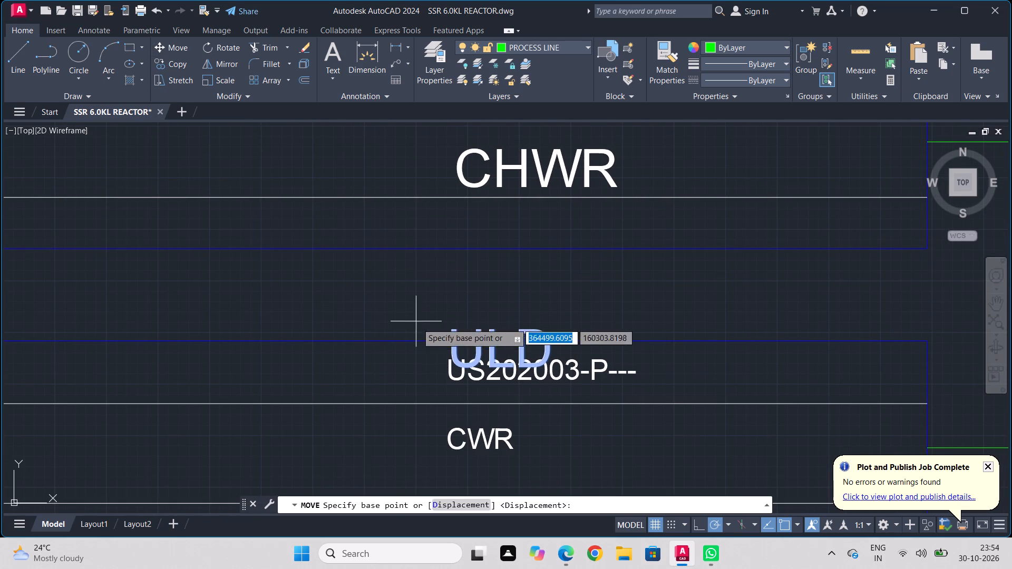
click(470, 348)
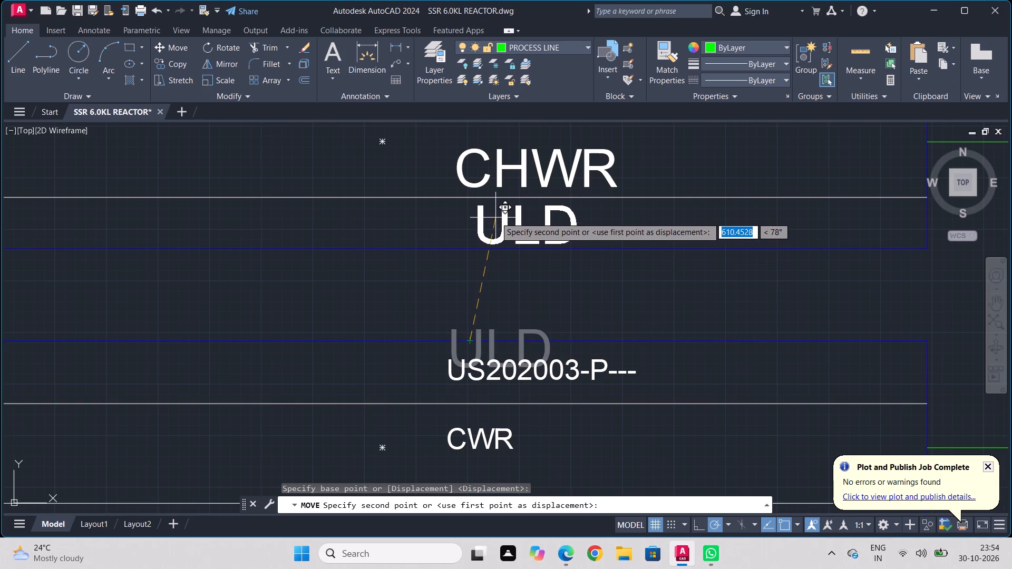
click(496, 217)
Scale up the PPR/50 label on the HWP line slightly, to about 1.1 times, from near its insertion point.
scroll(511, 378, down, 2)
scroll(504, 443, down, 1)
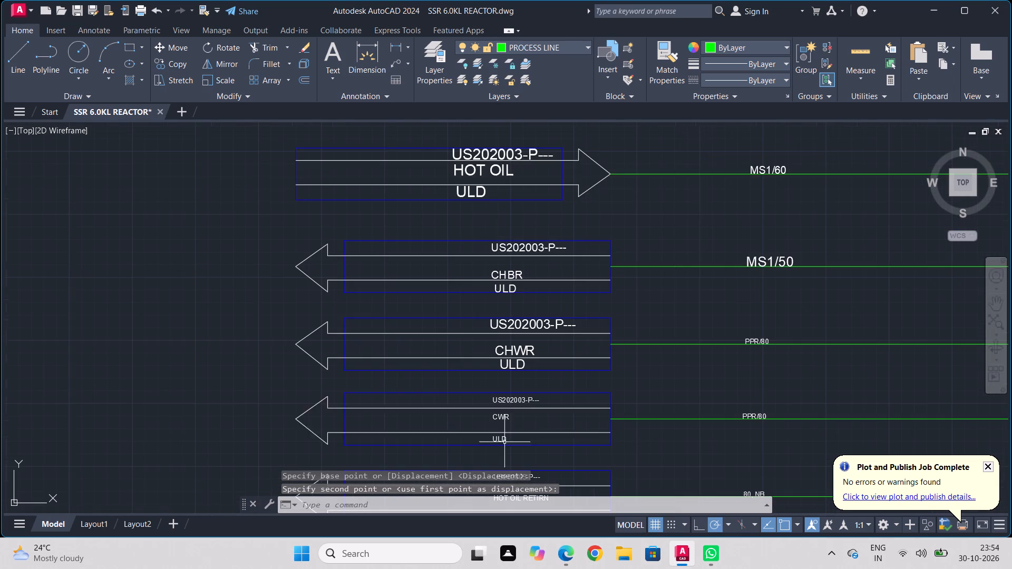
scroll(520, 423, down, 2)
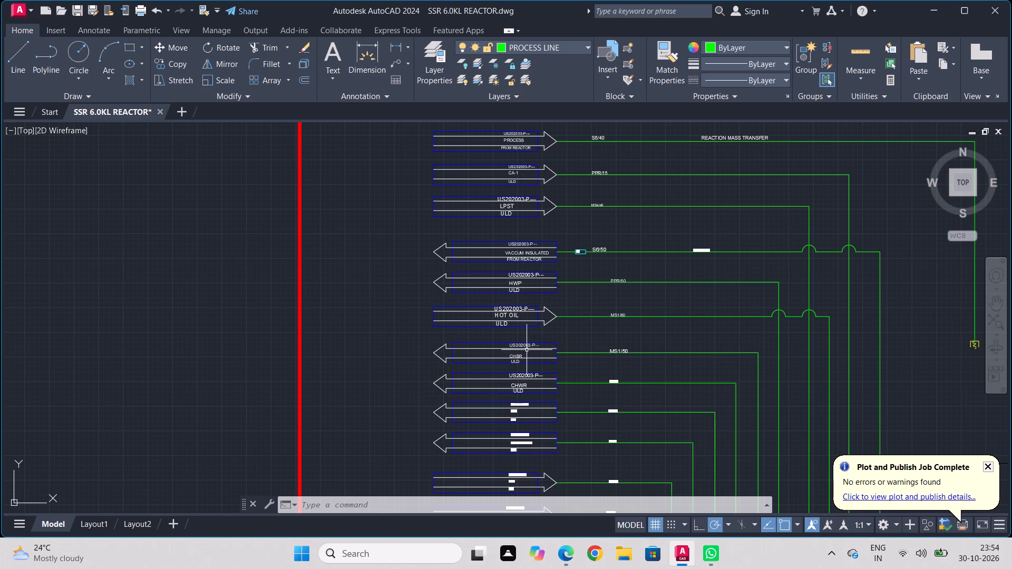
scroll(611, 315, up, 1)
scroll(623, 258, up, 2)
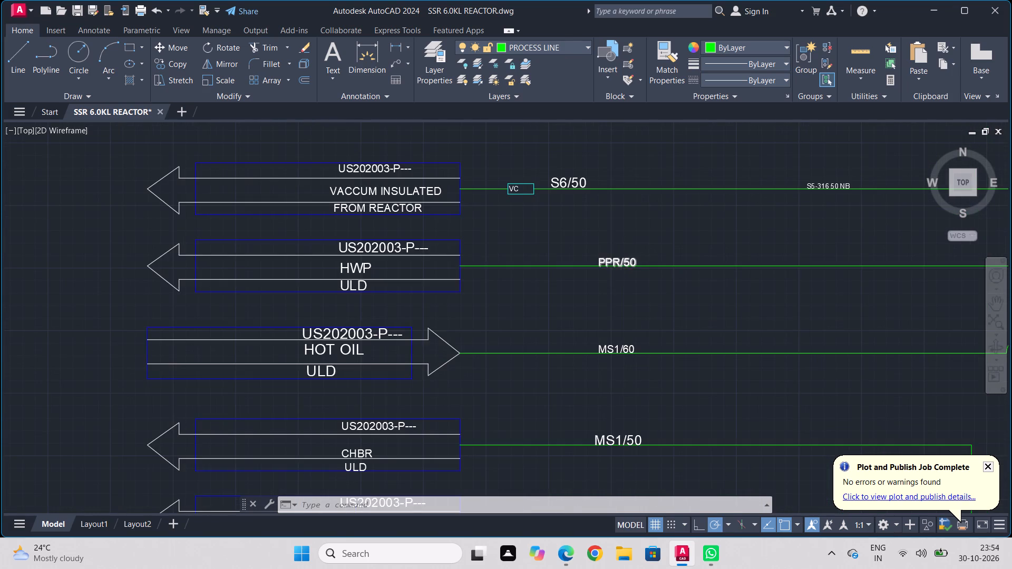
click(621, 260)
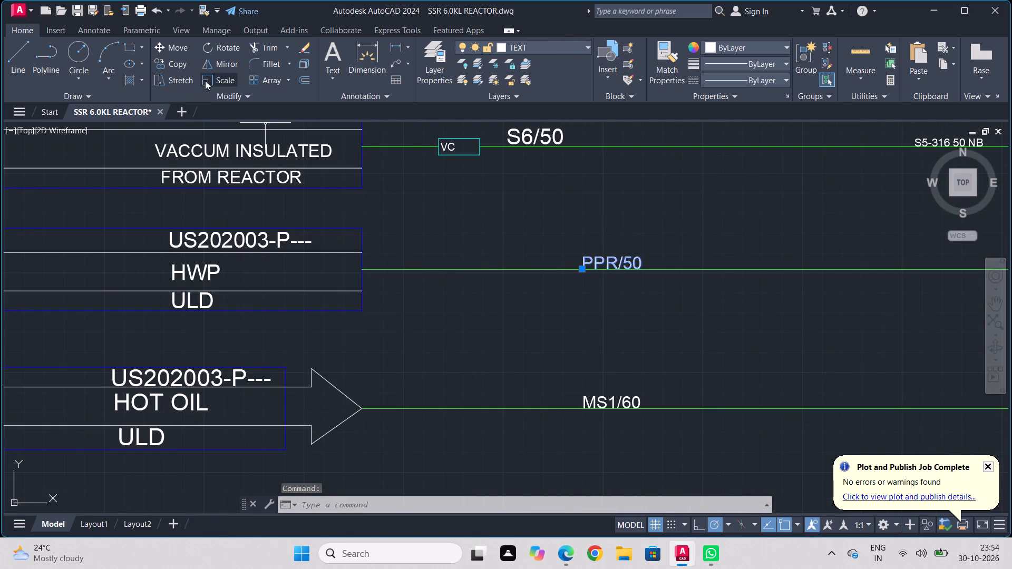
click(211, 75)
click(585, 268)
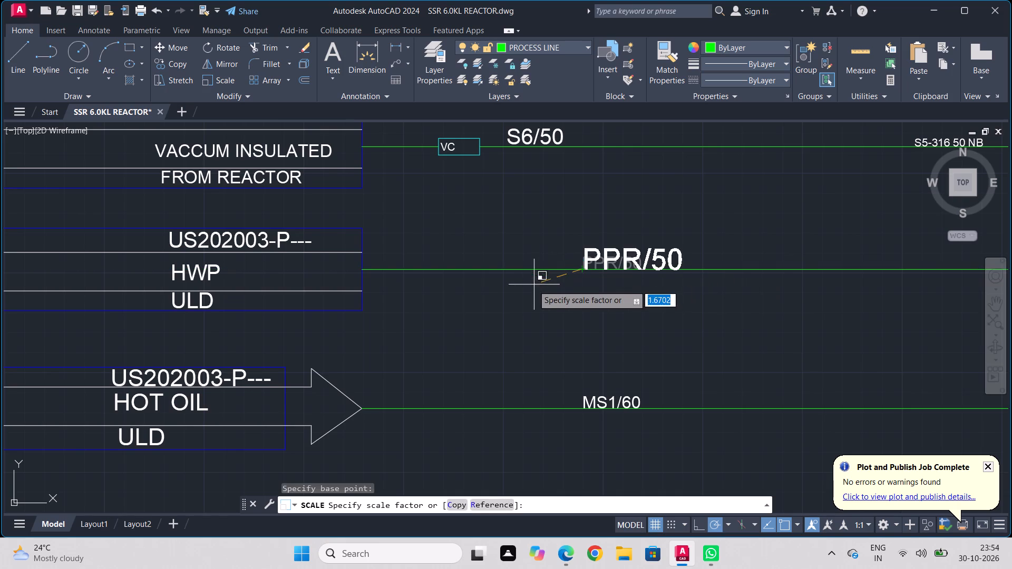
click(550, 281)
middle_drag(599, 377, 675, 298)
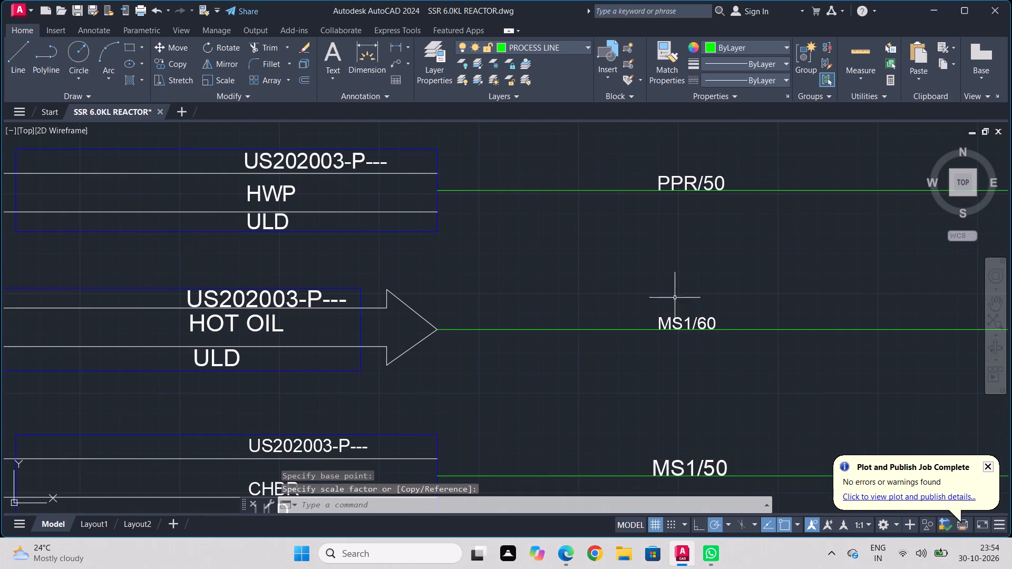
Scale up the MS1/60 label on the HOT OIL line to about 1.4 times, from its insertion point.
click(675, 324)
click(227, 83)
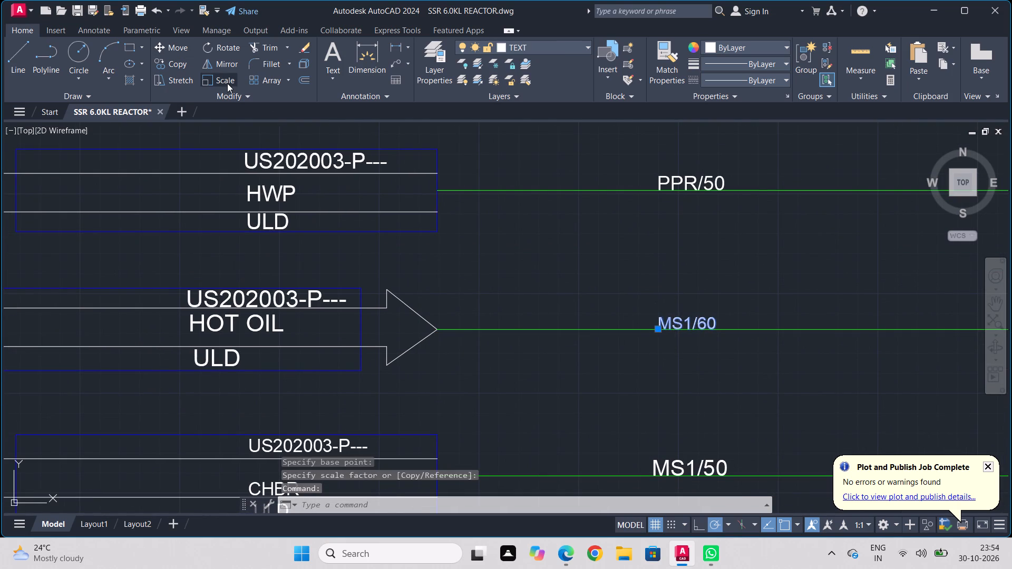
click(664, 325)
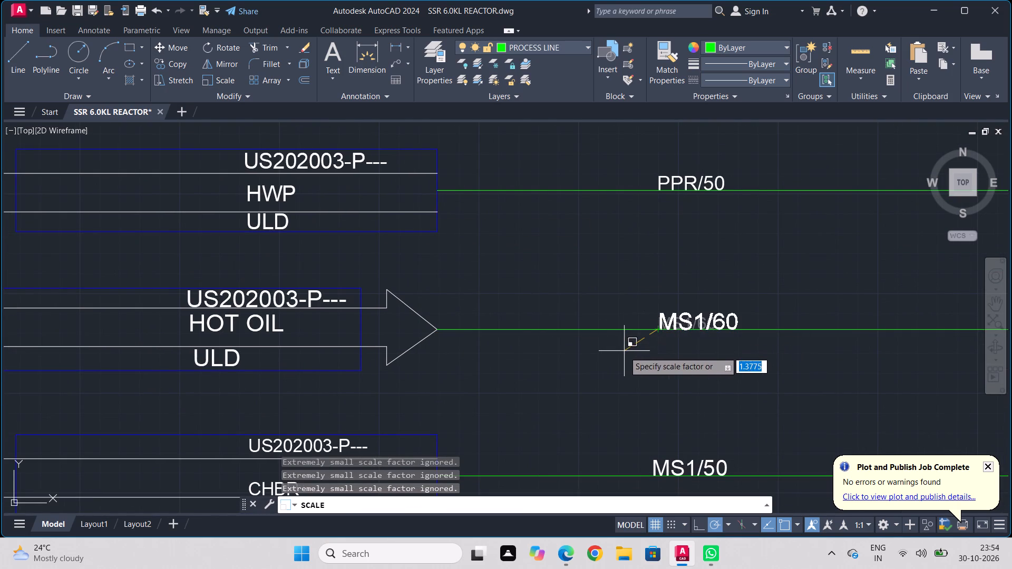
click(624, 351)
Scale up the US202003-P---, CHBR and ULD texts of the CHBR line tag together, to match the CHWR tag's text size.
middle_drag(604, 382, 656, 277)
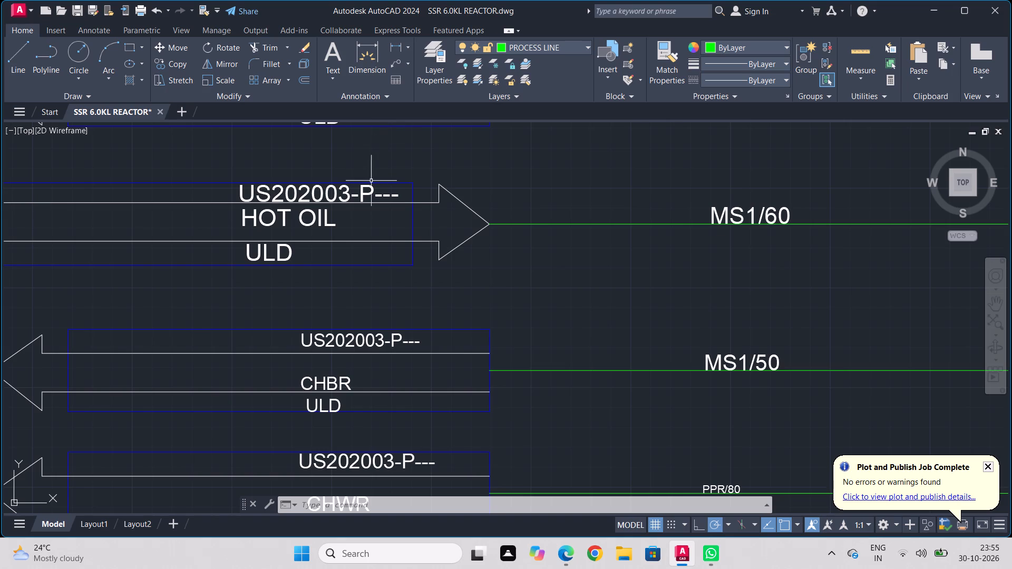
click(356, 337)
click(325, 380)
click(321, 403)
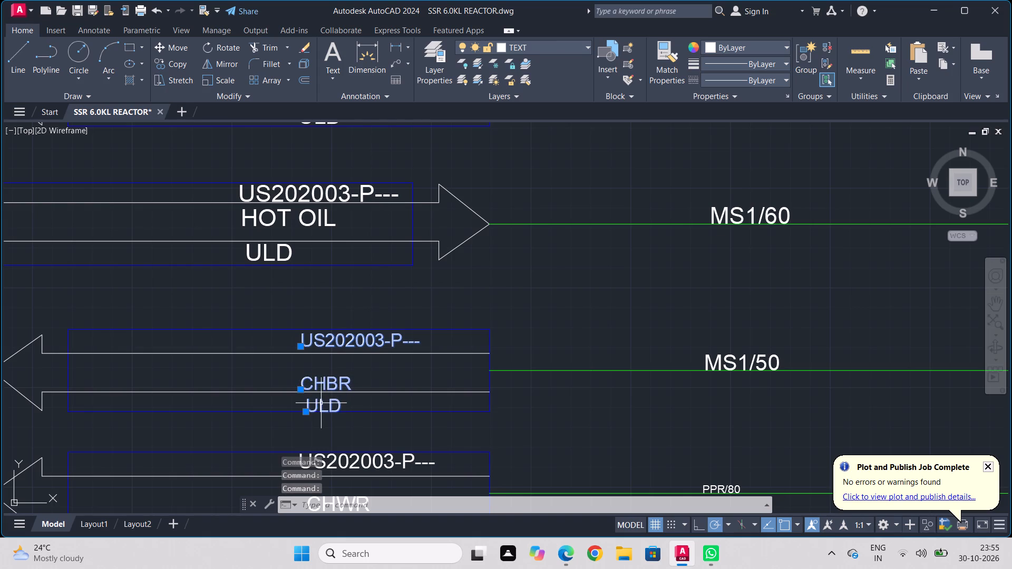
click(213, 74)
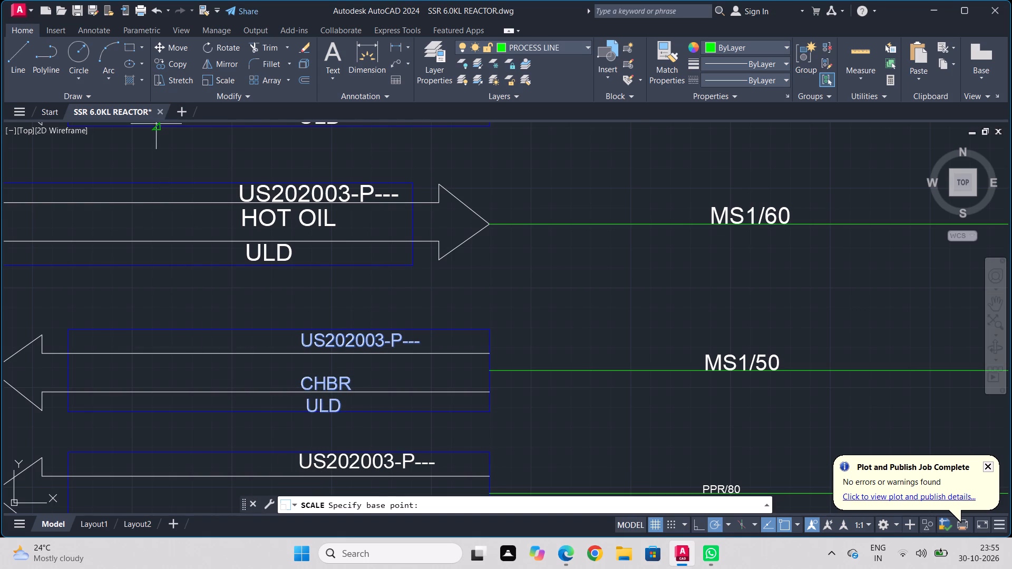
click(309, 344)
click(242, 355)
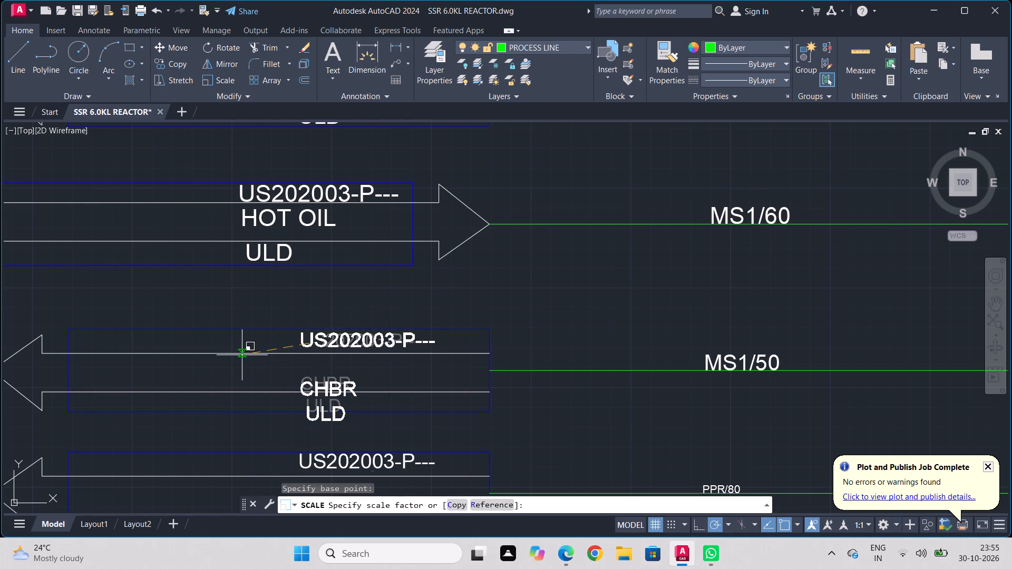
Move the enlarged CHBR text up into the middle row of its line tag, clear of the divider line.
click(325, 389)
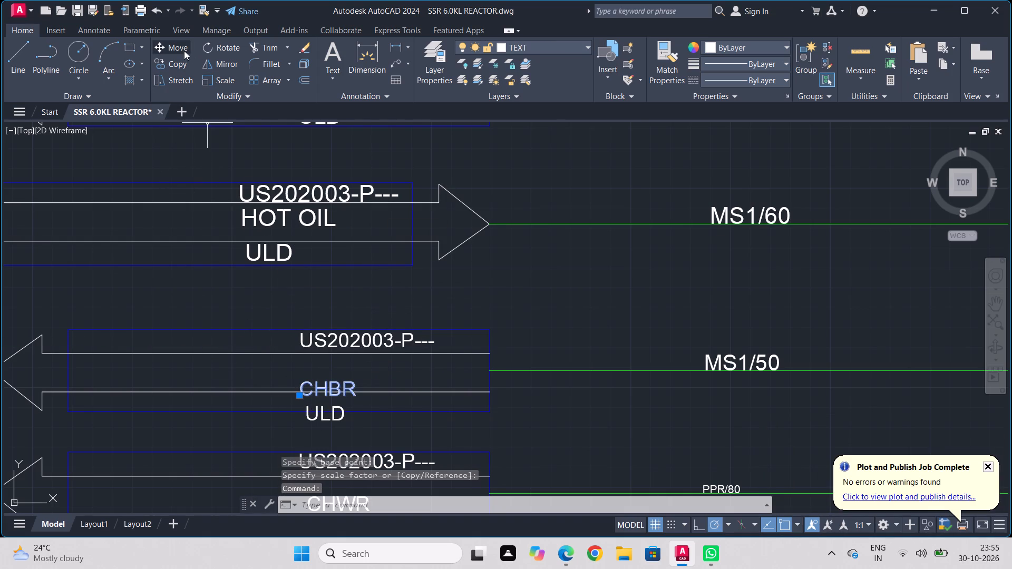
click(184, 51)
click(316, 389)
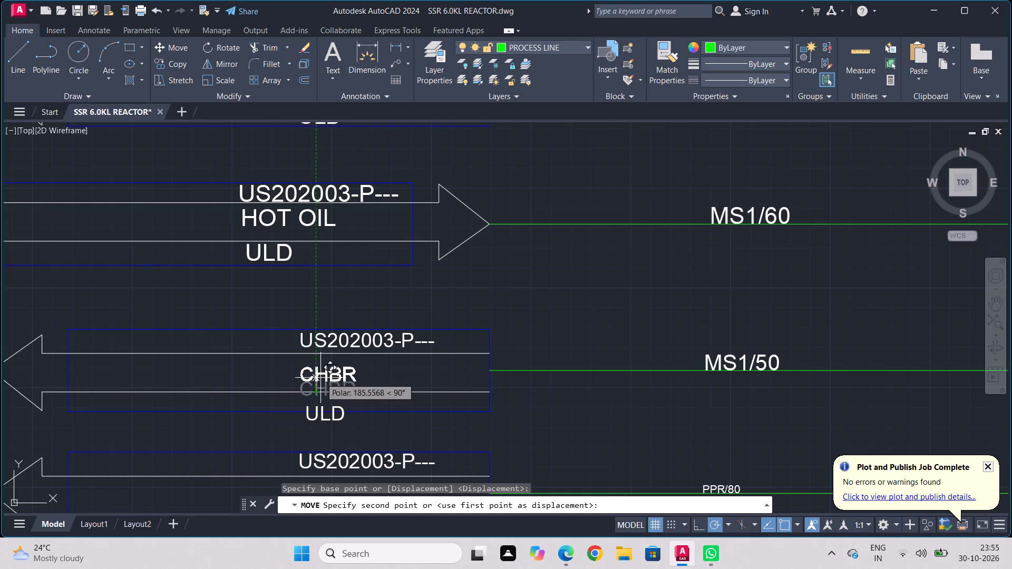
click(320, 378)
Move the enlarged ULD text straight up into the bottom row of the CHBR line tag.
click(322, 408)
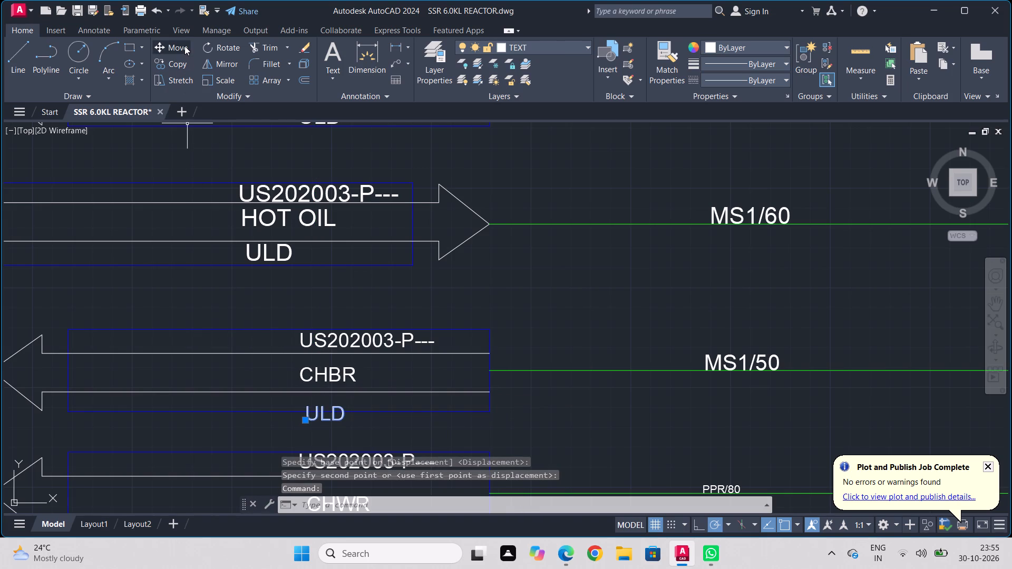
click(184, 46)
scroll(283, 398, up, 1)
middle_drag(310, 419, 335, 333)
click(359, 332)
click(359, 318)
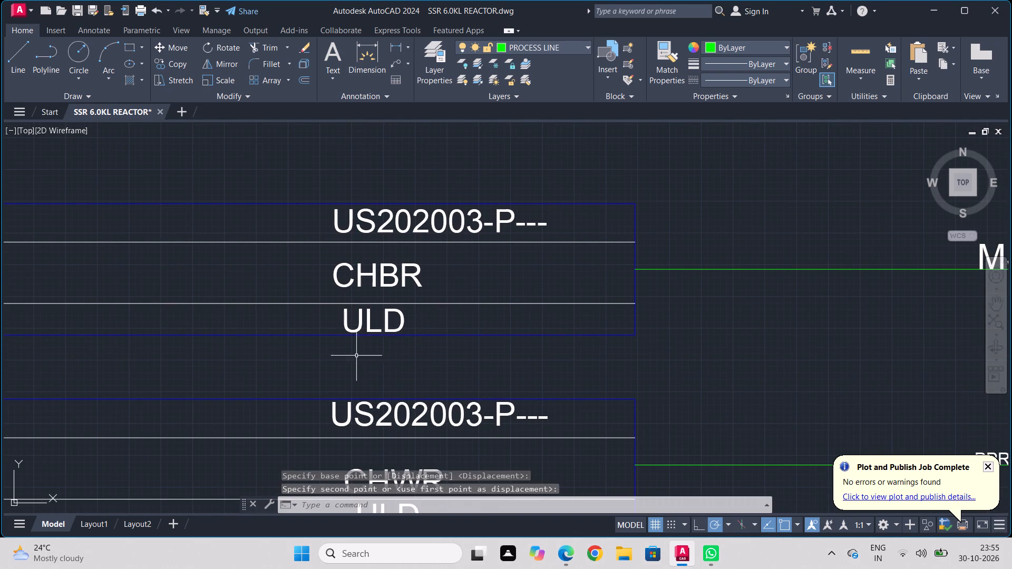
Scale up the PPR/80 label on the CHWR line from its insertion point to about twice its size, matching the MS1/50 label.
middle_drag(359, 377, 386, 284)
scroll(386, 284, down, 1)
scroll(399, 372, down, 1)
scroll(549, 360, down, 1)
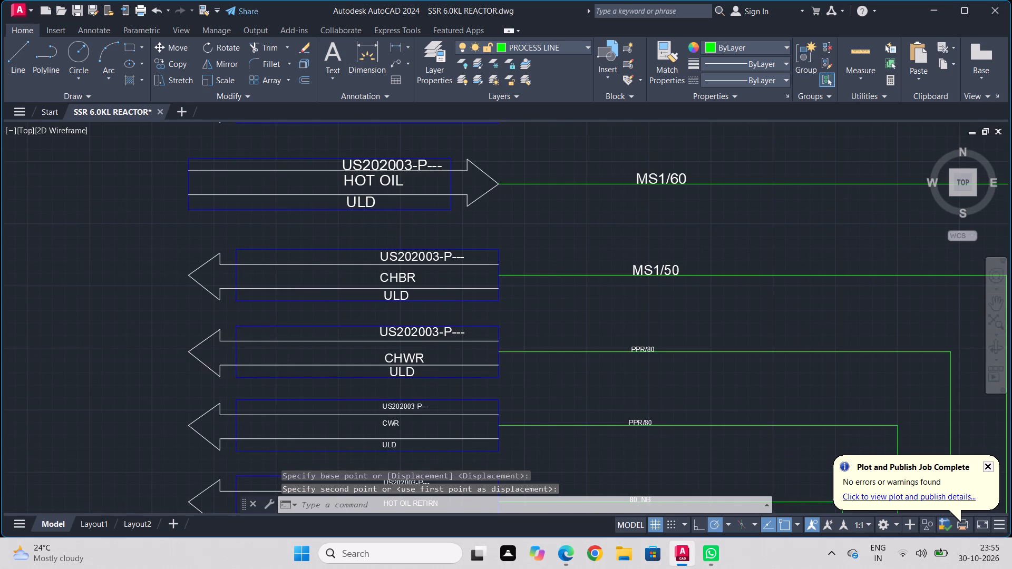
middle_drag(549, 360, 370, 340)
scroll(430, 328, up, 2)
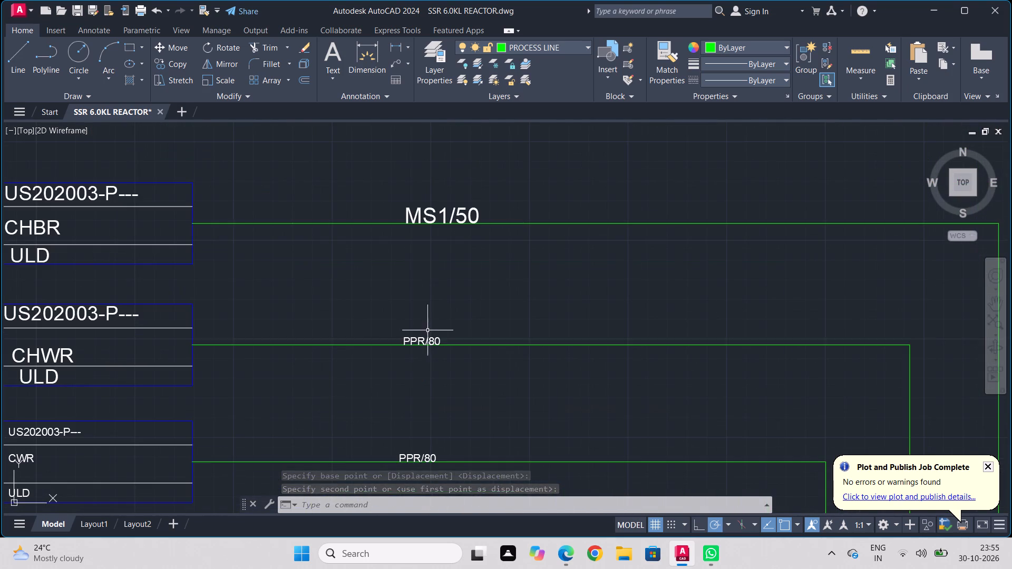
click(415, 341)
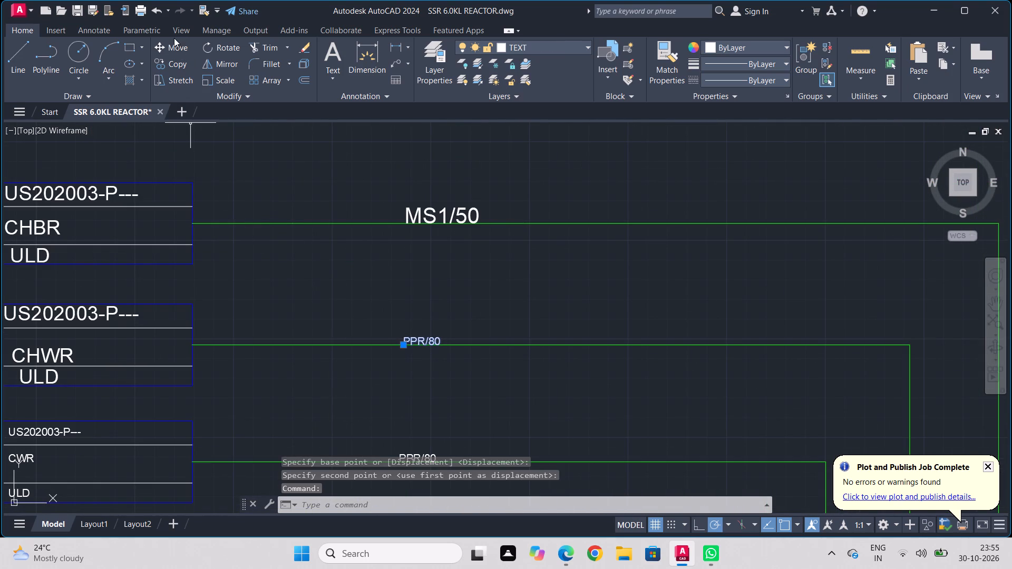
click(220, 79)
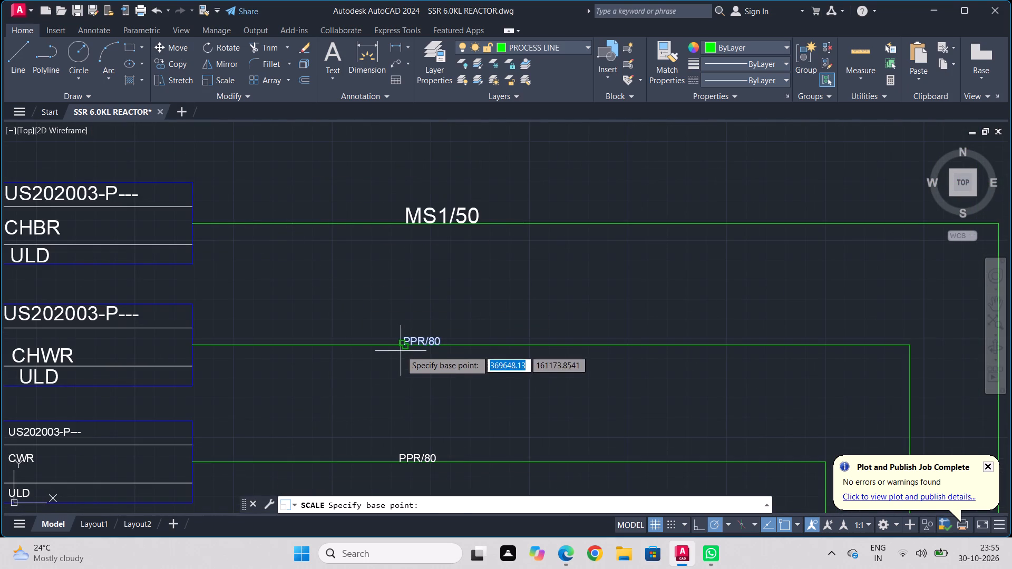
click(402, 350)
click(376, 370)
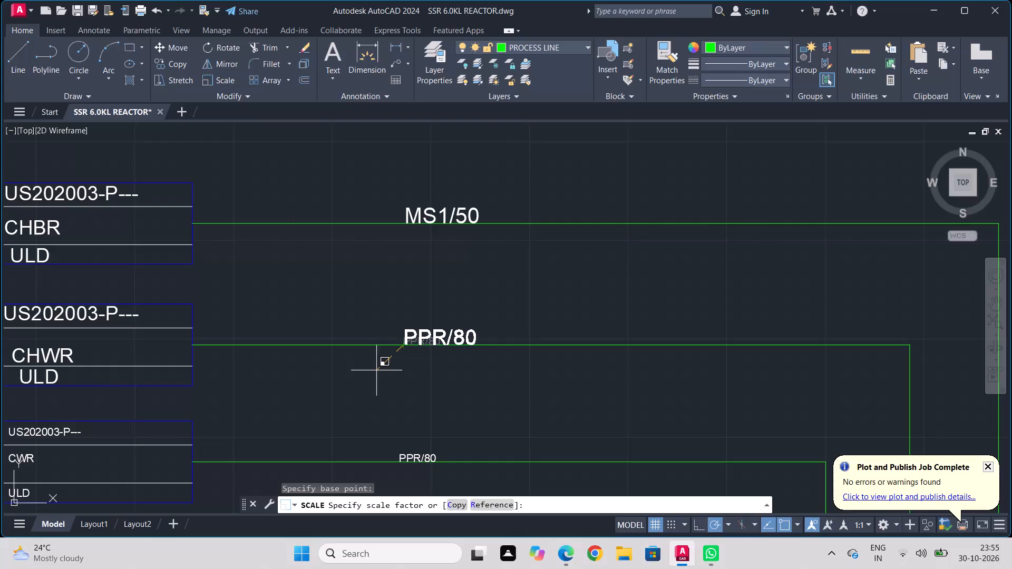
Scale up the CWR and HOT OIL RETIRN tag texts together with their PPR/80 and 80, NB line labels, to about 1.4 times.
scroll(333, 391, down, 1)
scroll(278, 411, down, 1)
middle_drag(278, 411, 529, 317)
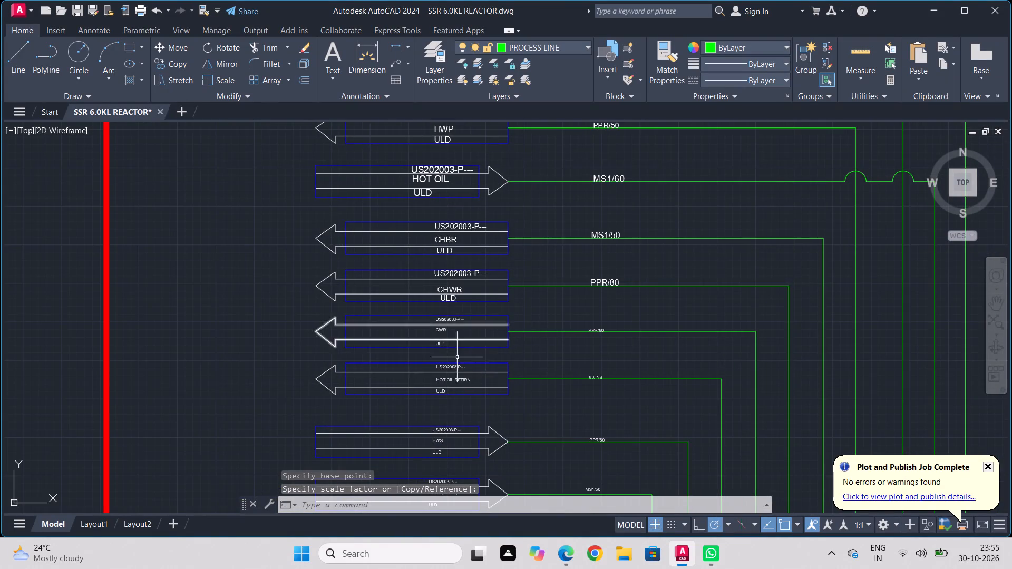
scroll(449, 322, up, 1)
scroll(449, 322, down, 1)
click(448, 322)
click(440, 331)
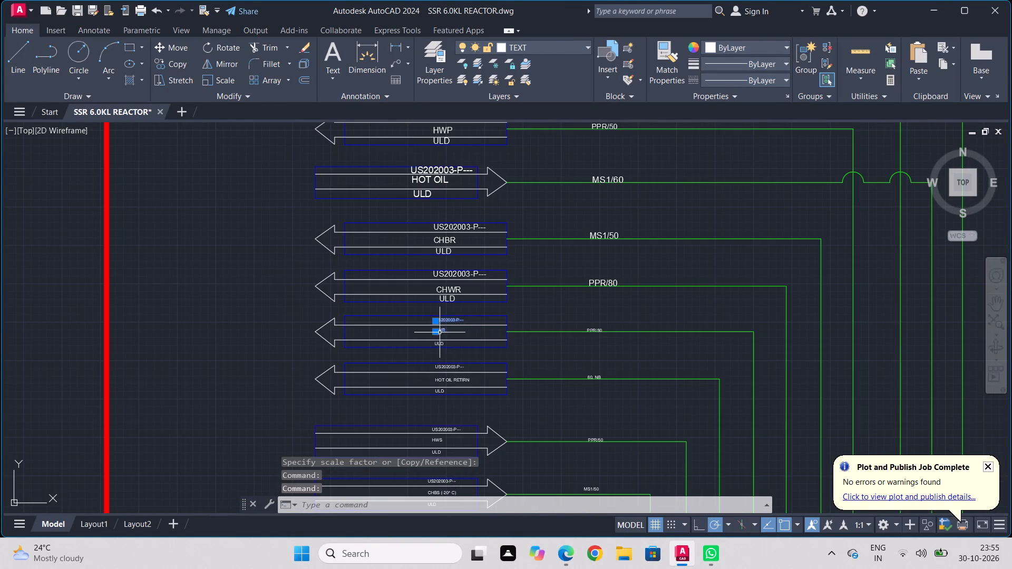
click(436, 346)
scroll(477, 338, up, 2)
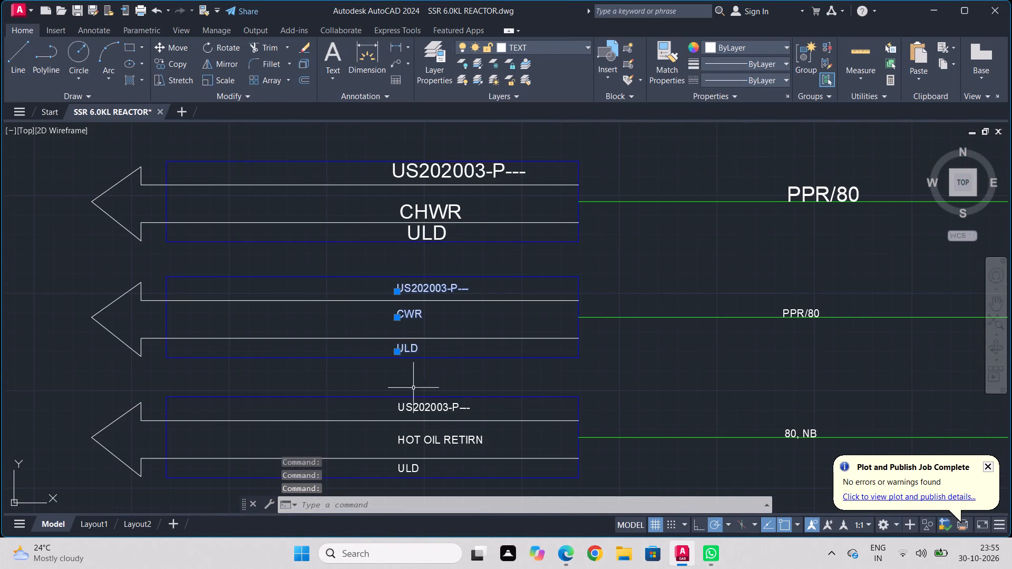
click(419, 404)
click(423, 433)
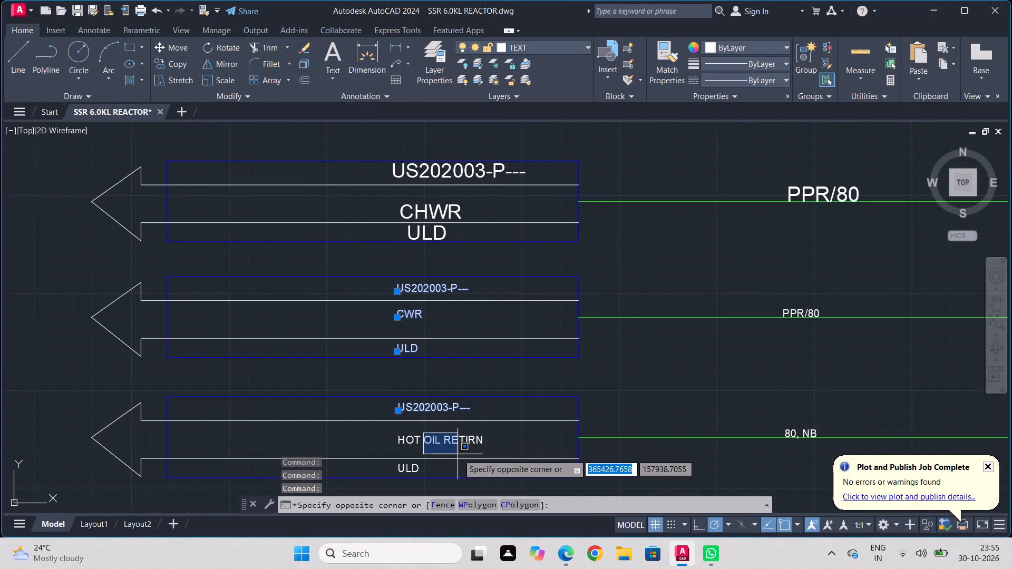
middle_drag(459, 454, 476, 348)
click(450, 339)
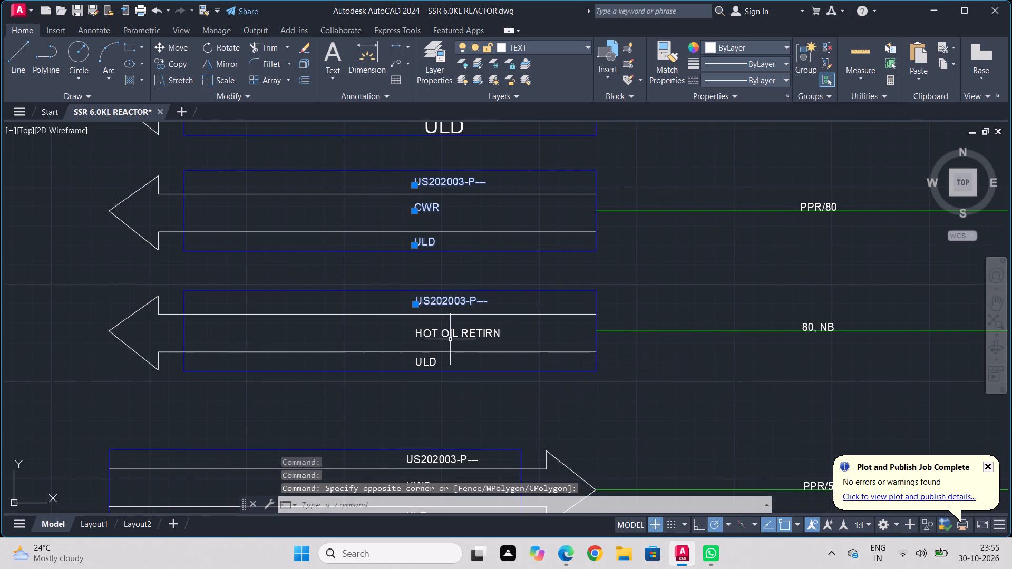
click(436, 332)
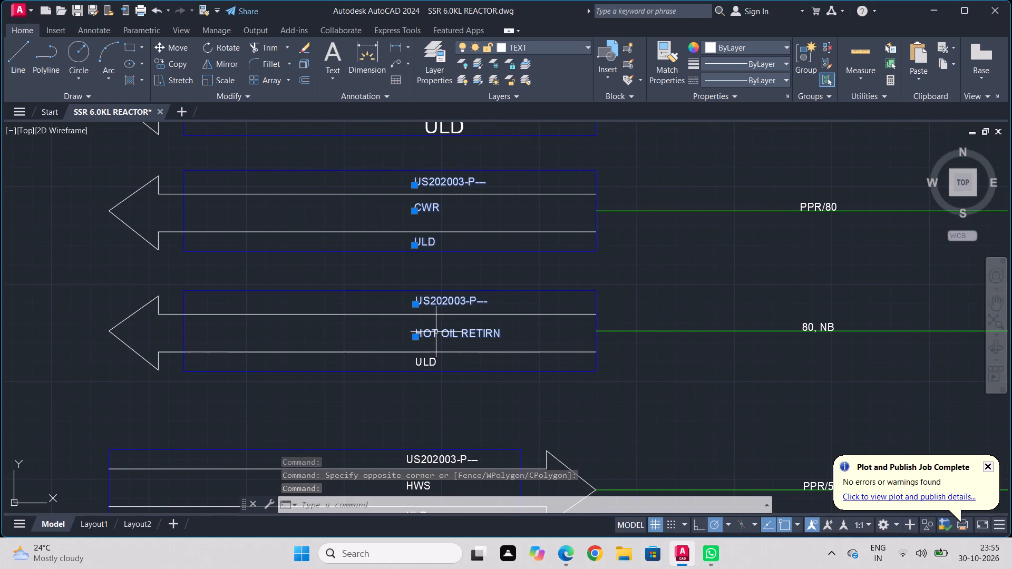
click(433, 359)
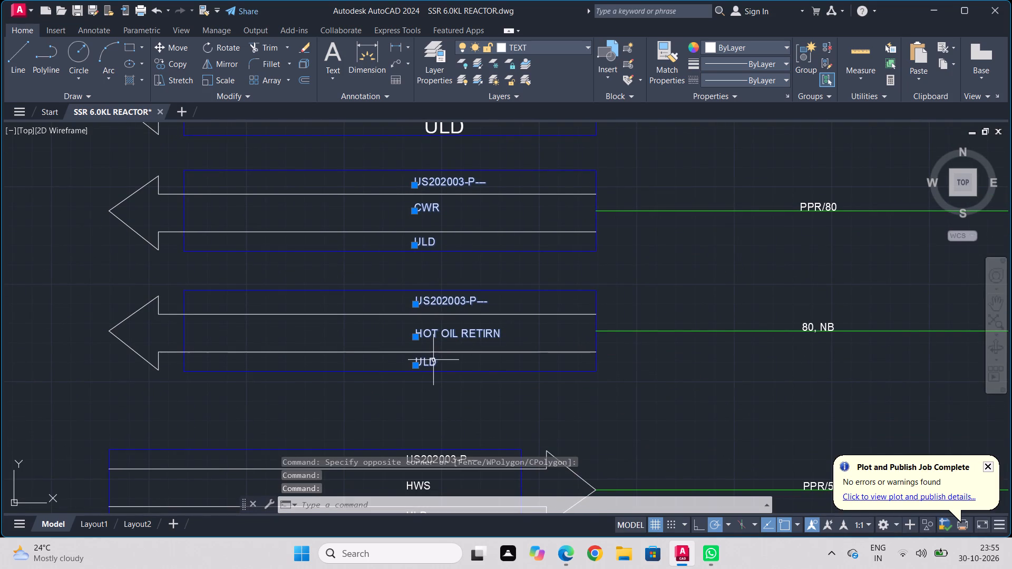
middle_drag(612, 371, 440, 423)
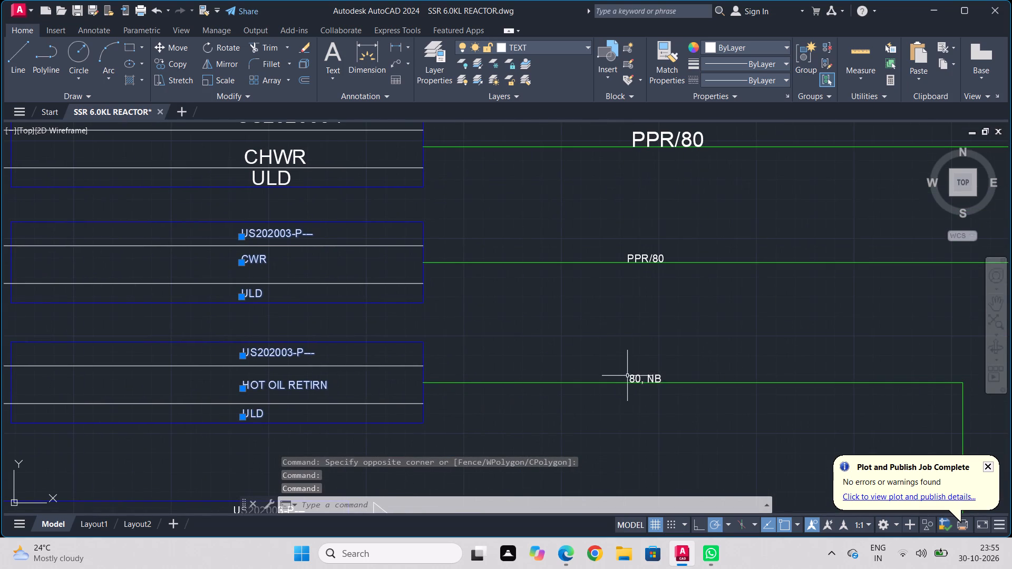
click(641, 377)
click(649, 255)
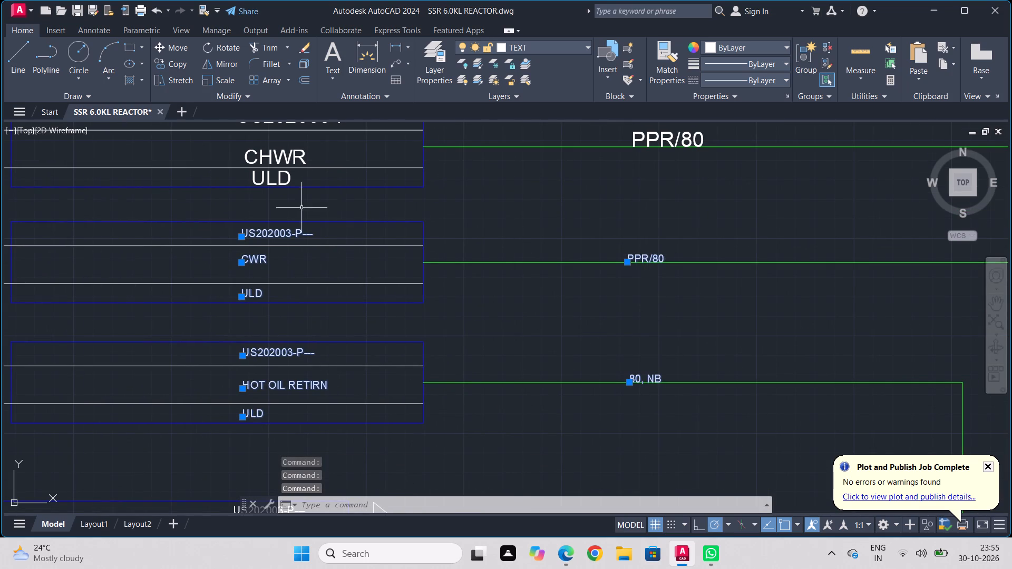
click(209, 80)
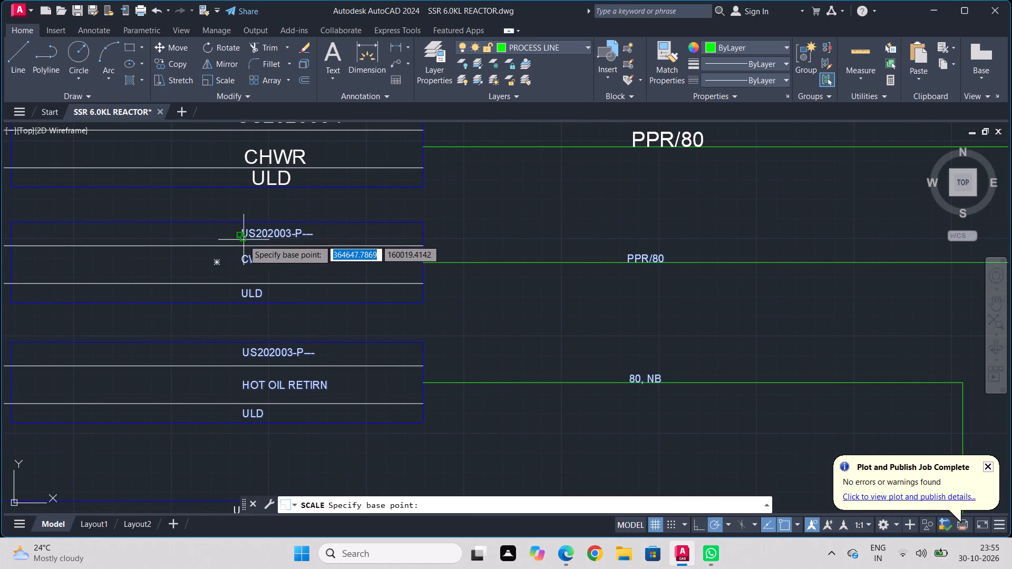
click(244, 240)
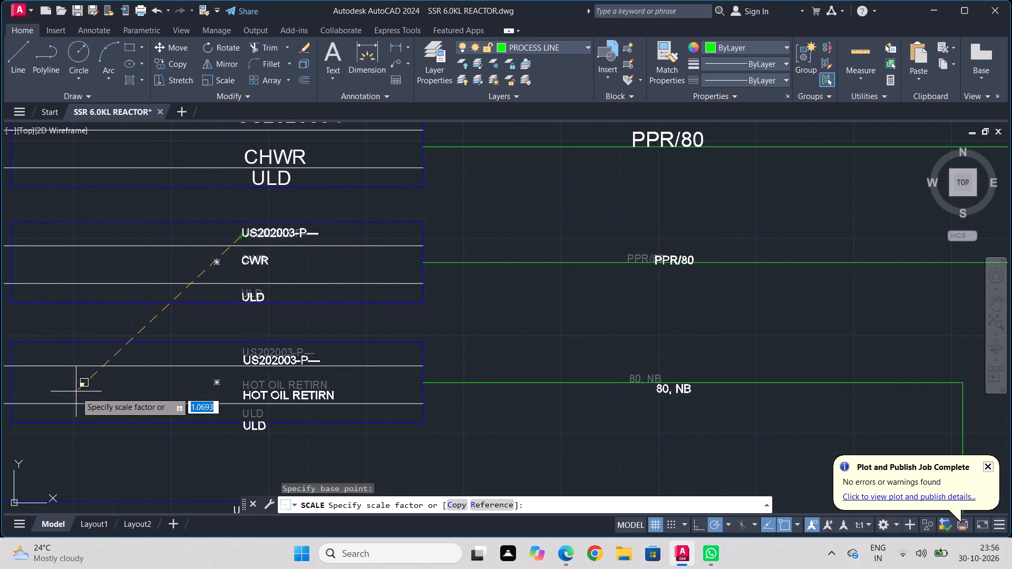
scroll(63, 407, down, 1)
middle_drag(64, 407, 76, 405)
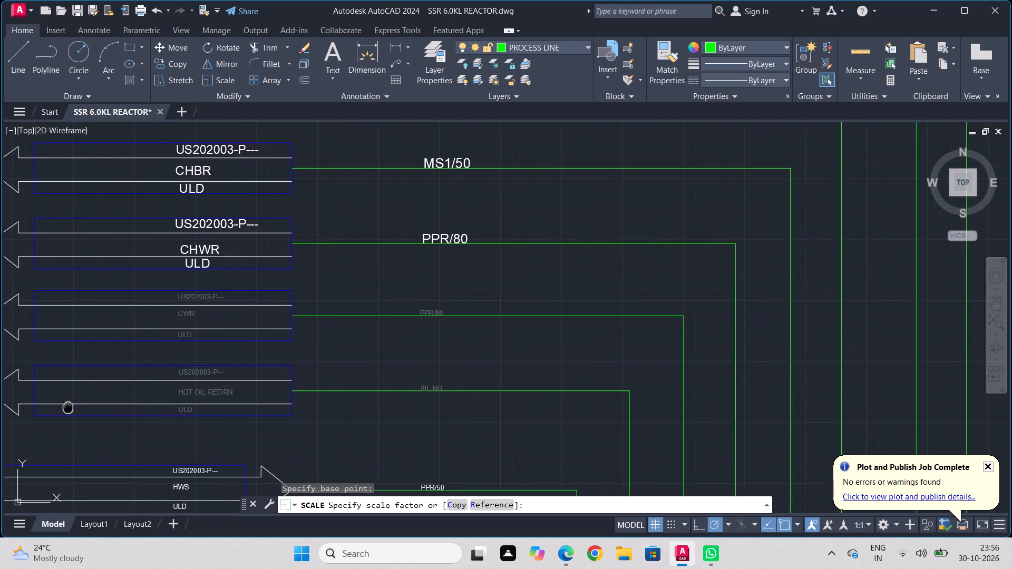
middle_drag(76, 405, 205, 397)
click(161, 389)
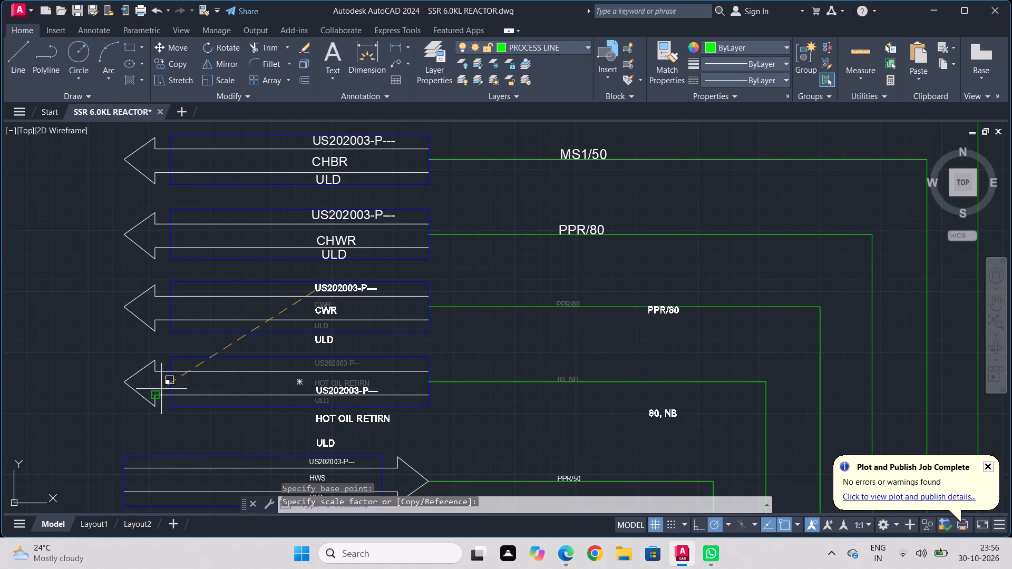
Move the displaced PPR/80 label back along the CWR line, roughly beneath the CHWR line's PPR/80 label and just on the line.
click(675, 314)
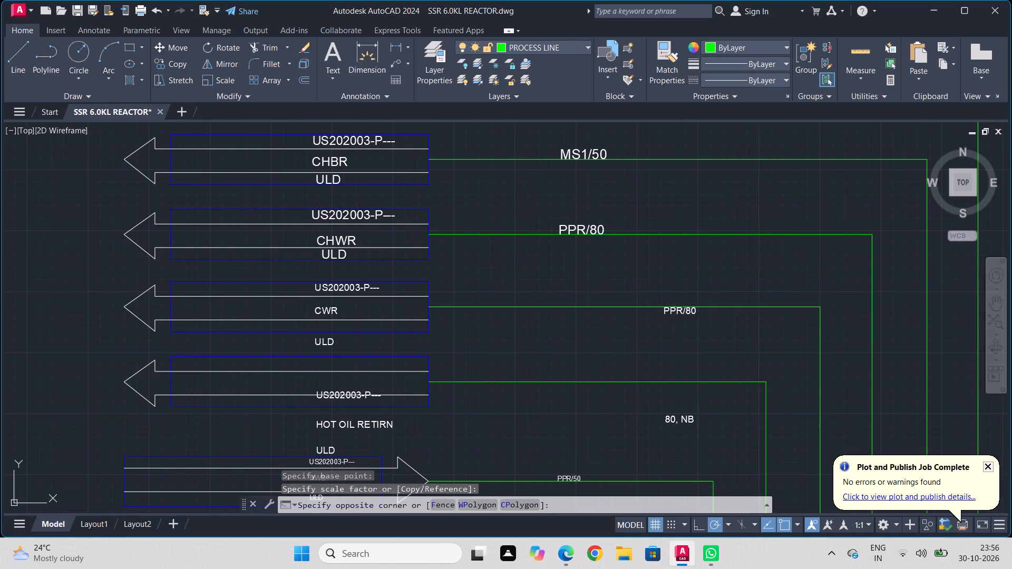
click(683, 313)
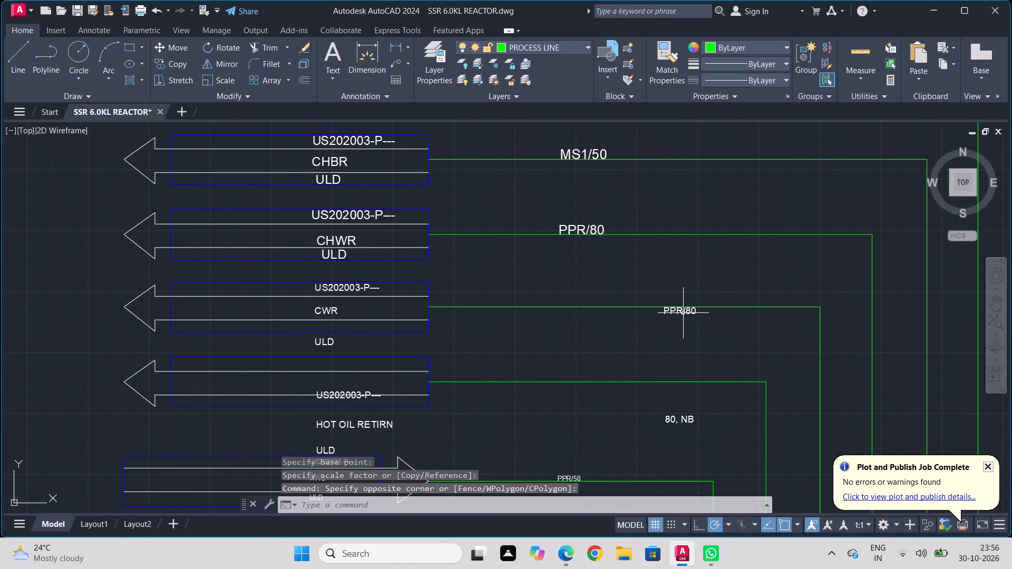
click(683, 313)
click(165, 48)
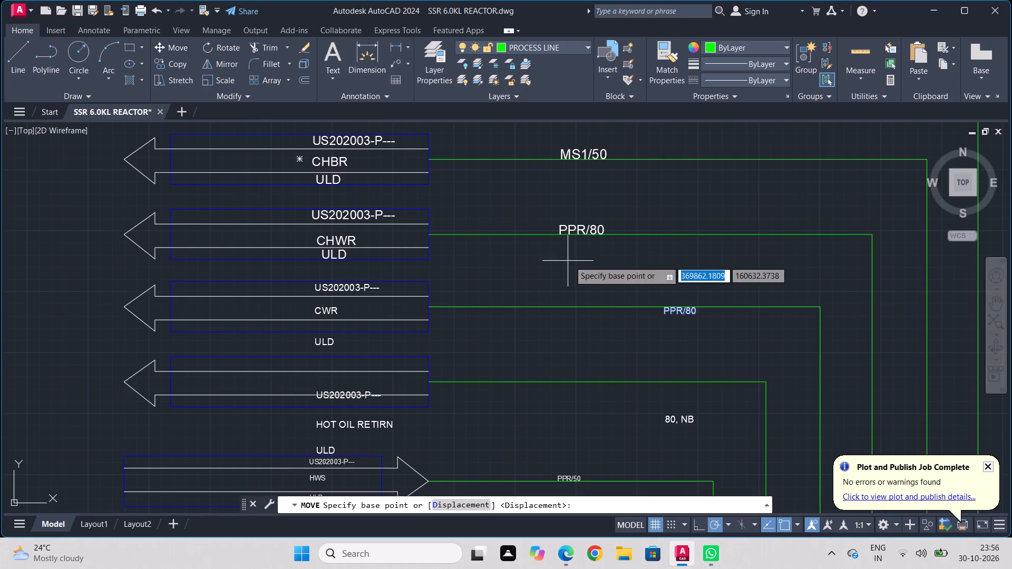
click(674, 317)
click(572, 302)
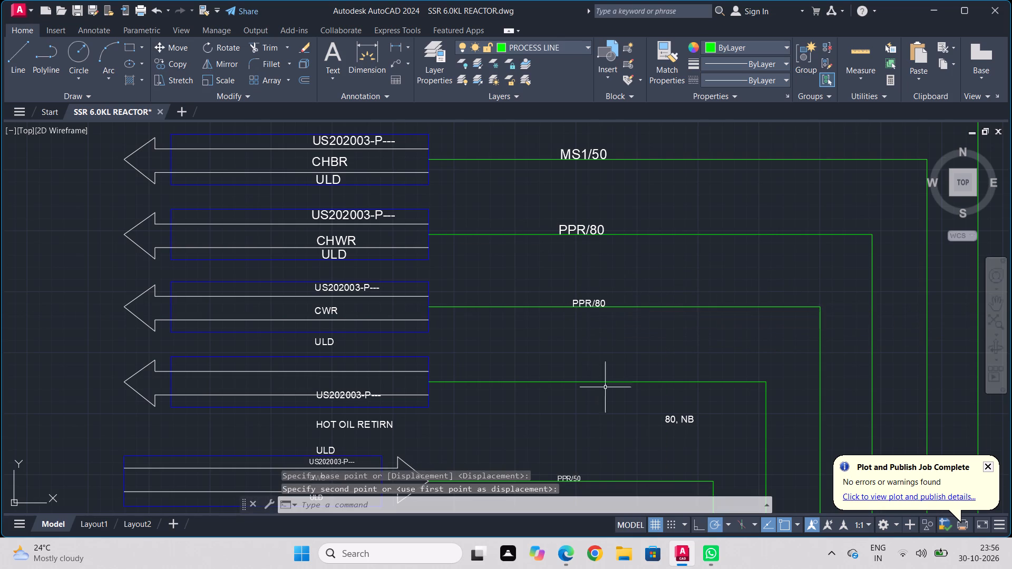
Move the displaced 80, NB label up and left to just above the HOT OIL RETIRN line, near the other pipe labels.
click(676, 422)
click(183, 47)
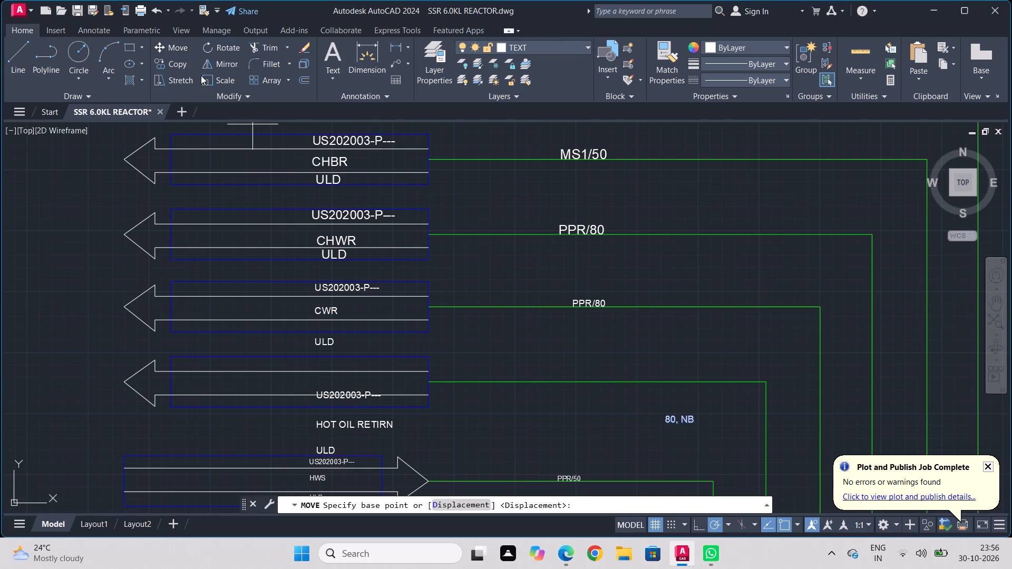
click(692, 423)
click(590, 369)
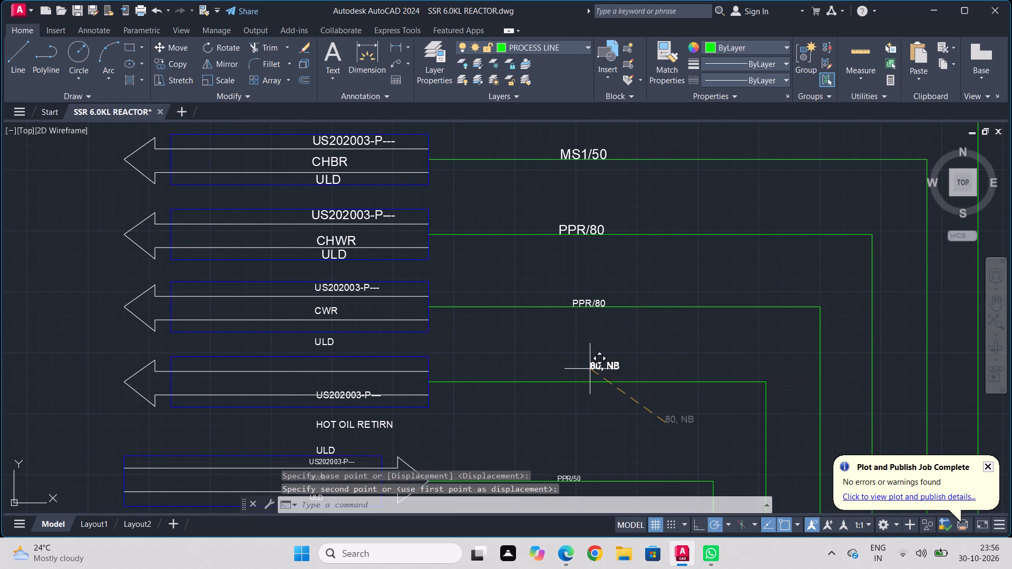
Scale up the 80, NB label above the HOT OIL RETIRN line from its insertion point to about twice its size.
click(591, 365)
click(214, 82)
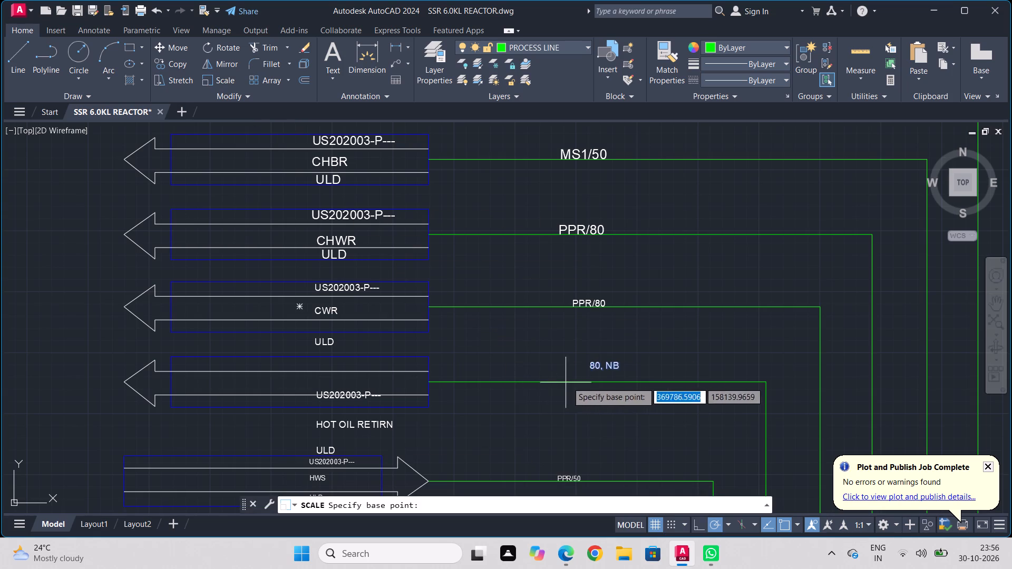
click(597, 367)
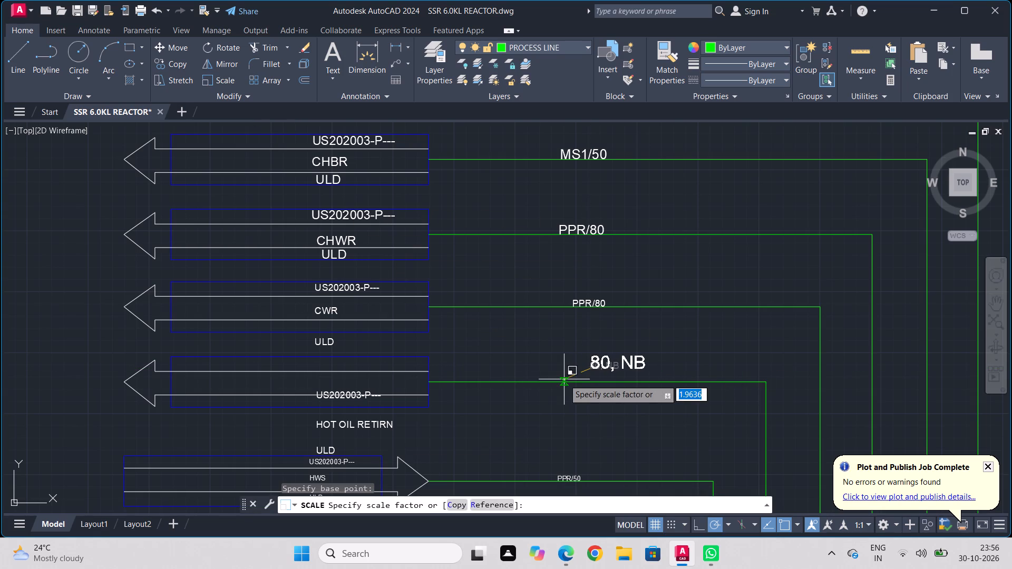
click(564, 379)
Scale up the PPR/80 label on the CWR line from its insertion point to about 1.5 times, comparable to the CHWR line's label.
click(590, 304)
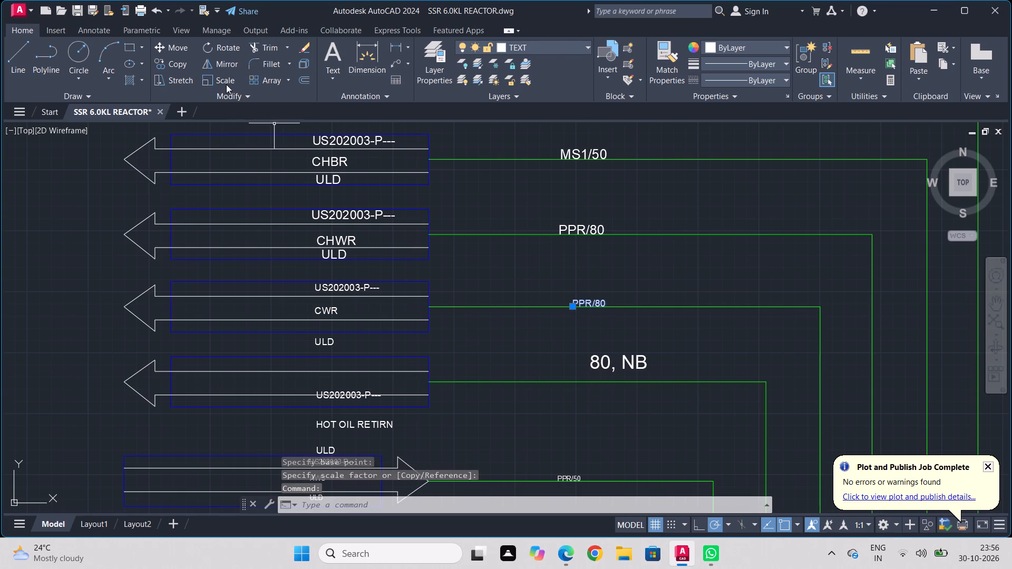
click(226, 84)
click(583, 306)
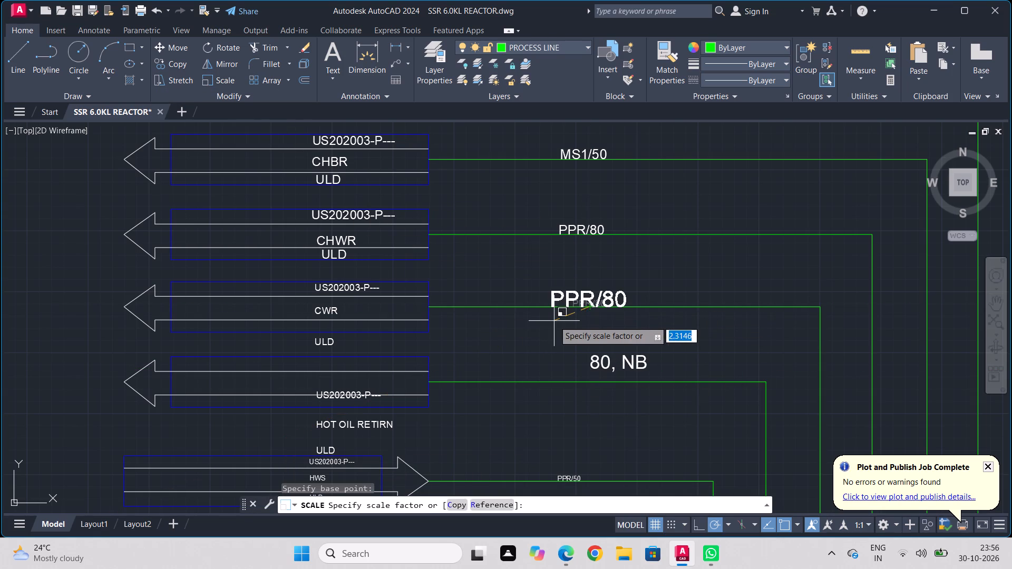
click(566, 314)
click(622, 362)
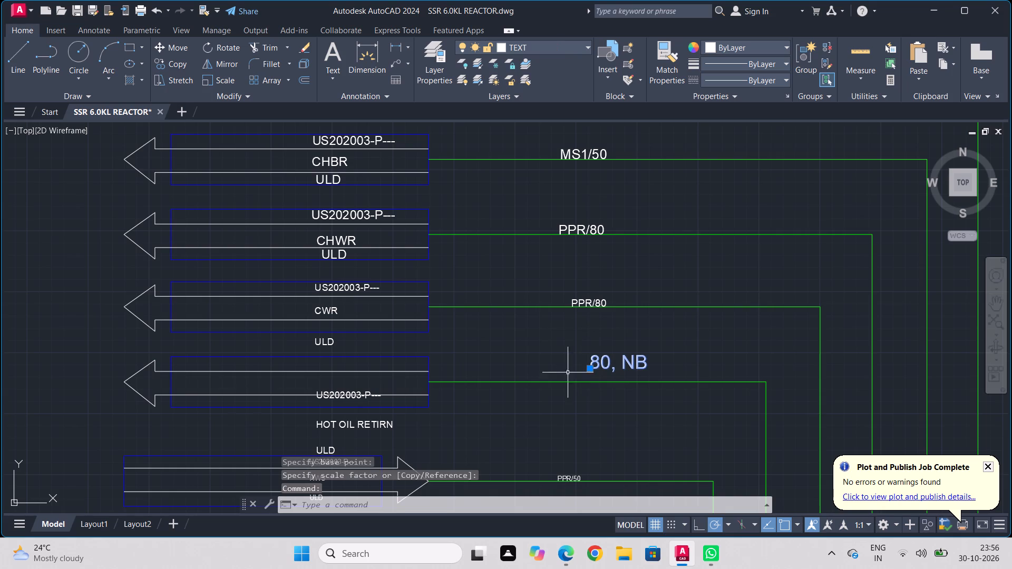
click(592, 302)
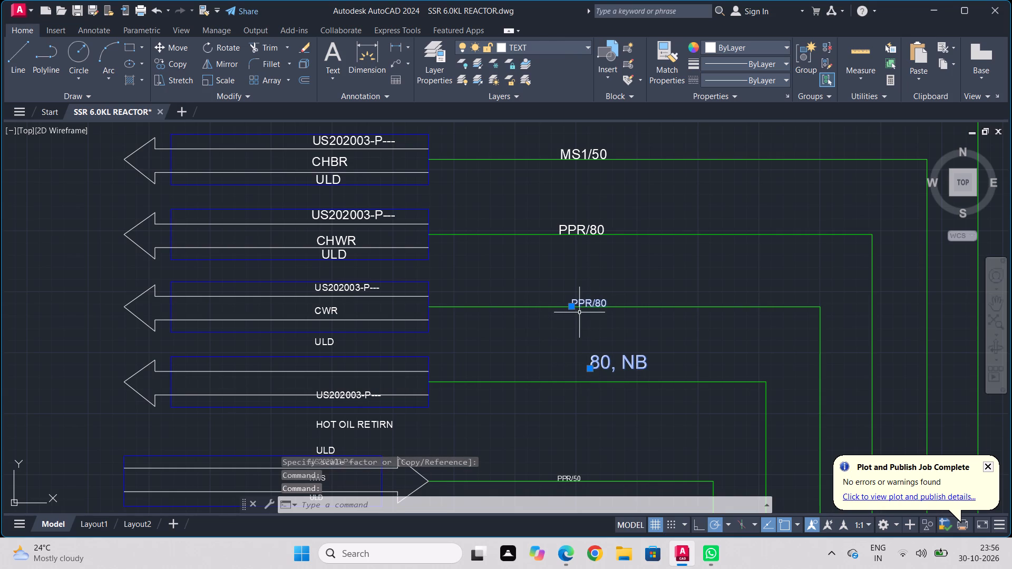
key(Escape)
click(590, 300)
click(221, 82)
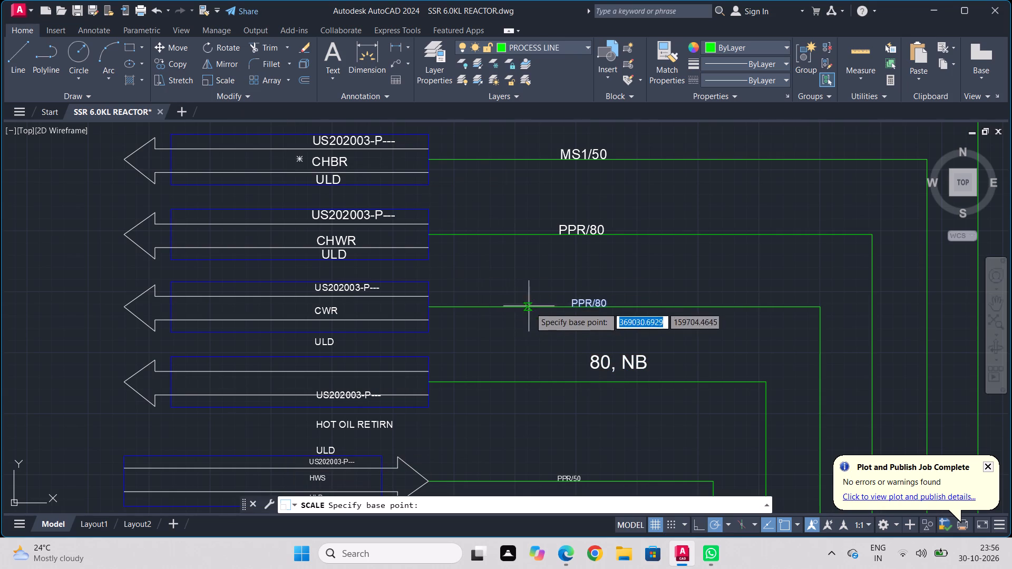
click(571, 308)
click(549, 321)
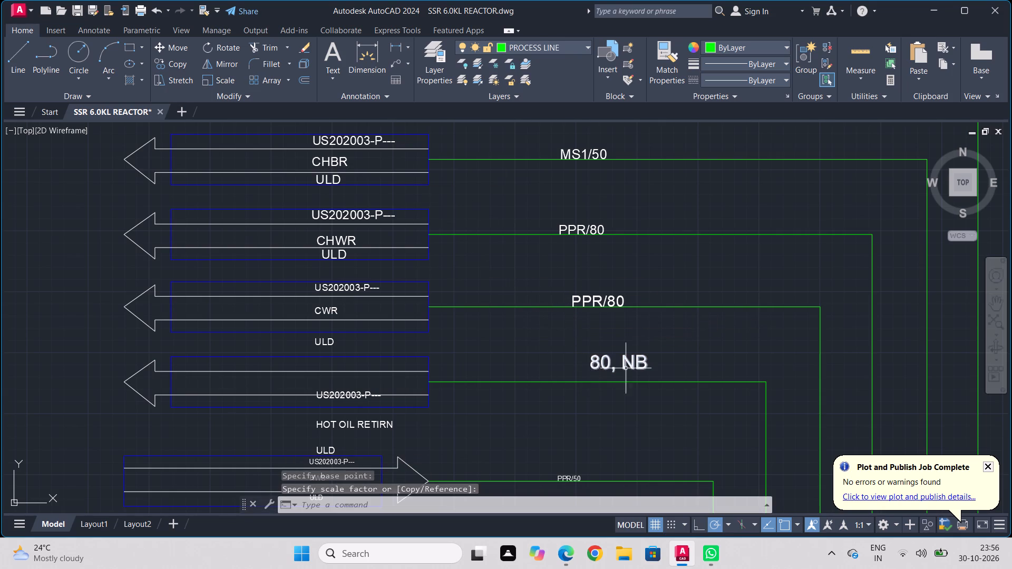
Move the 80, NB label down onto the HOT OIL RETIRN pipe line, roughly aligned beneath the CWR line's PPR/80 label.
click(628, 366)
click(169, 50)
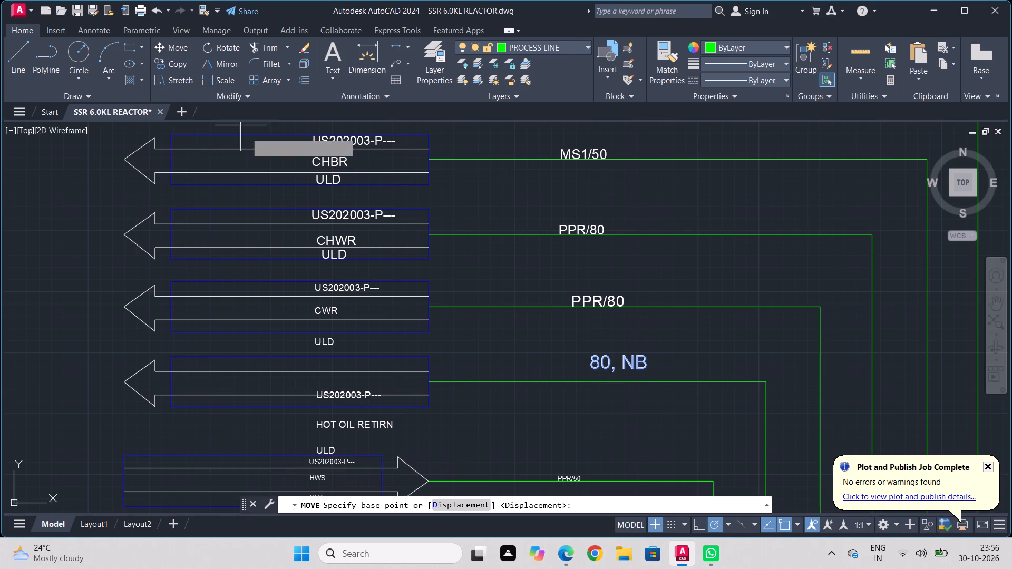
click(596, 366)
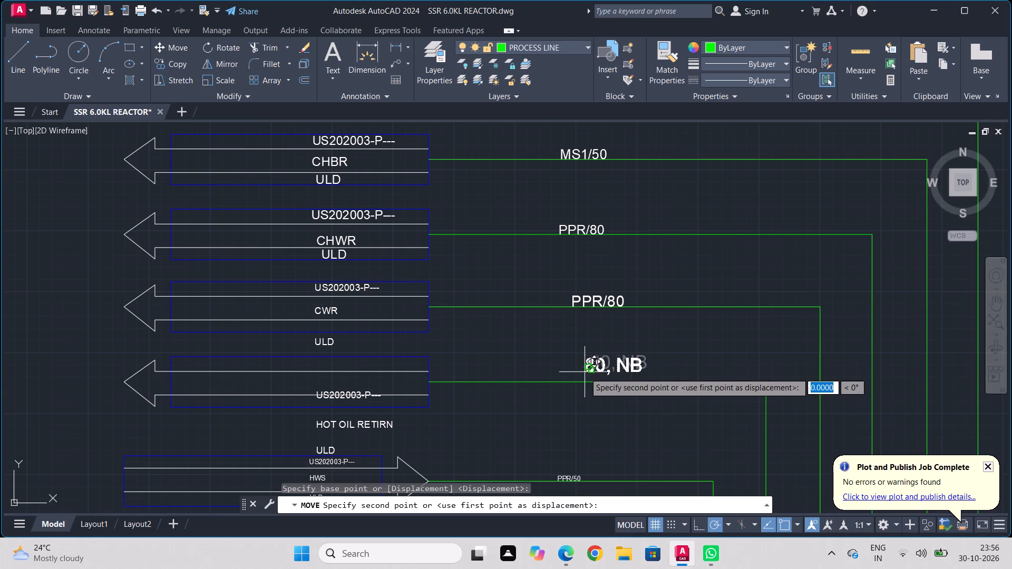
click(572, 380)
Rescale the 80, NB label from its insertion point by a factor of about 1.01.
click(577, 379)
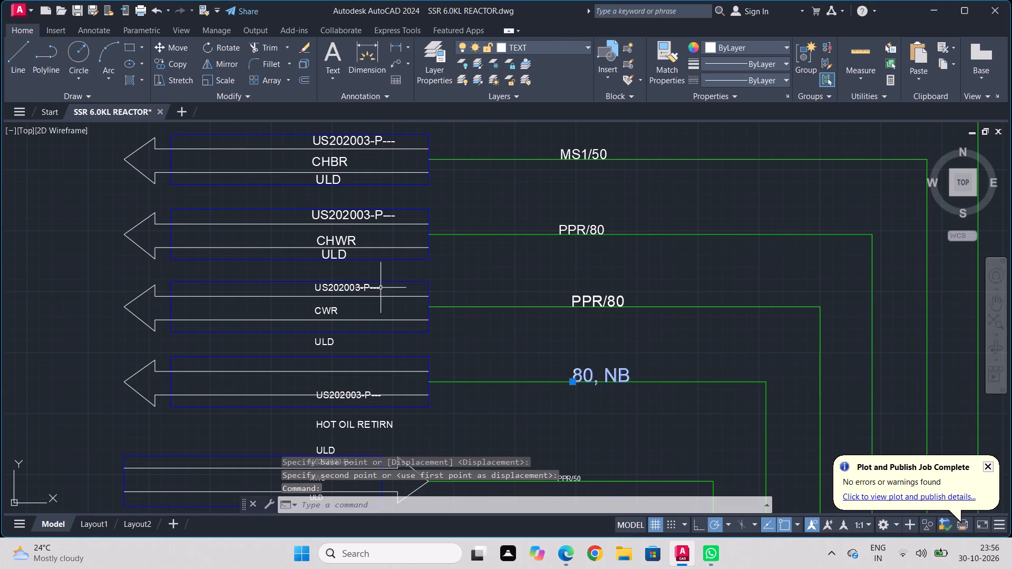
click(222, 87)
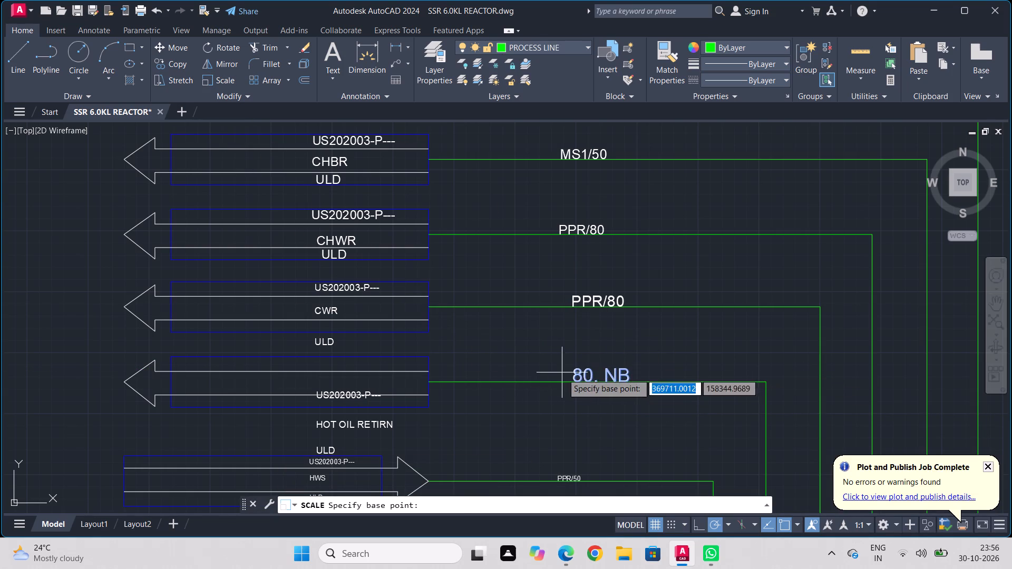
click(569, 378)
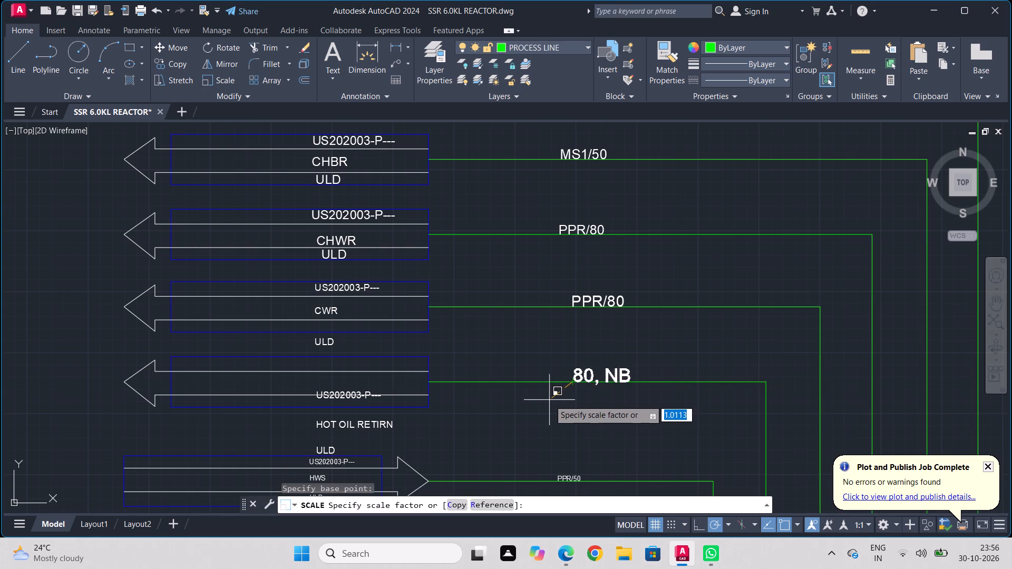
click(549, 400)
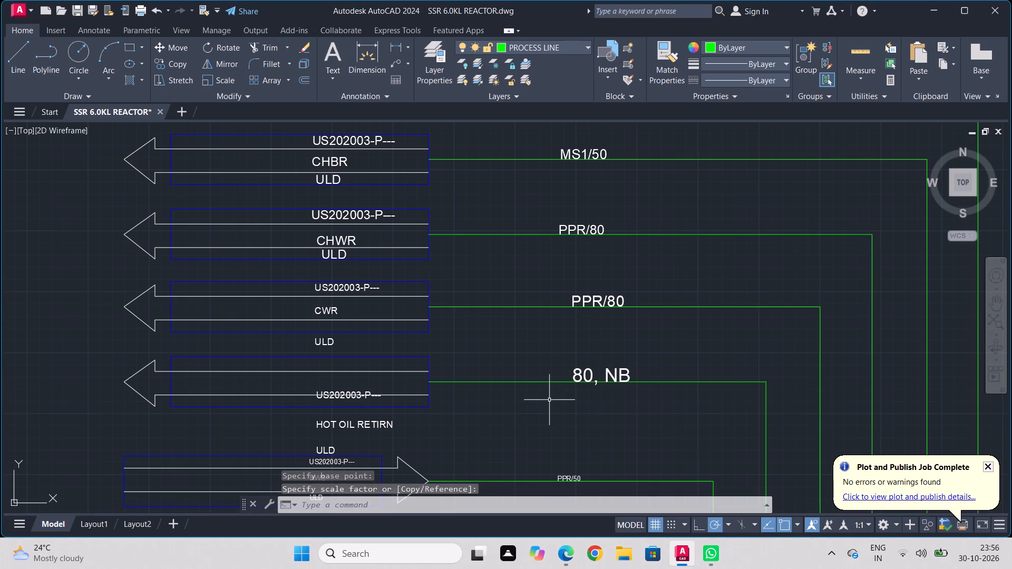
Scale up the US202003-P--- tag in the CWR arrow slightly from its insertion point, to about 1.05 times.
middle_drag(337, 323, 529, 277)
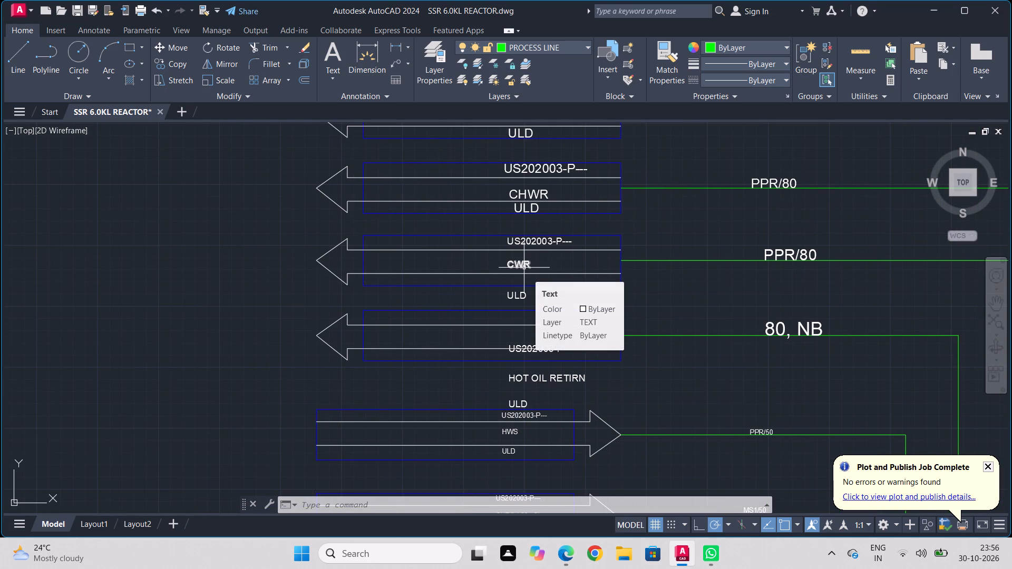
click(521, 240)
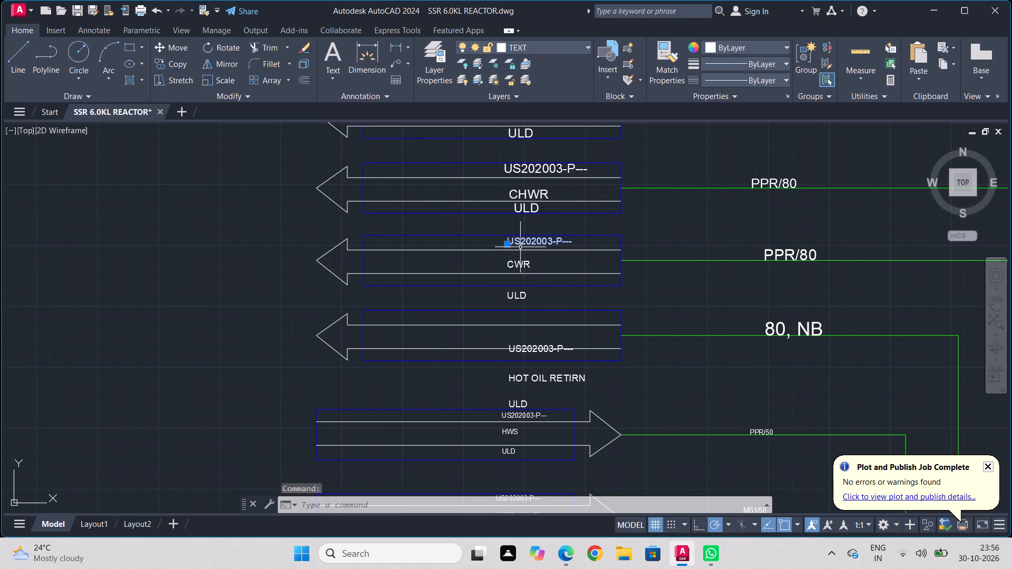
click(218, 80)
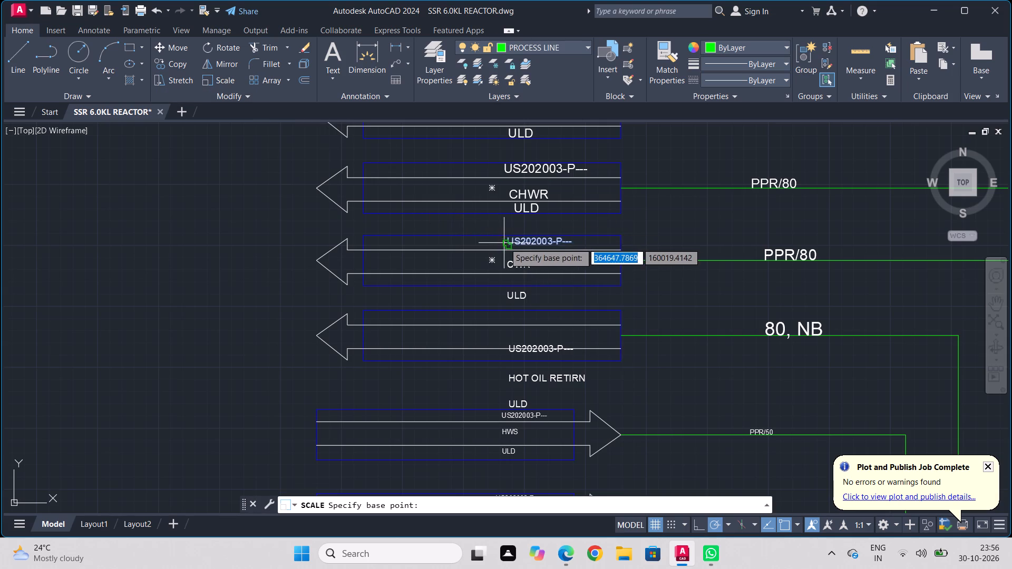
scroll(513, 247, up, 2)
click(501, 244)
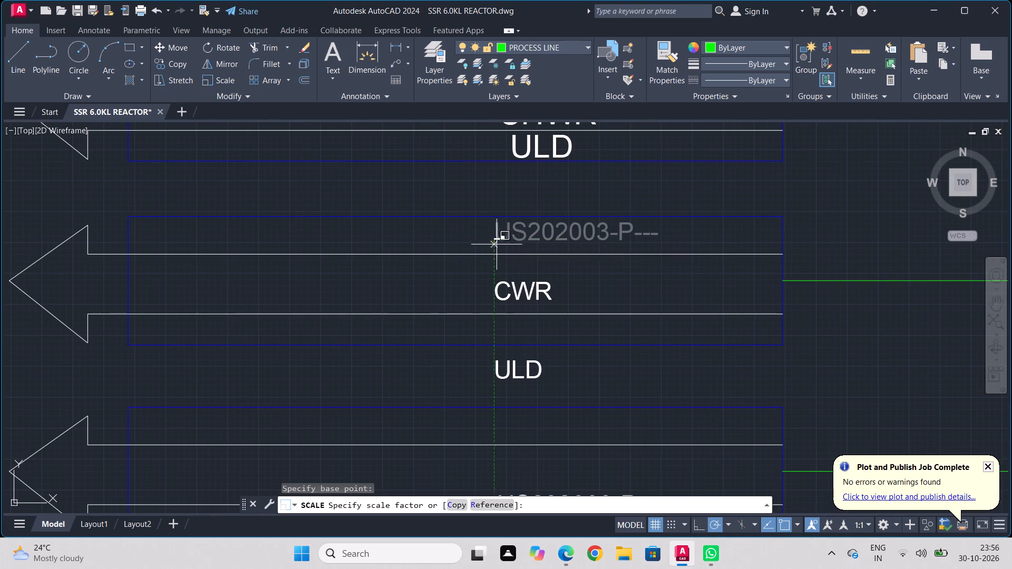
click(416, 279)
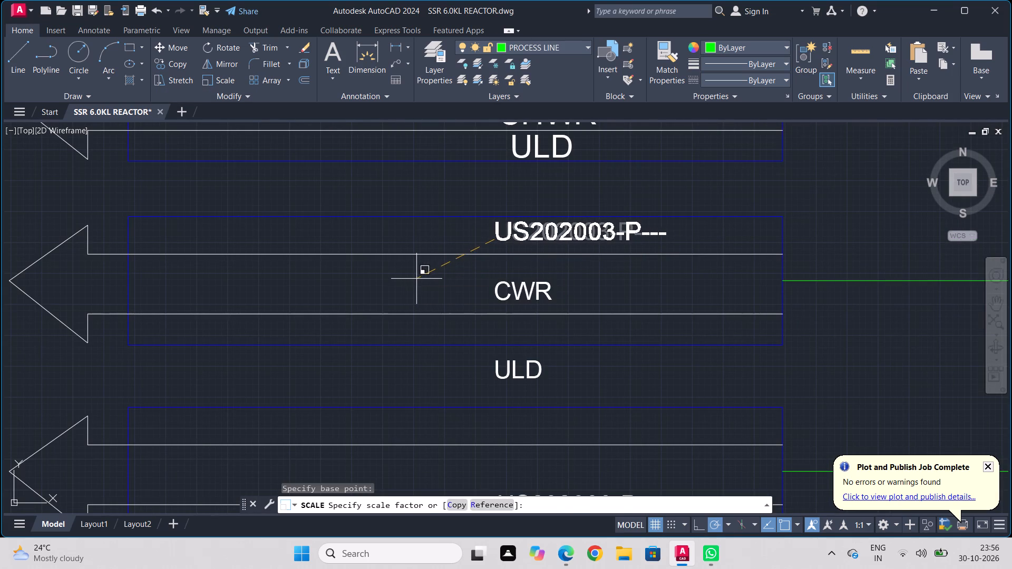
Move the displaced ULD text up into the CWR arrow's frame, just beneath the arrow's lower line and the CWR text.
click(518, 369)
click(495, 368)
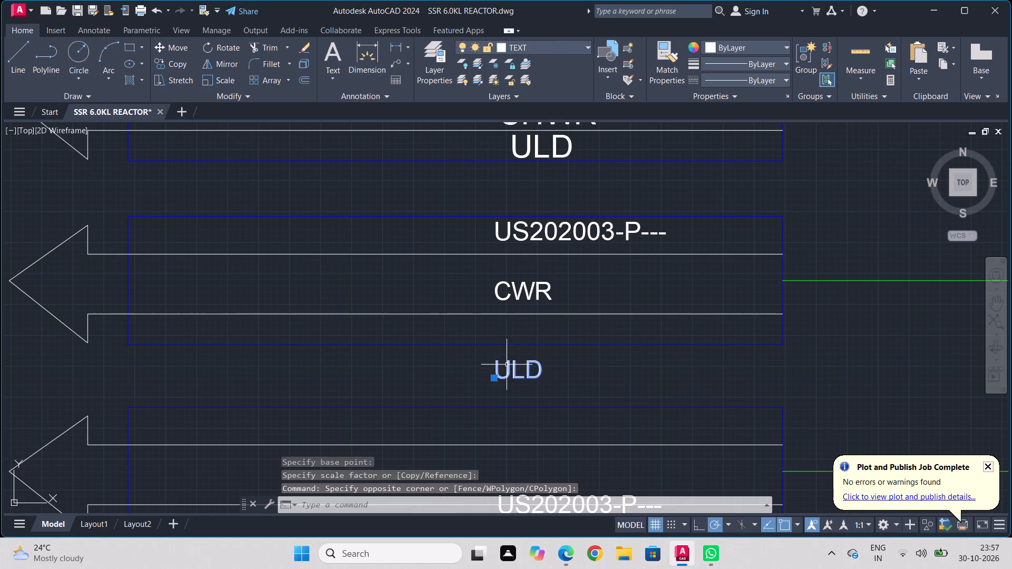
click(178, 47)
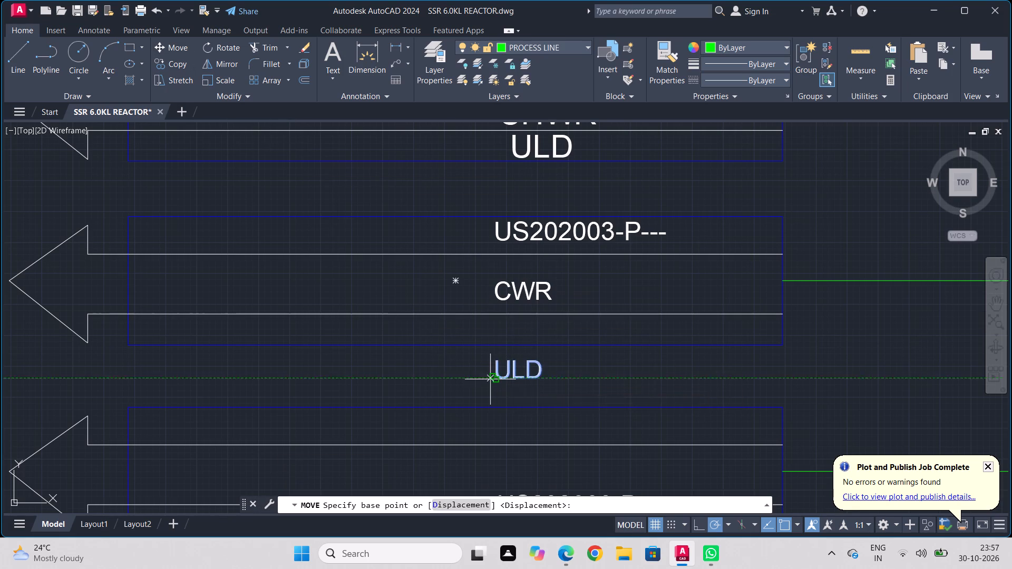
click(490, 379)
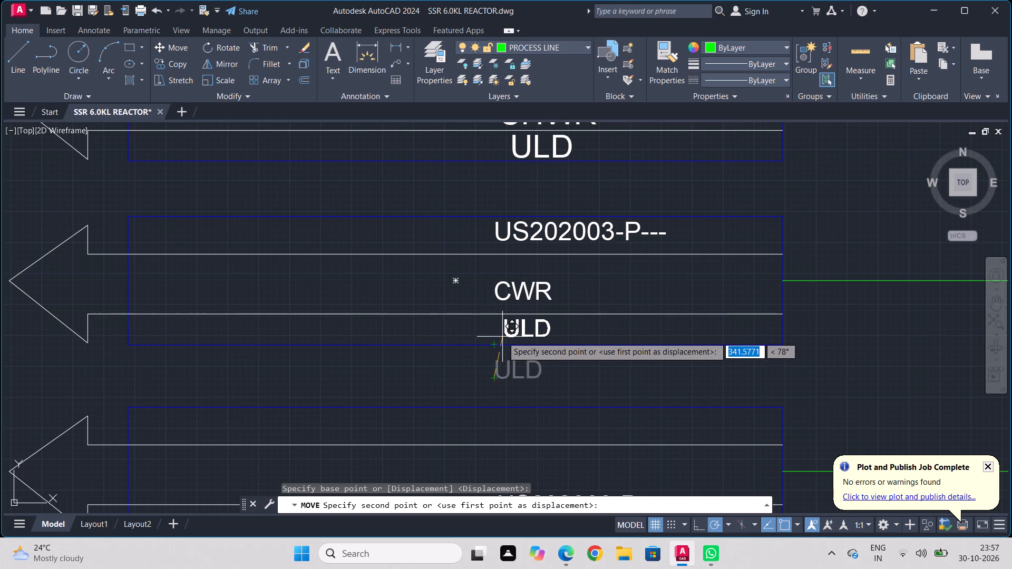
click(502, 337)
Move the US202003-P--- tag from the fourth arrow's lower line up onto its upper line.
middle_drag(527, 383, 559, 239)
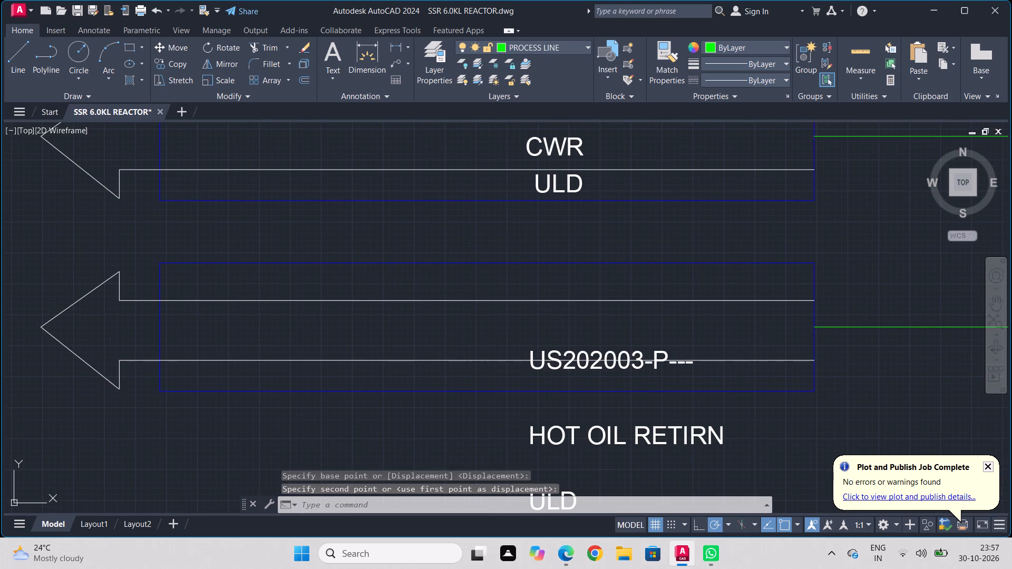
click(554, 363)
click(160, 44)
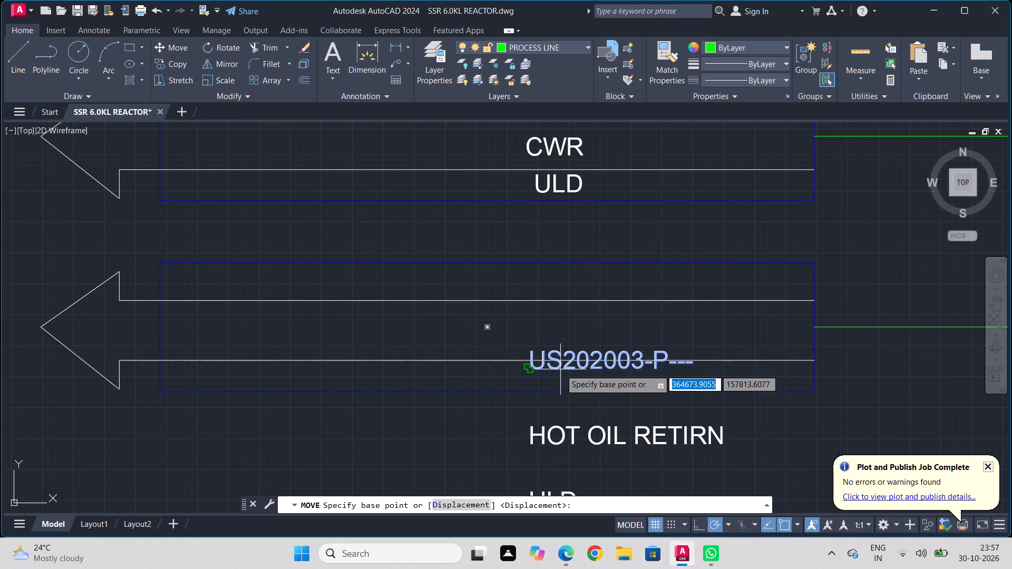
click(530, 369)
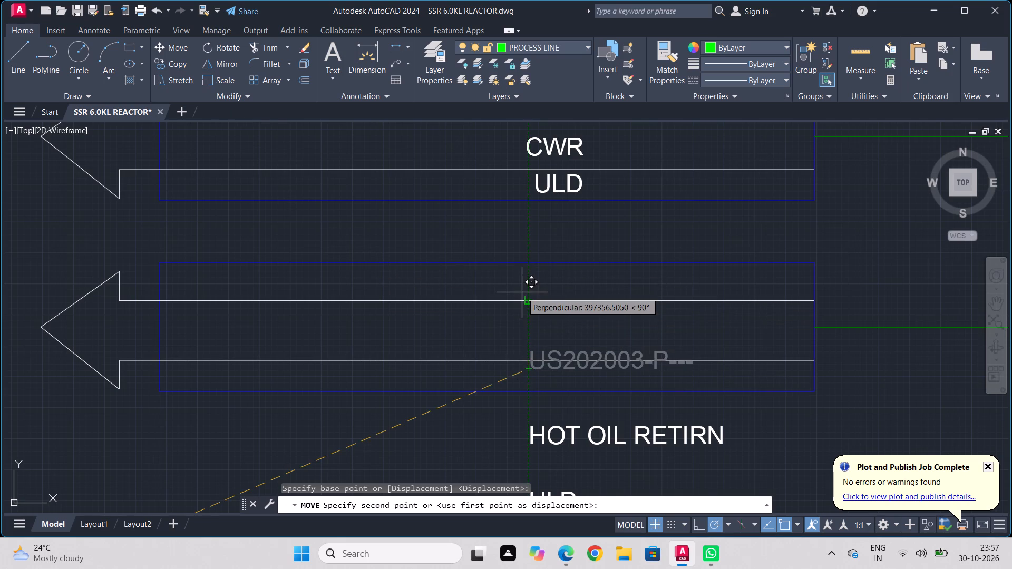
click(532, 298)
Move the HOT OIL RETIRN text up between the two lines of its arrow, beneath the US202003-P--- tag.
middle_drag(578, 416, 532, 309)
click(525, 329)
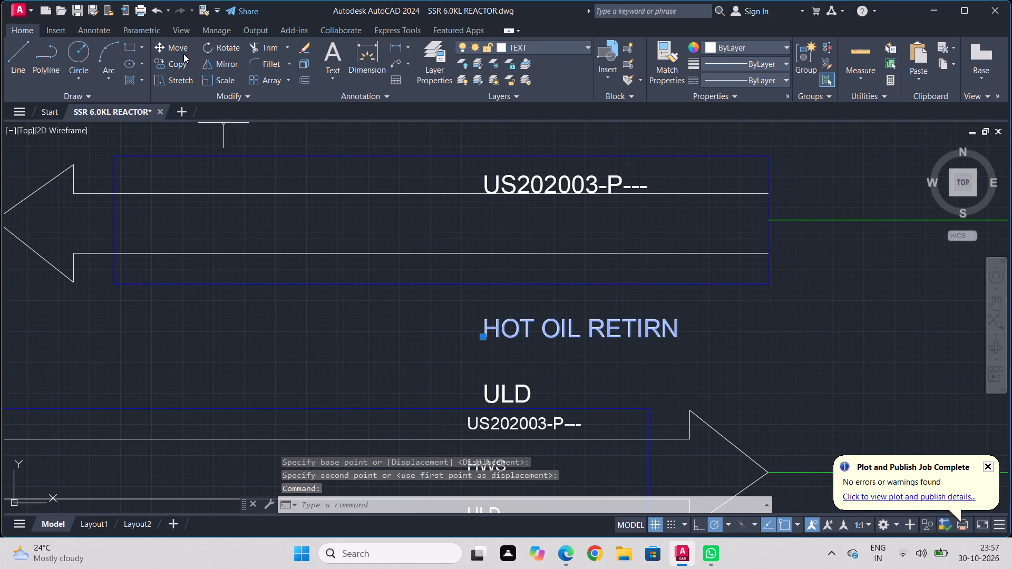
click(183, 54)
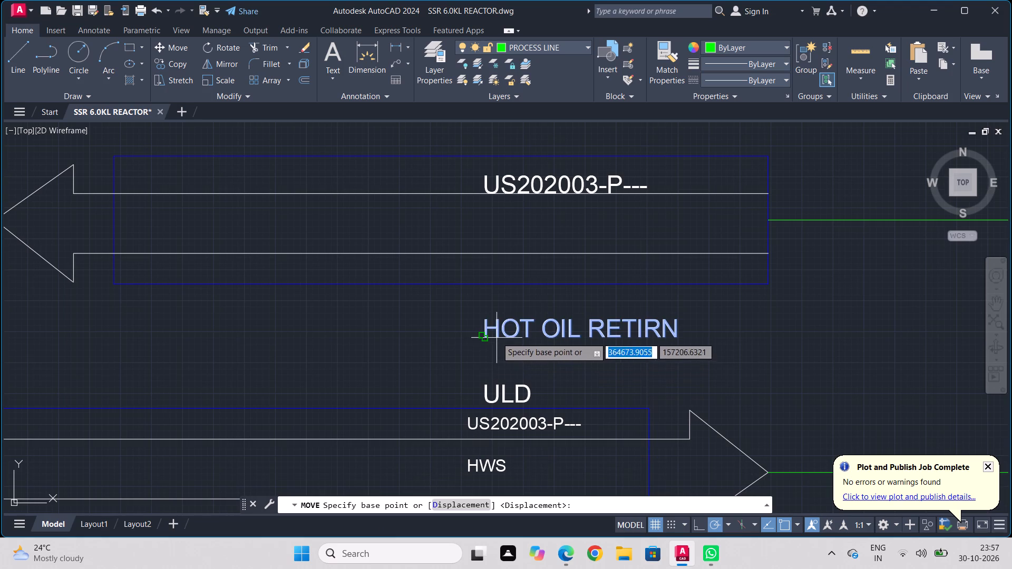
click(498, 333)
click(489, 233)
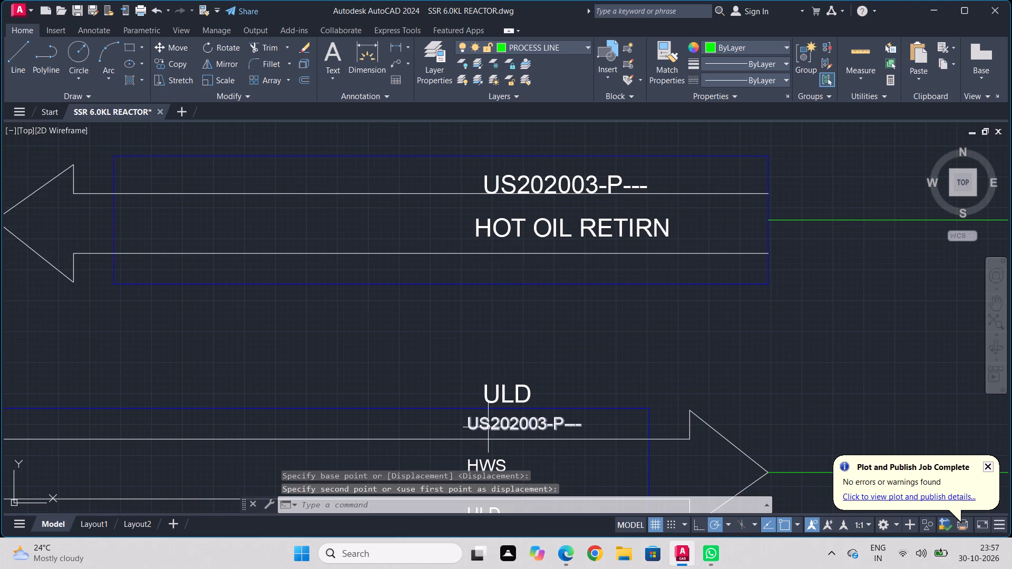
Move the displaced ULD text up into the HOT OIL RETIRN arrow's frame, just beneath the arrow's lower line.
click(513, 392)
click(479, 391)
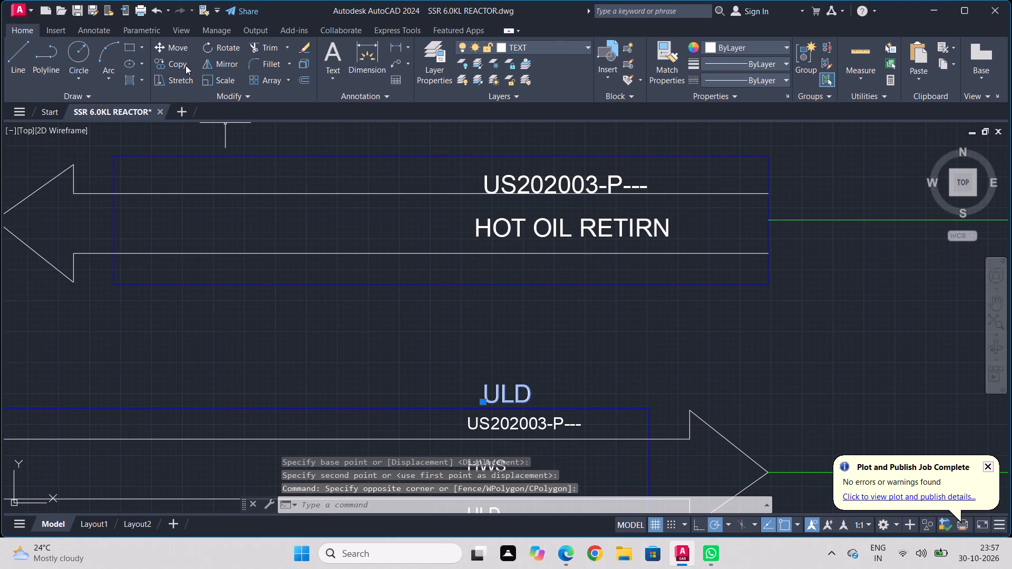
click(182, 48)
drag(483, 391, 485, 387)
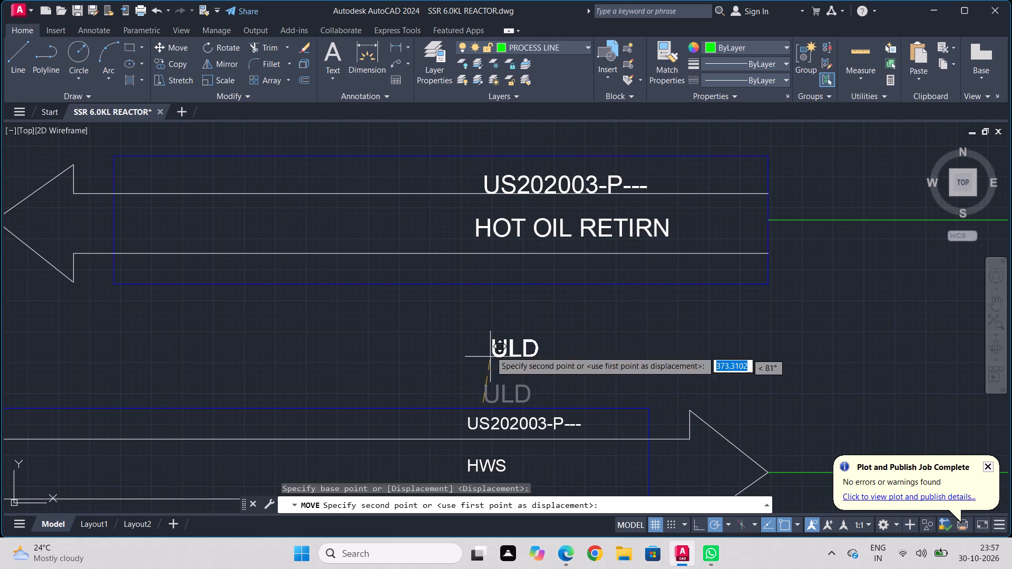
click(490, 274)
Scale up the HWS arrow's US202003-P---, HWS and ULD texts together with its PPR/50 line label, from the tag's insertion point.
scroll(518, 440, down, 1)
middle_drag(522, 450, 575, 332)
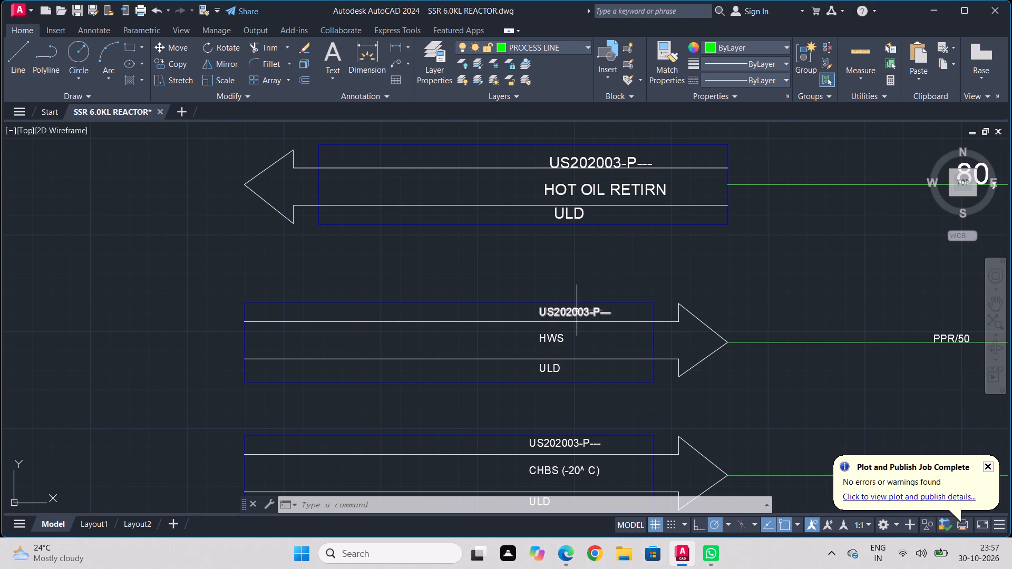
click(577, 309)
drag(562, 338, 560, 343)
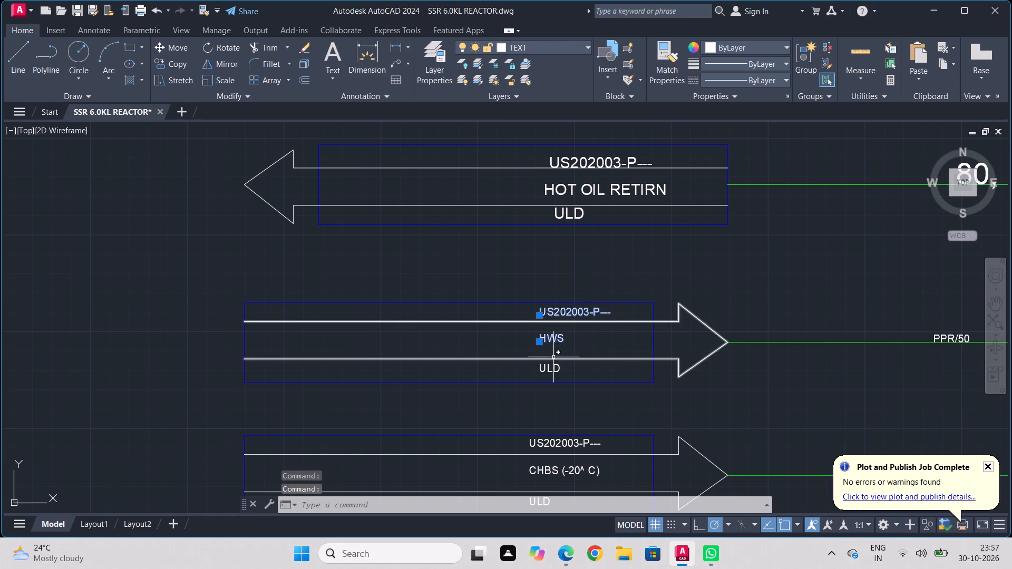
click(552, 369)
scroll(635, 347, down, 1)
middle_drag(583, 337, 352, 268)
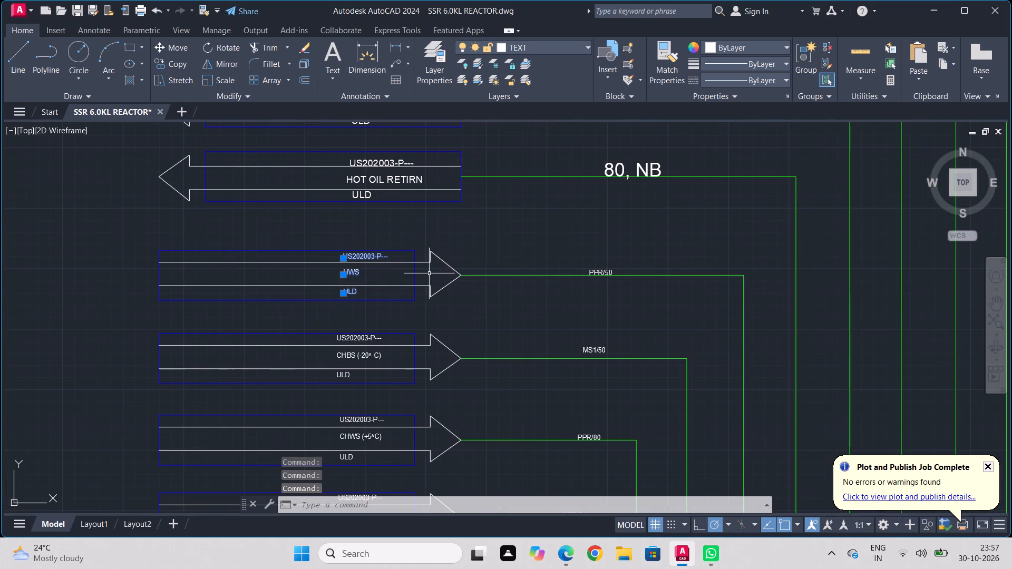
click(602, 271)
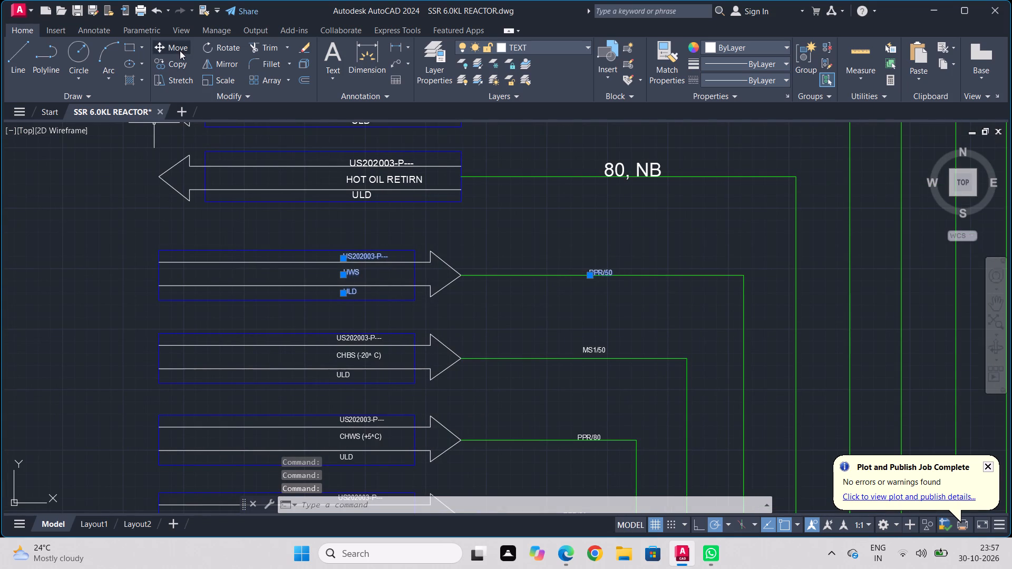
click(223, 81)
click(342, 257)
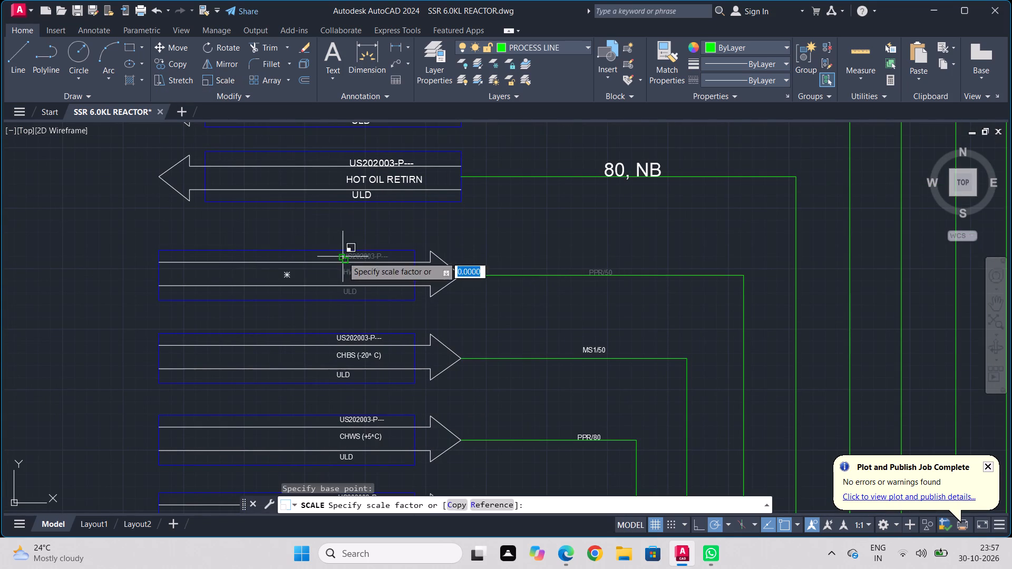
scroll(108, 299, down, 2)
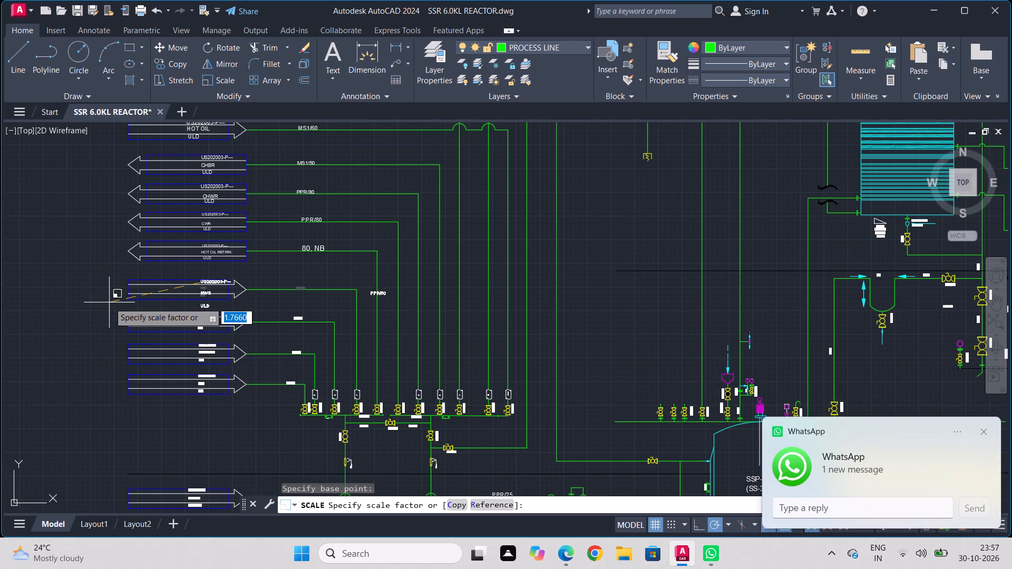
middle_drag(96, 303, 330, 336)
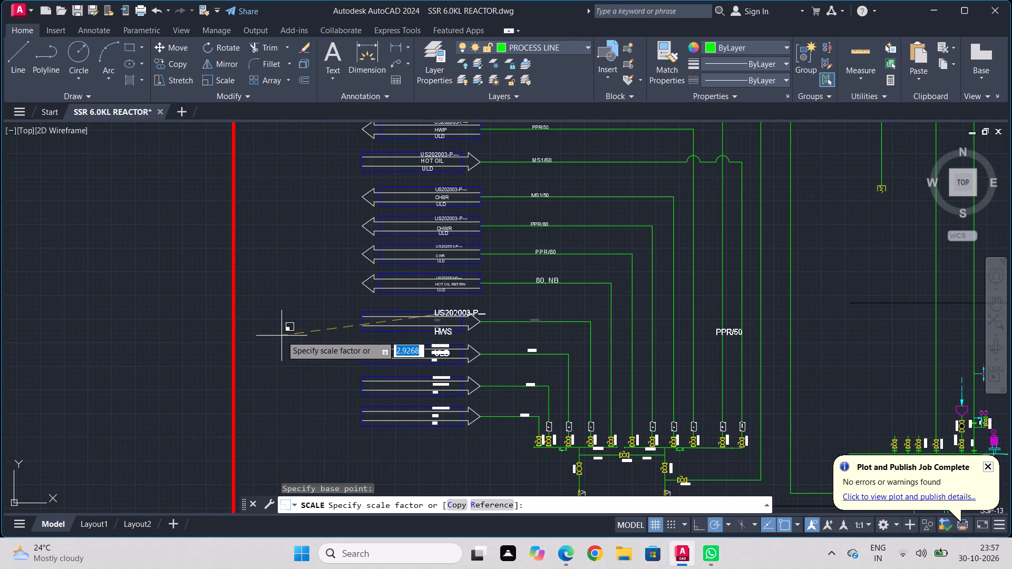
click(335, 325)
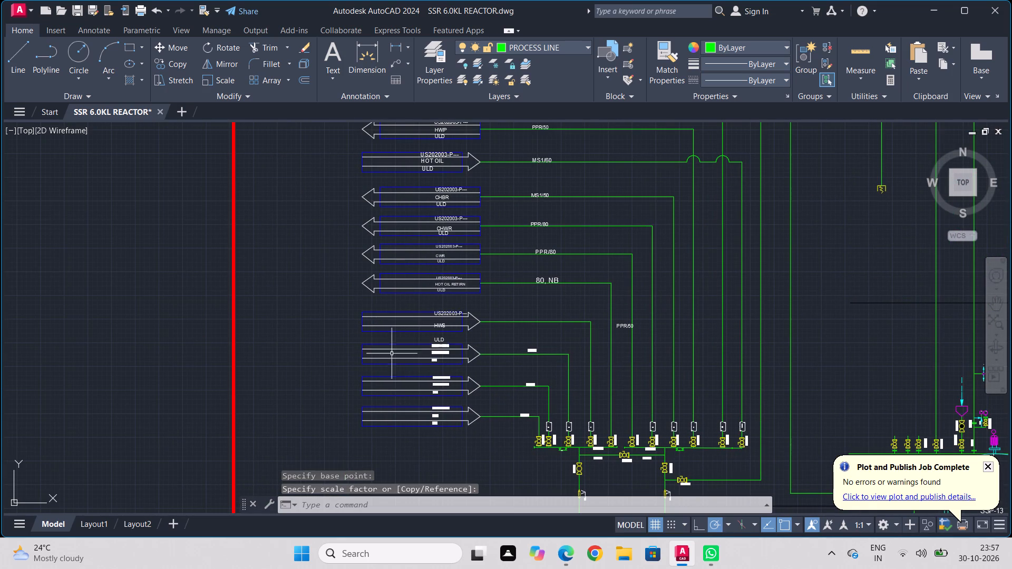
Move the displaced PPR/50 label back onto the HWS pipeline, aligned beneath the 80, NB label.
scroll(591, 335, up, 2)
click(665, 311)
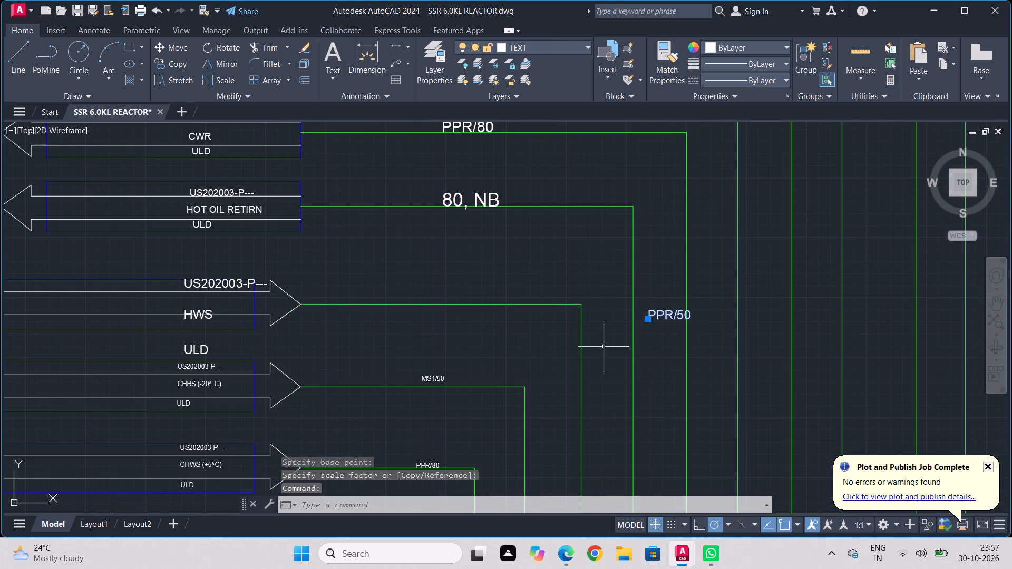
click(186, 50)
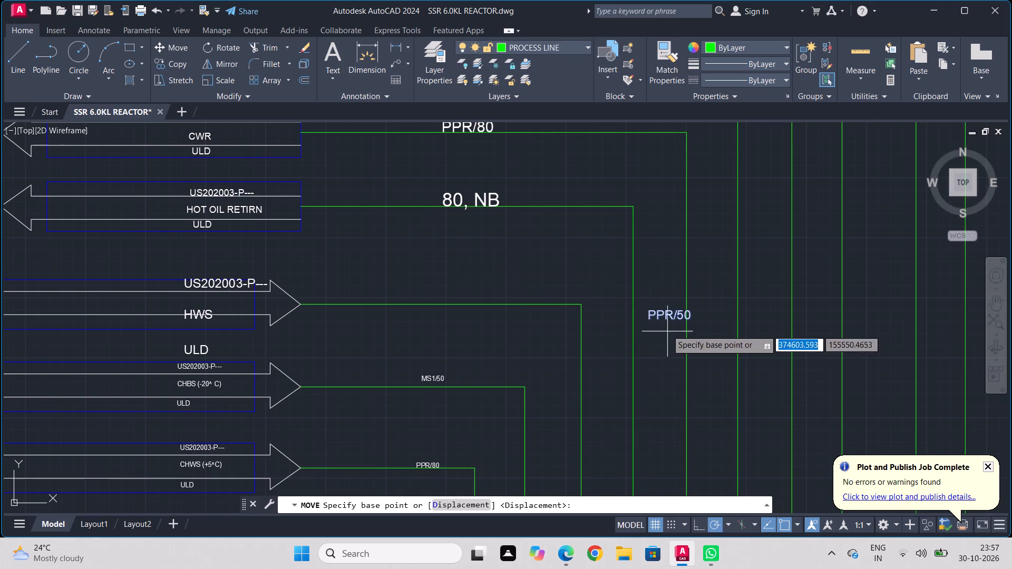
click(664, 320)
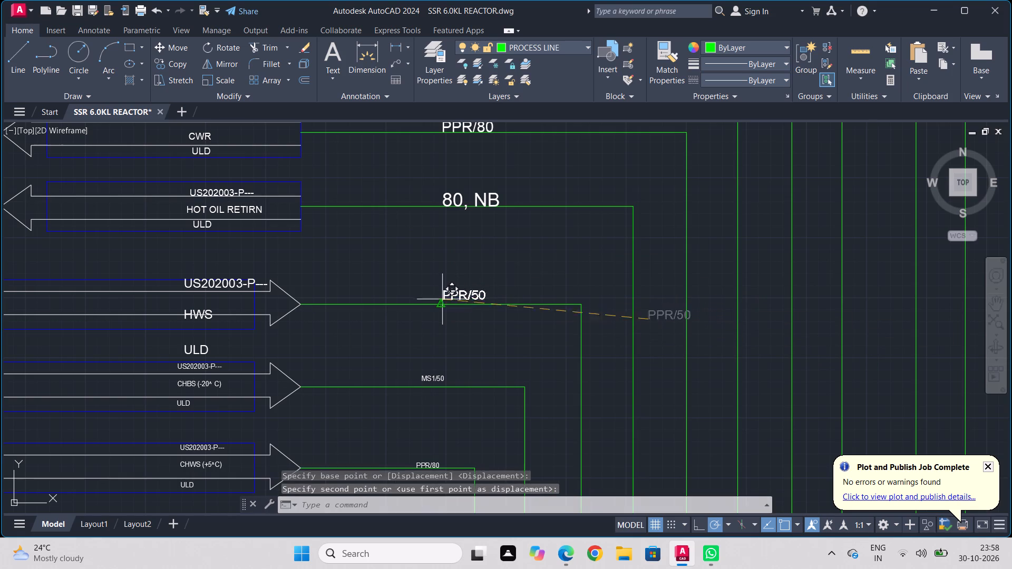
click(442, 299)
Move the enlarged US202003-P--- tag away from the HWS arrowhead so it sits just above the arrow's upper line.
middle_drag(371, 349, 597, 308)
scroll(432, 261, up, 1)
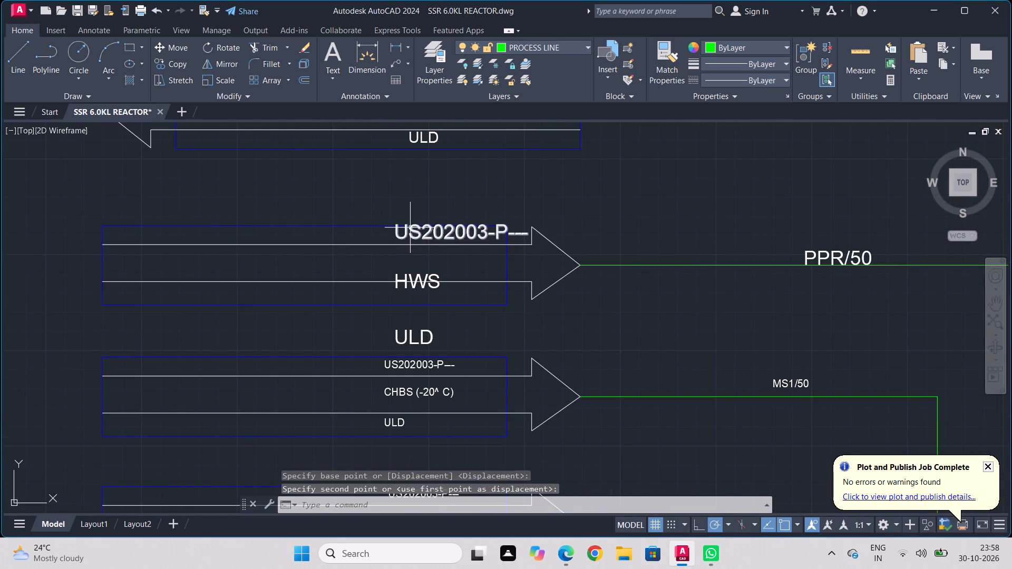
click(410, 233)
middle_drag(501, 287, 590, 311)
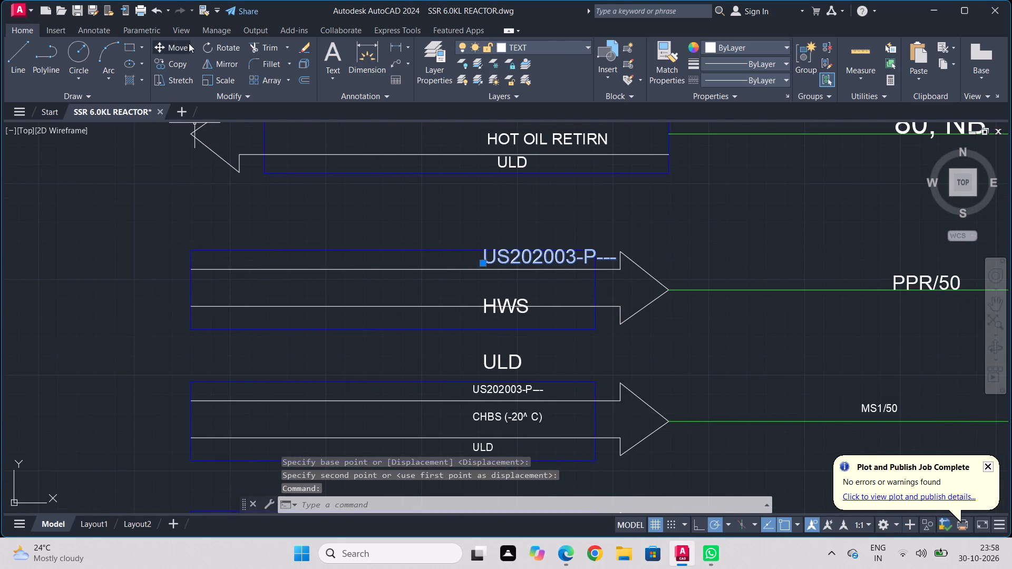
click(183, 49)
scroll(493, 267, up, 1)
click(488, 251)
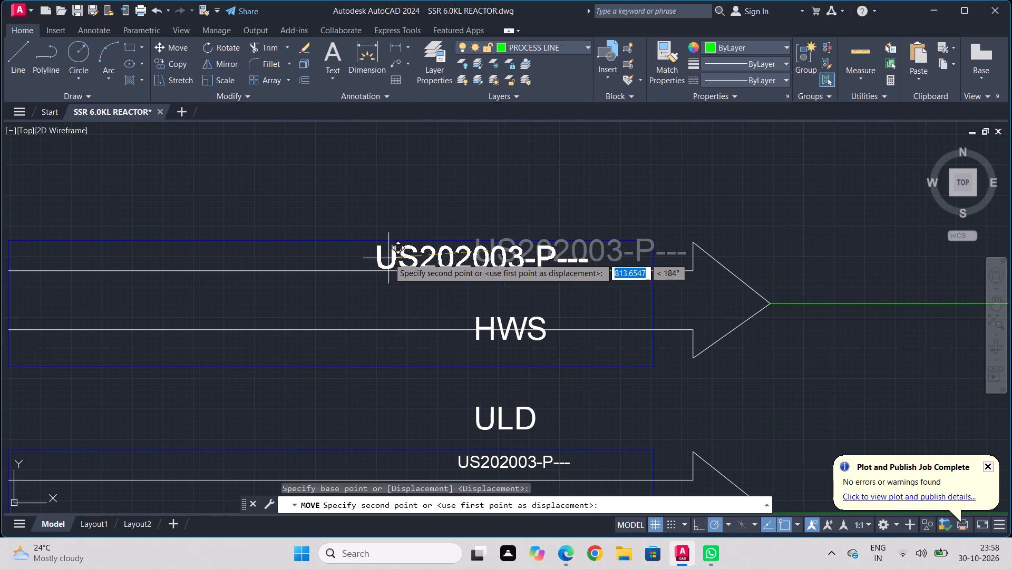
scroll(390, 258, up, 2)
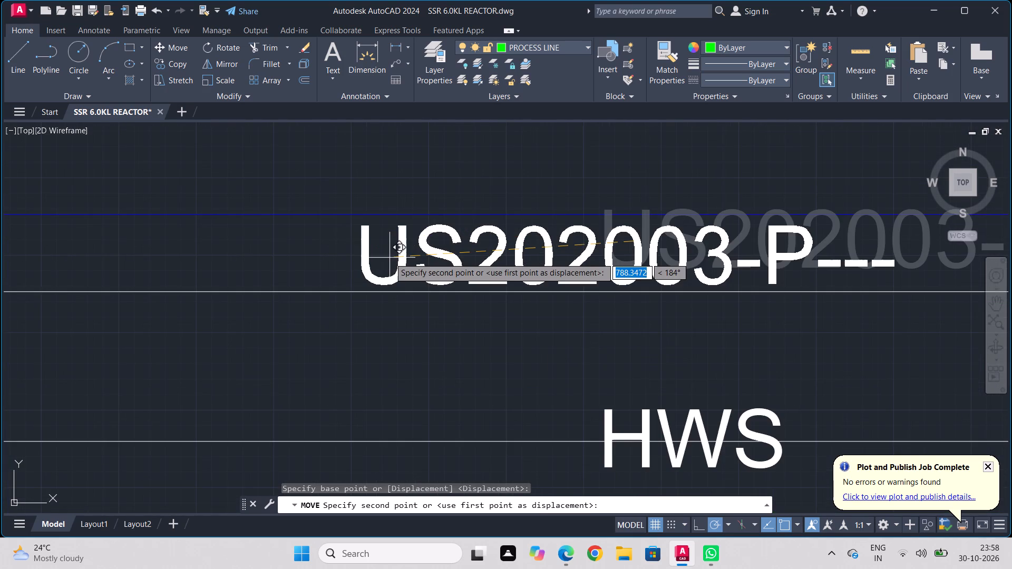
click(390, 258)
Move the HWS text up between the two lines of its arrow, beneath the US202003-P--- tag.
click(628, 426)
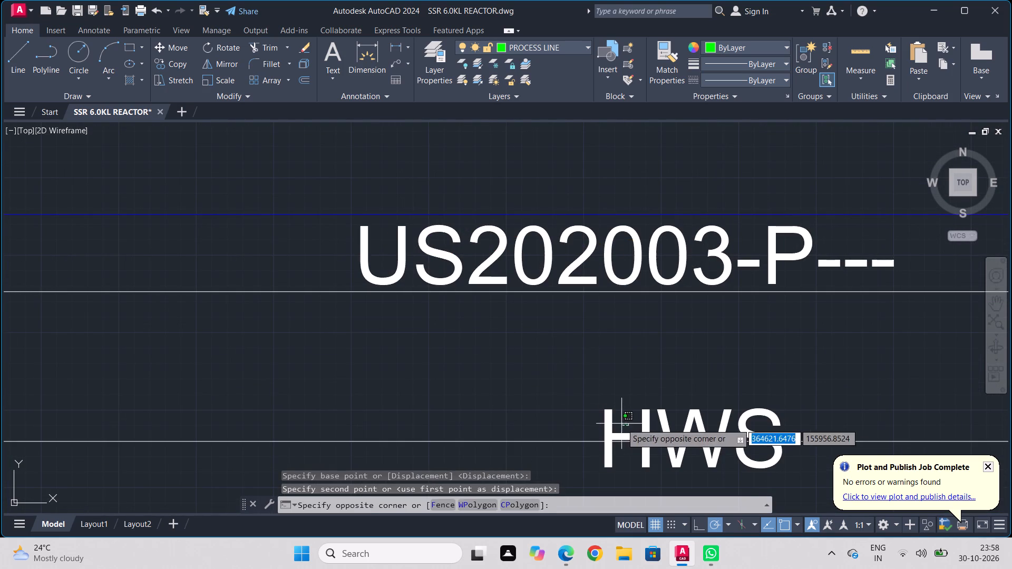
click(620, 424)
drag(588, 416, 618, 409)
click(618, 409)
click(634, 417)
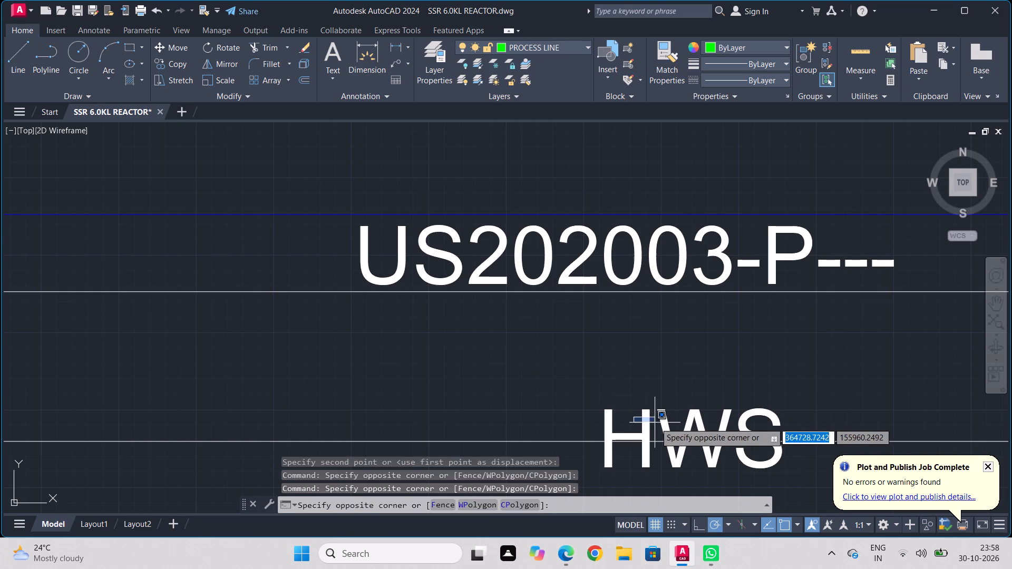
click(656, 423)
click(667, 414)
click(171, 47)
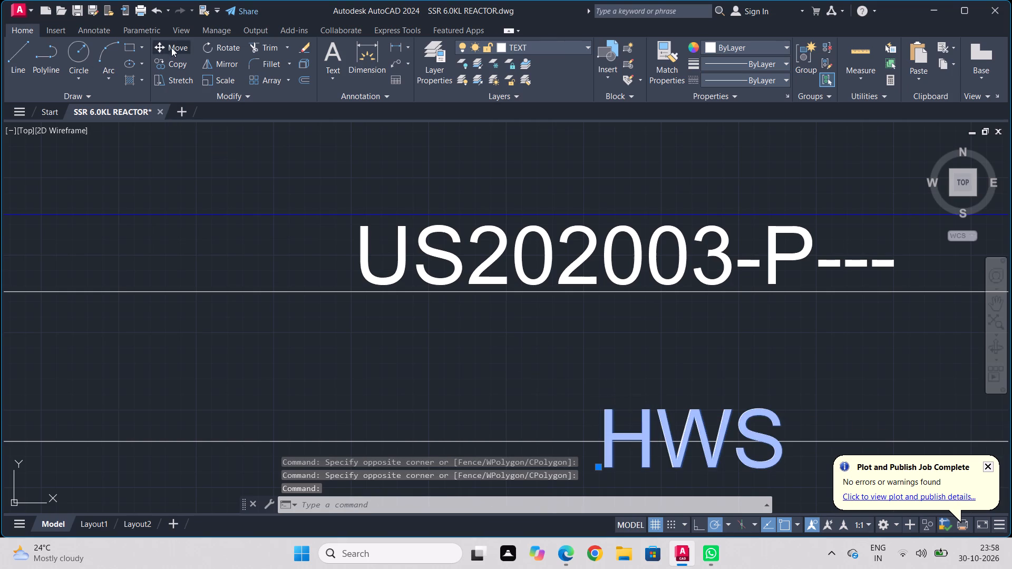
click(624, 431)
click(426, 360)
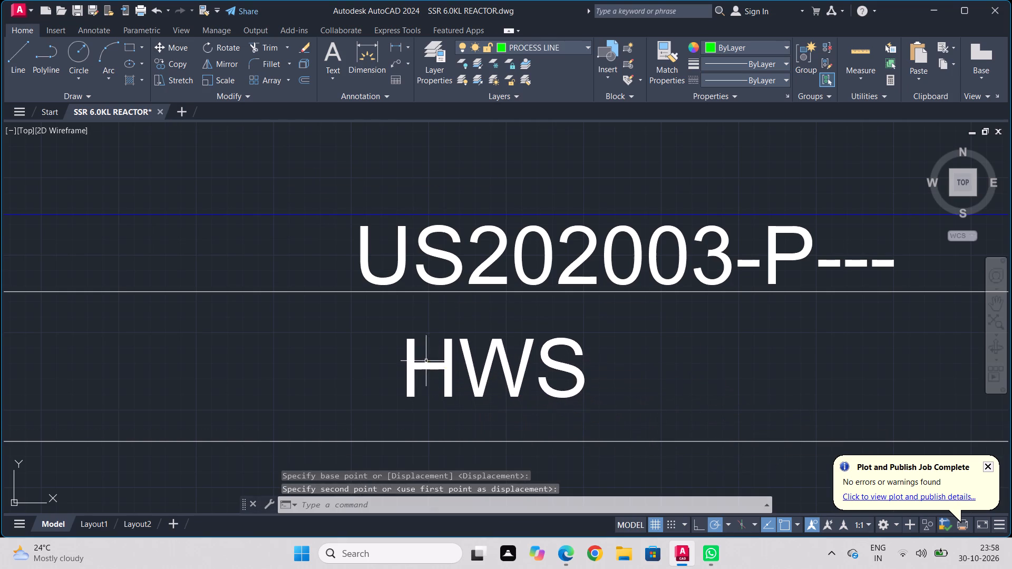
Move the displaced ULD text up into the HWS arrow's frame, just beneath the arrow's lower line and the HWS text.
scroll(566, 418, down, 1)
middle_drag(566, 418, 542, 274)
click(567, 428)
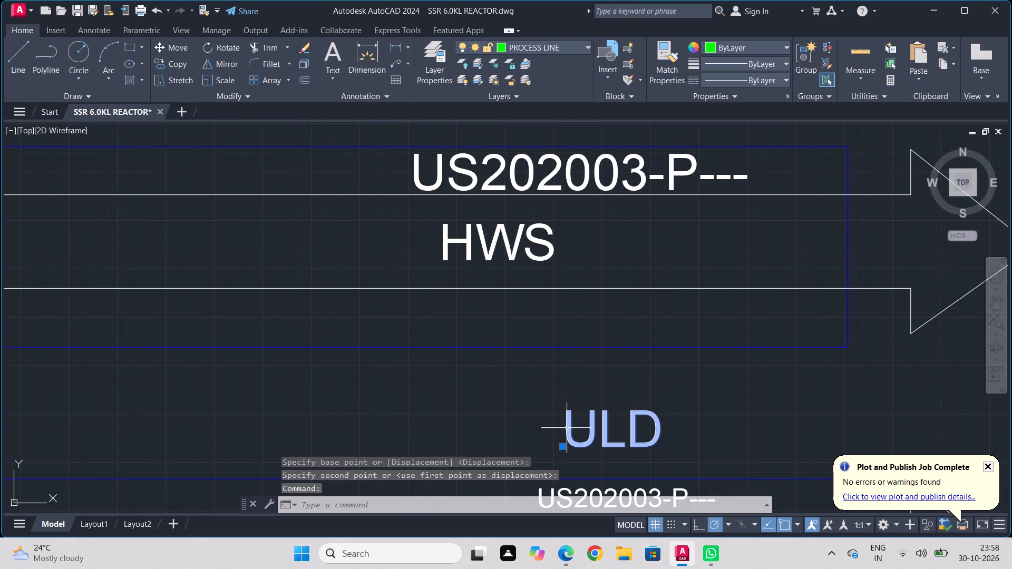
click(168, 33)
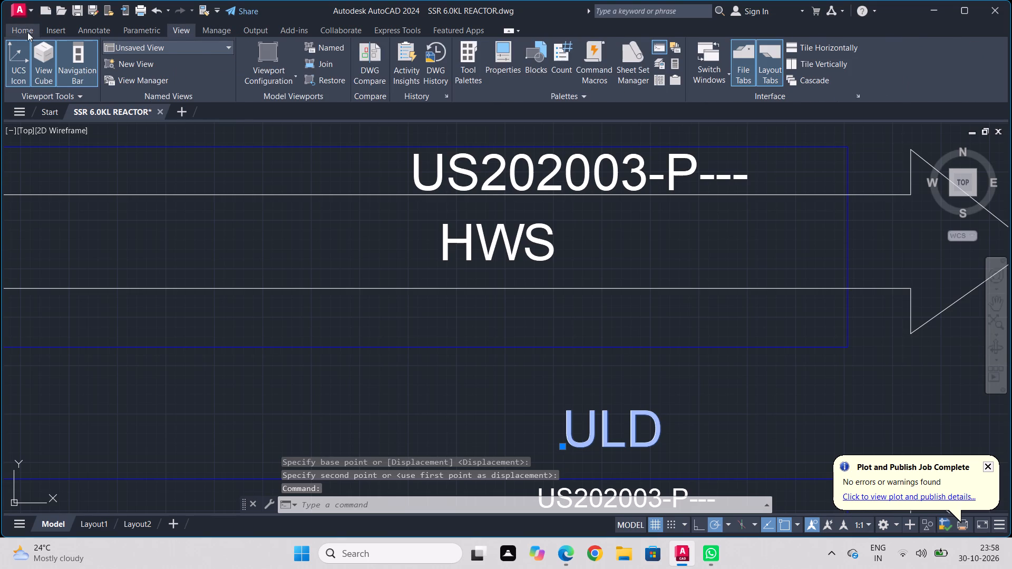
click(12, 34)
click(560, 431)
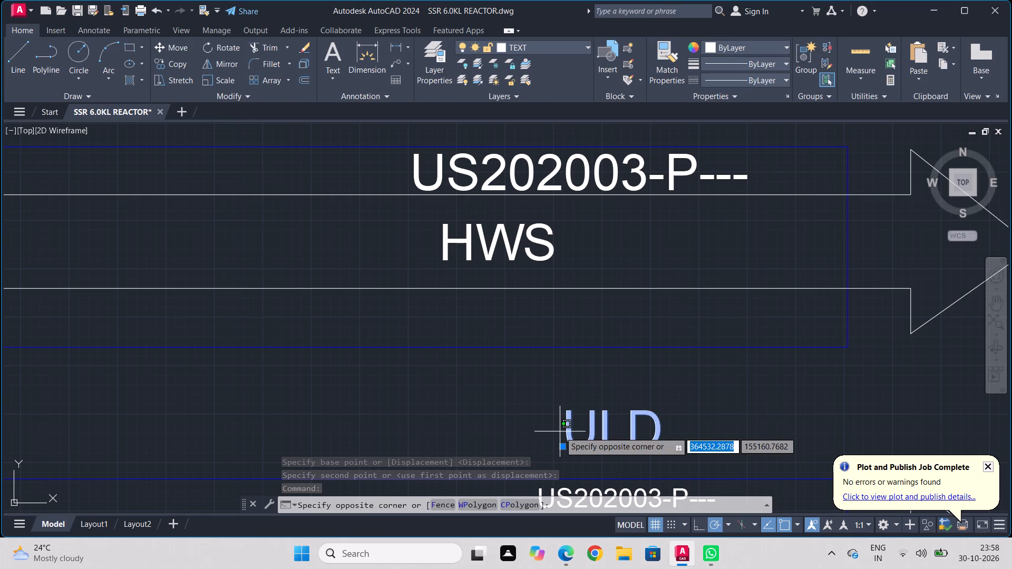
click(577, 433)
click(168, 43)
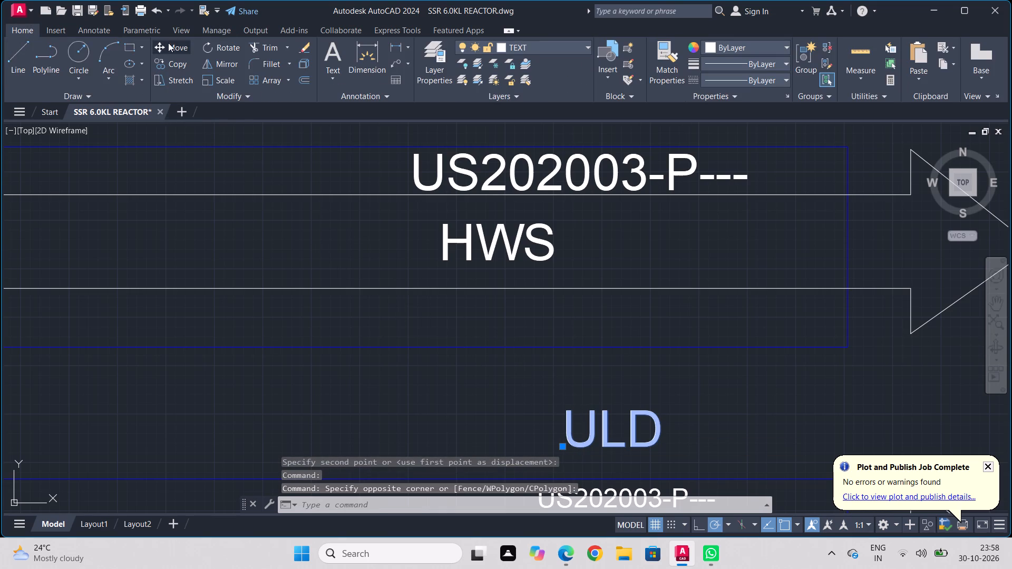
click(579, 440)
click(453, 328)
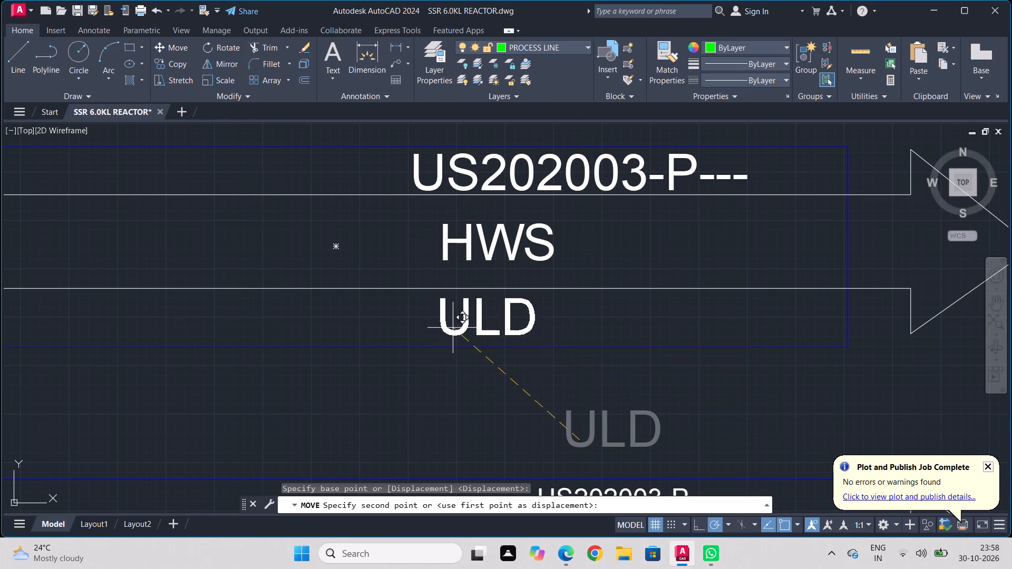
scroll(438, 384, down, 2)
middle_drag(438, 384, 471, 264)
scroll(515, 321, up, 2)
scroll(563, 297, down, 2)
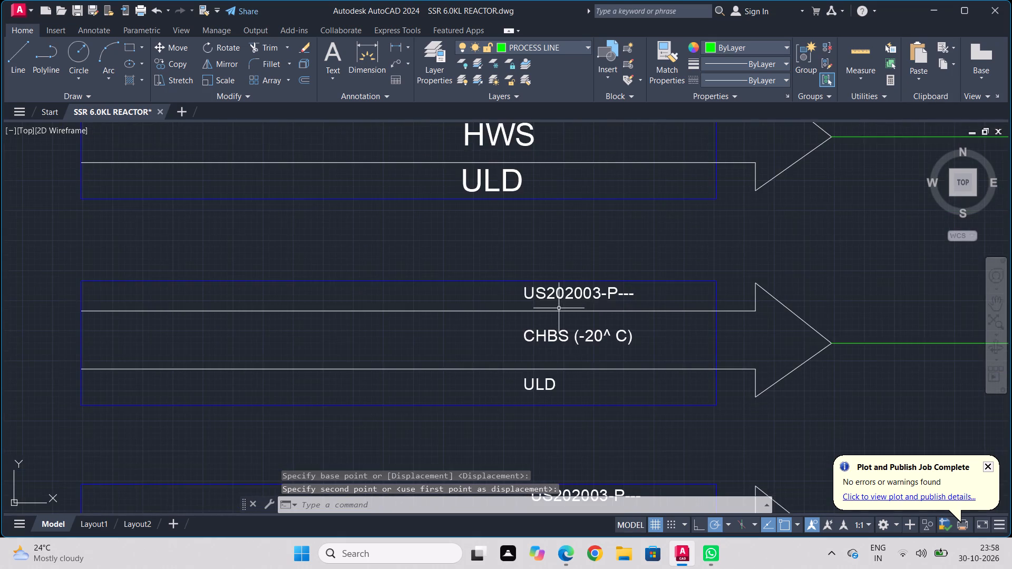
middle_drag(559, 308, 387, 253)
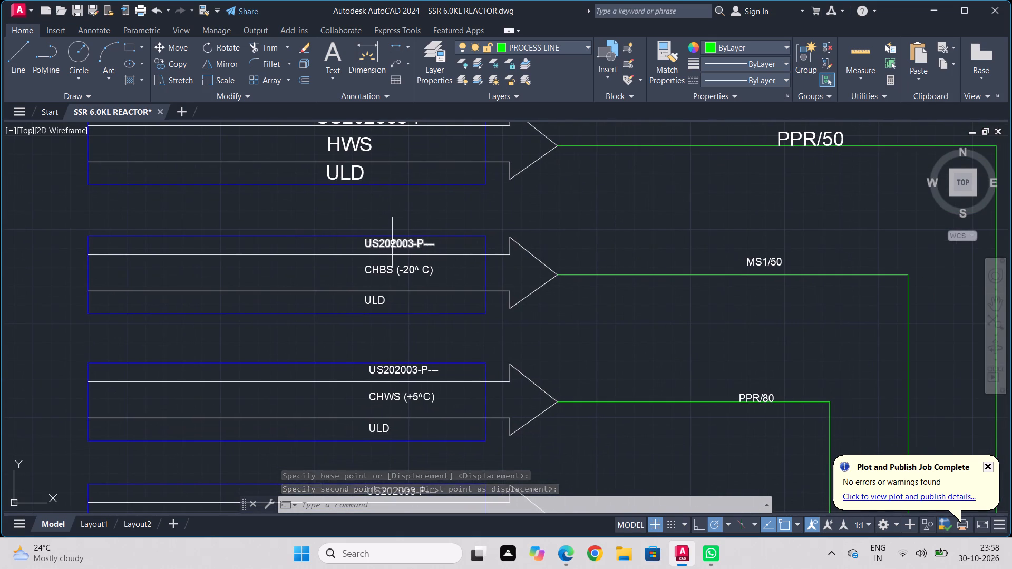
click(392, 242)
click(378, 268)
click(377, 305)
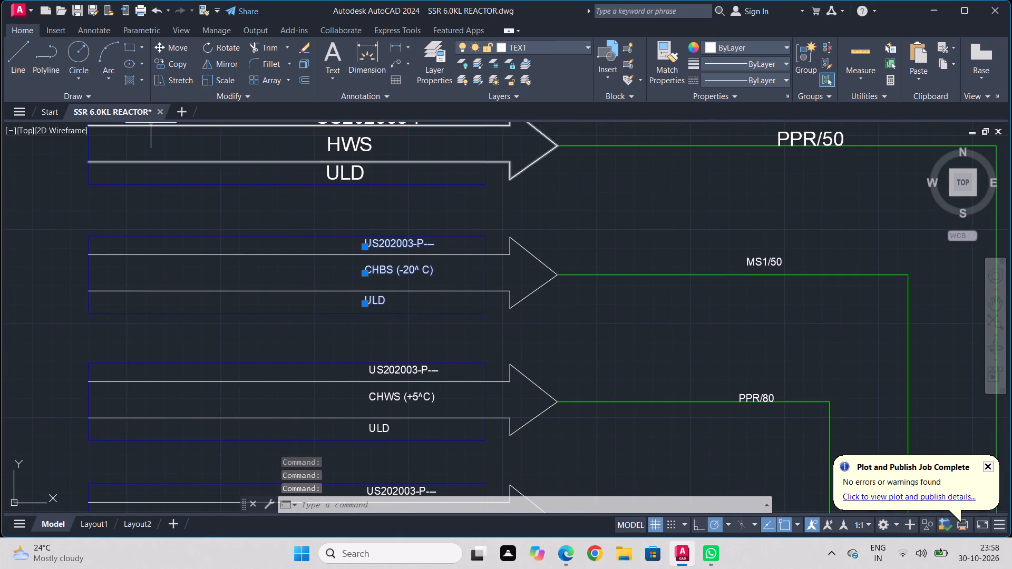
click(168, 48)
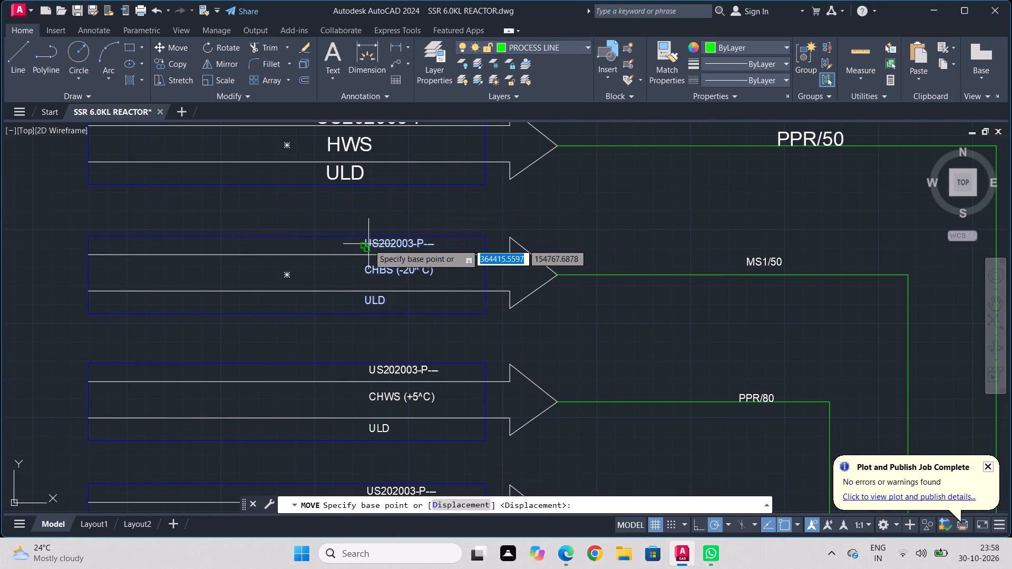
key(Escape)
Scale the CHBS (-20^ C) arrow's US202003-P---, CHBS and ULD texts plus the MS1/50 label by just over 1.8, from the tag's insertion point.
click(369, 244)
click(376, 268)
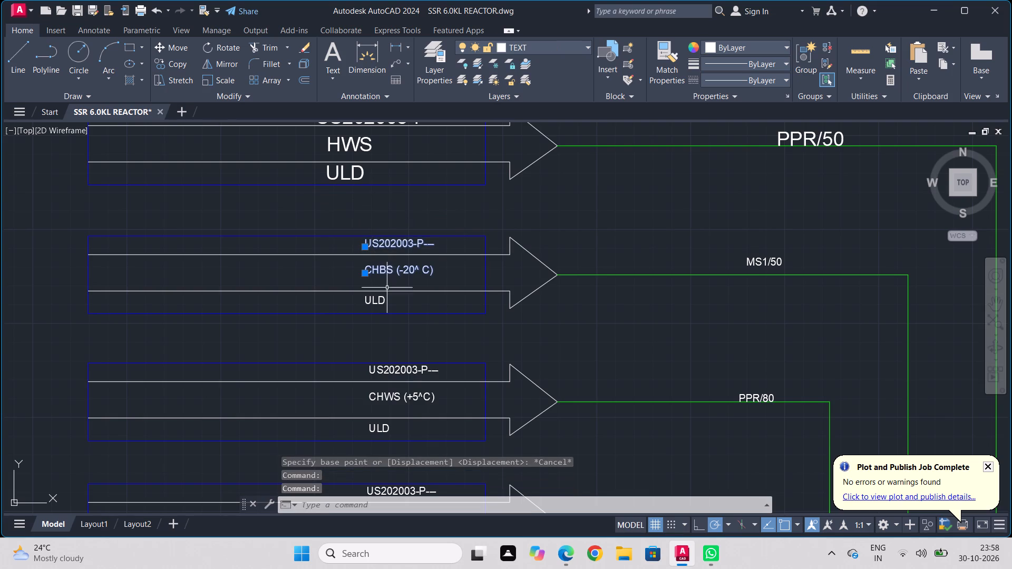
click(381, 304)
middle_drag(528, 330, 308, 295)
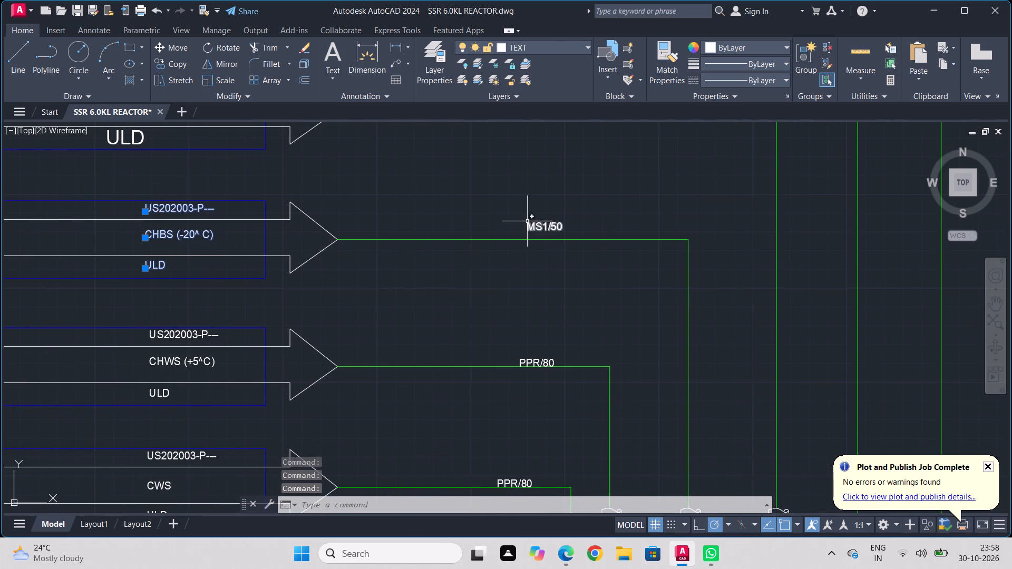
click(529, 221)
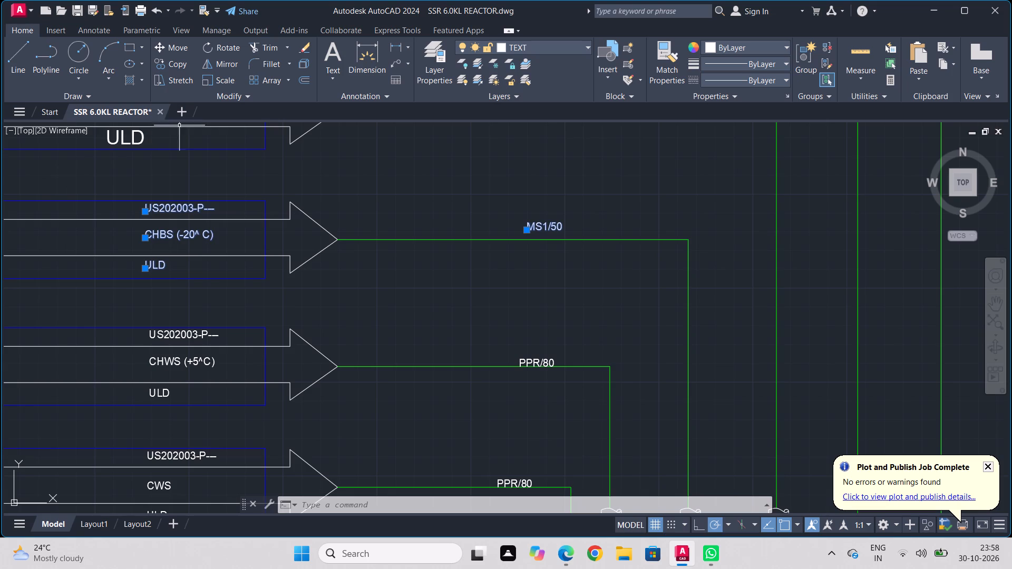
click(220, 82)
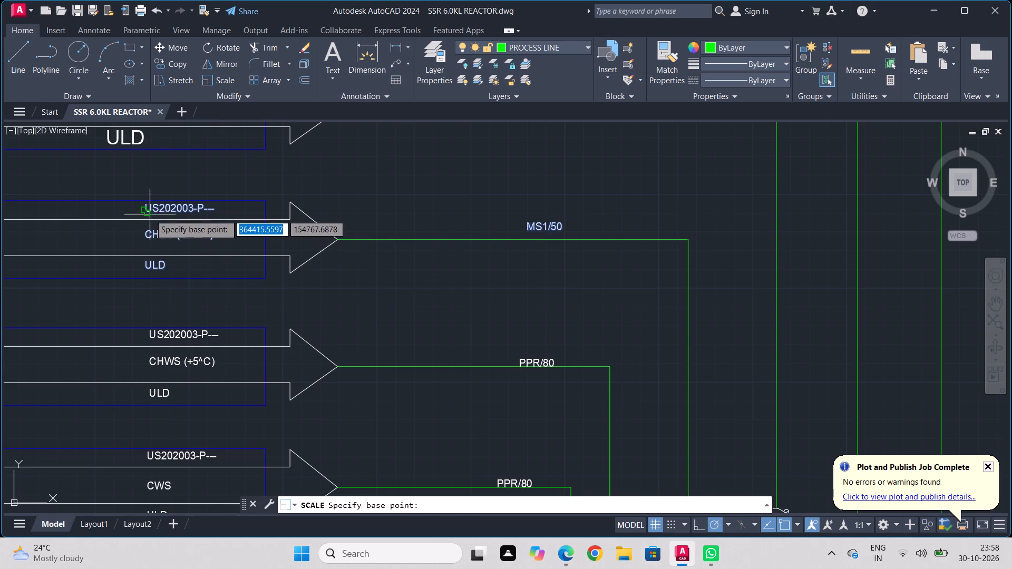
click(150, 212)
scroll(91, 251, down, 1)
middle_drag(91, 251, 299, 263)
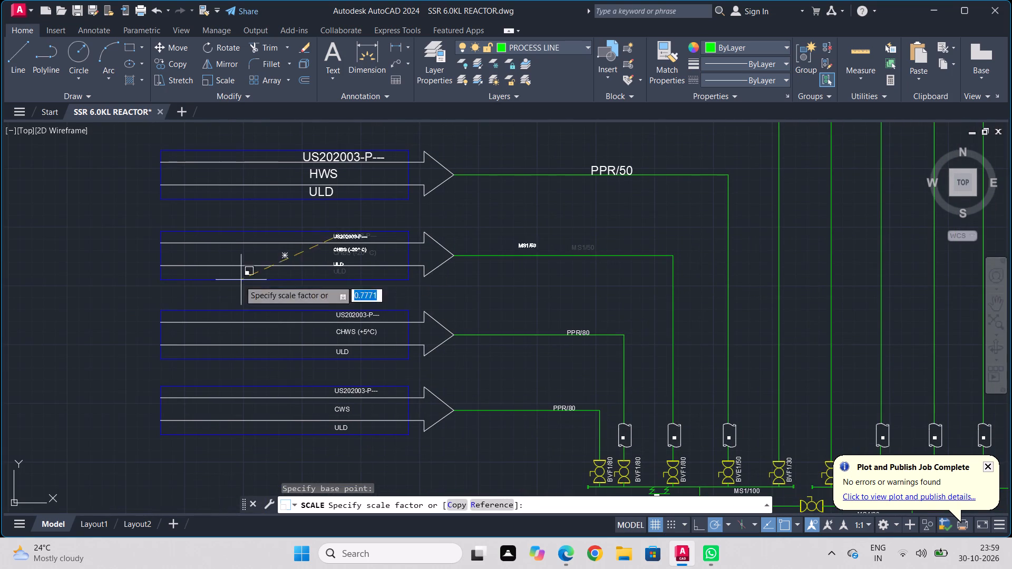
click(101, 306)
Move the displaced MS1/50 label back onto the green pipeline leaving the CHBS (-20^ C) arrow, just above the line.
click(800, 255)
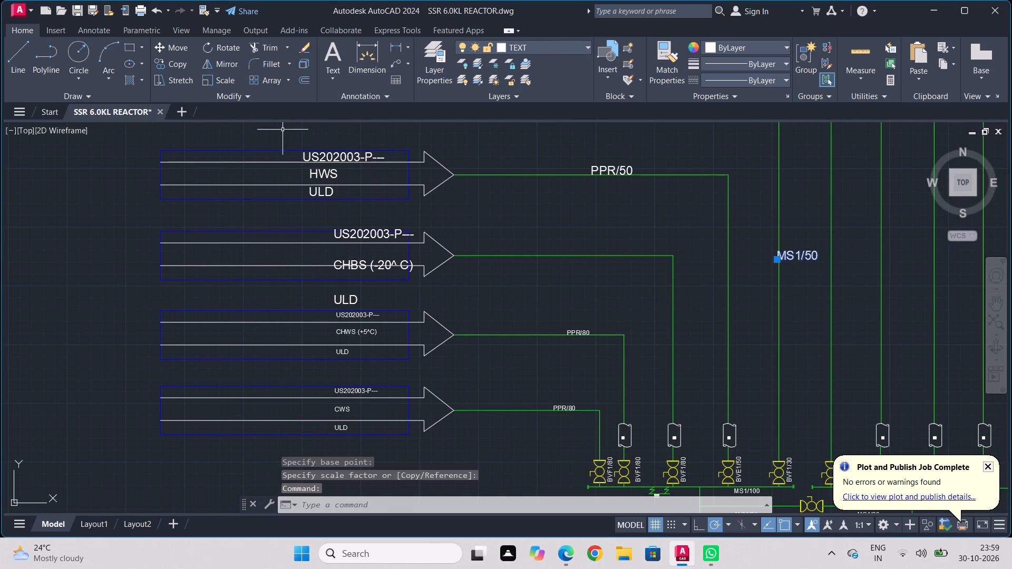
click(170, 46)
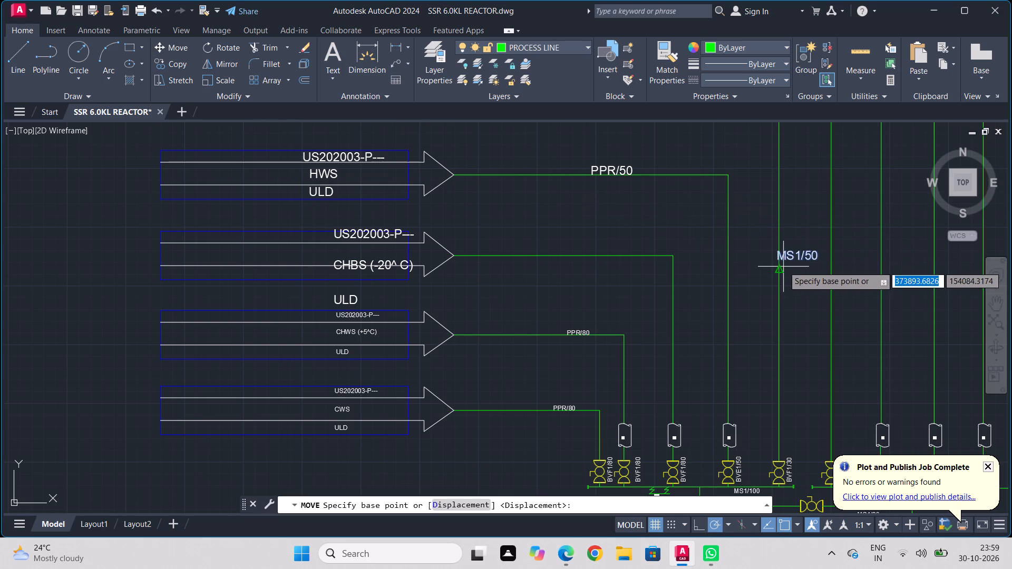
click(775, 259)
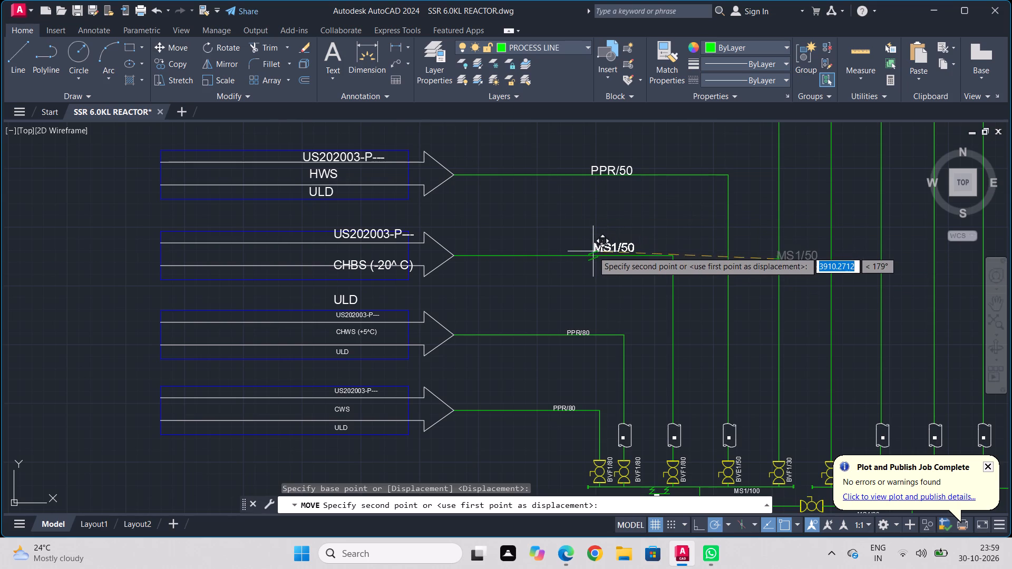
click(593, 251)
Move the CHBS arrow's enlarged US202003-P--- tag away from the arrowhead so it sits at the arrow's upper line, inside the frame.
middle_drag(338, 248, 493, 248)
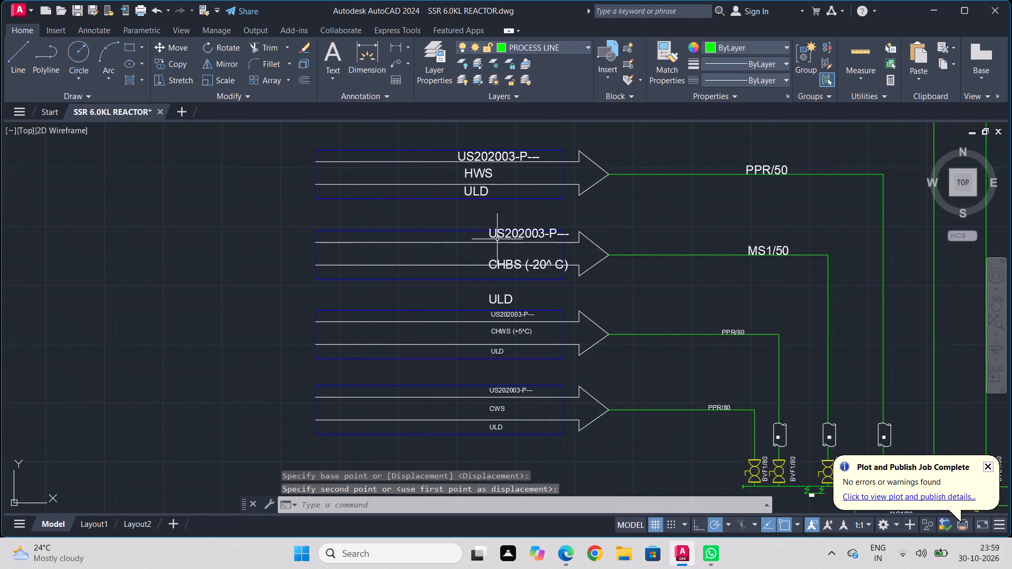
scroll(498, 239, up, 1)
click(497, 228)
click(167, 47)
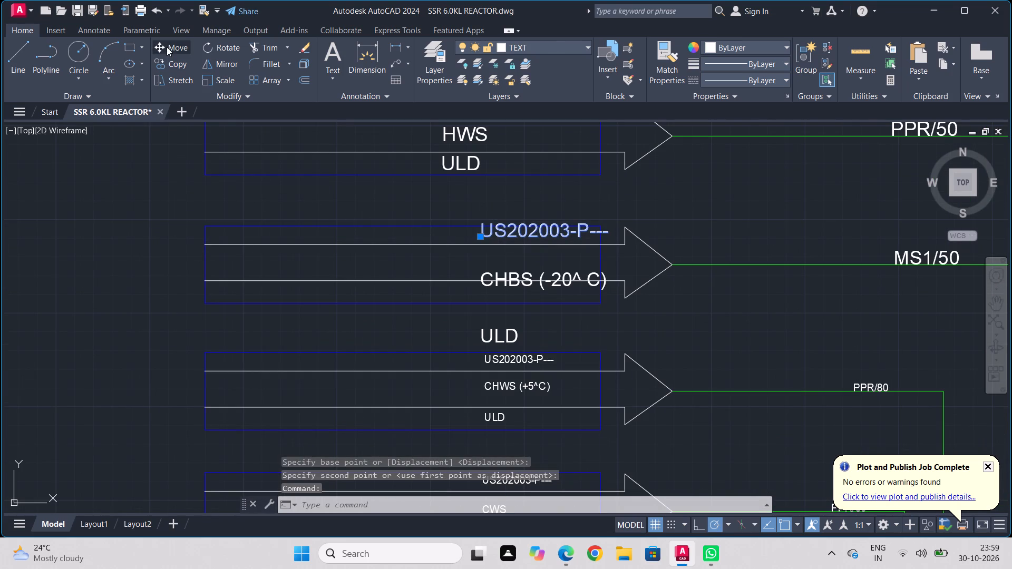
scroll(522, 248, up, 1)
click(454, 229)
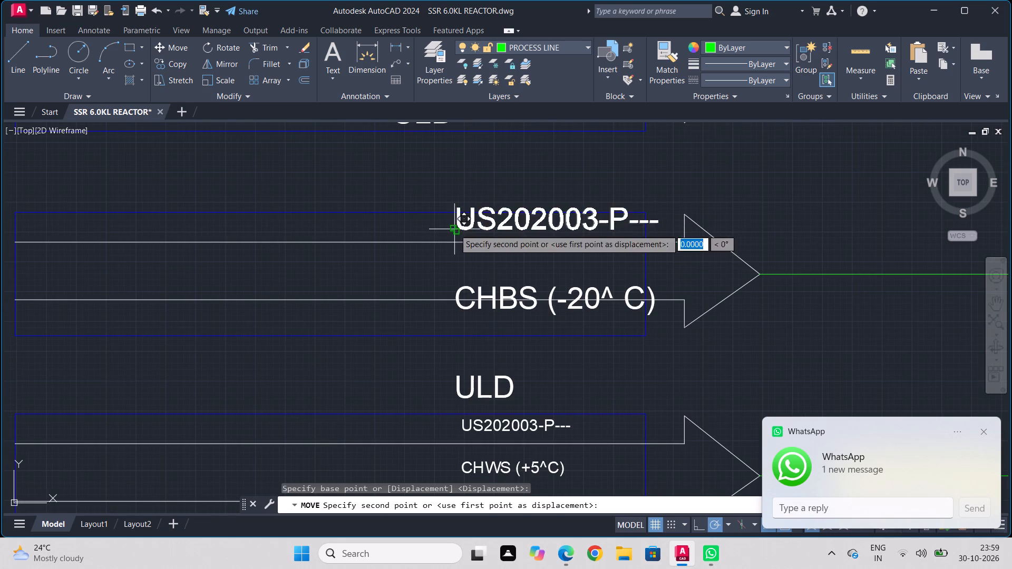
click(392, 238)
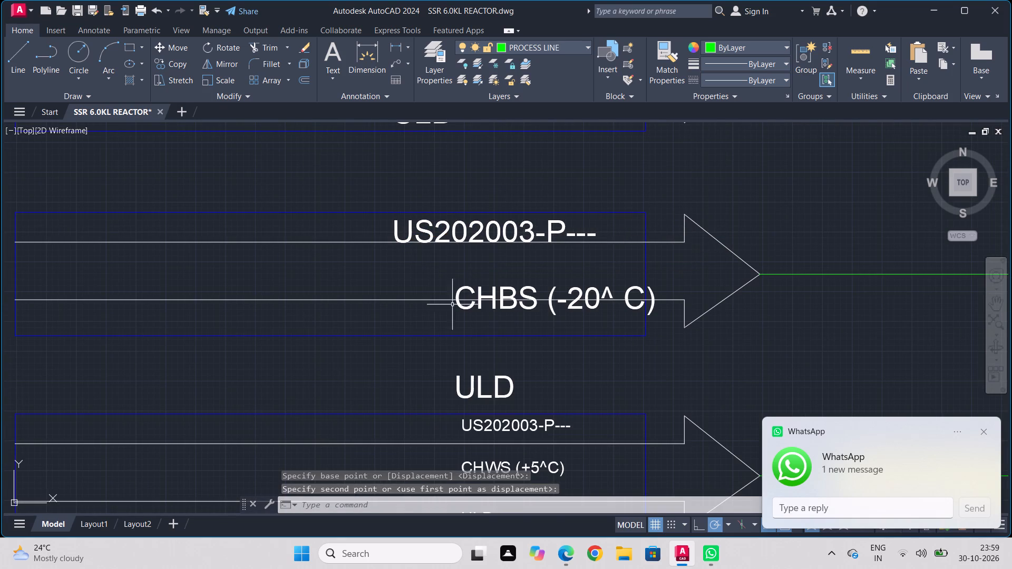
Move the CHBS (-20^ C) text up between the two lines of its arrow, beneath the US202003-P--- tag.
click(465, 290)
click(170, 46)
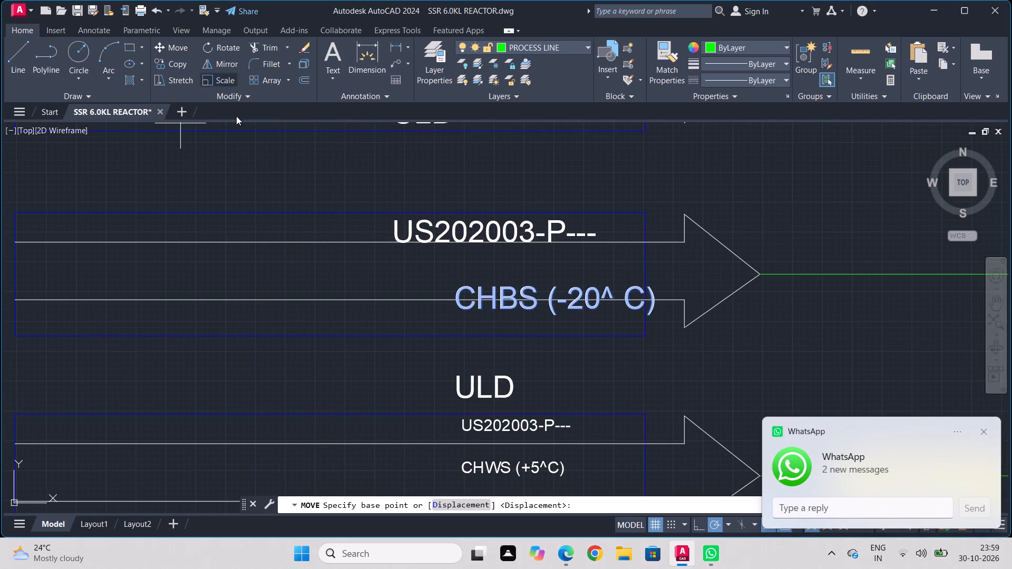
click(465, 307)
click(403, 283)
Move the displaced ULD text up into the CHBS arrow's frame, just beneath the arrow's lower line.
click(495, 384)
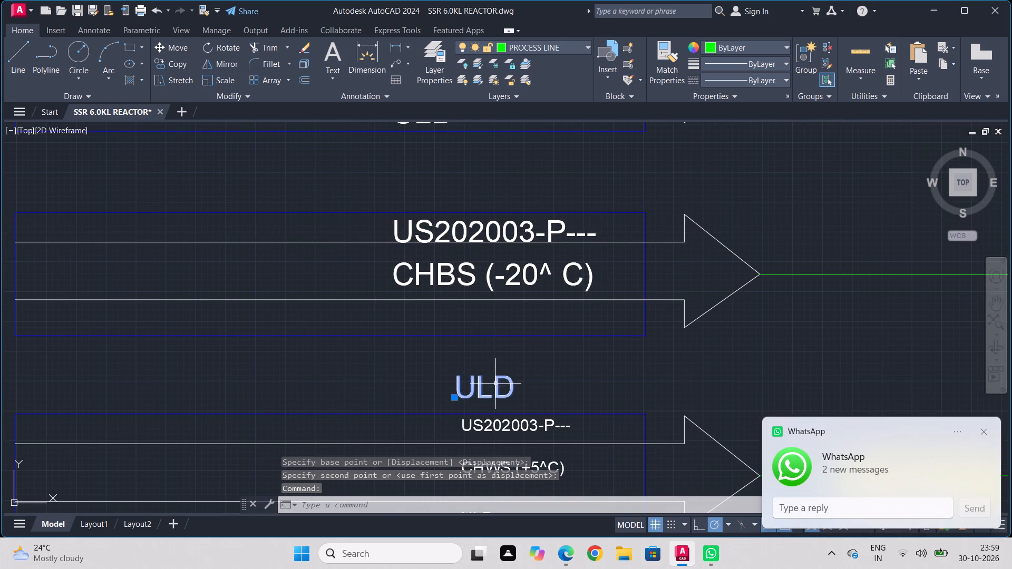
click(183, 47)
click(458, 387)
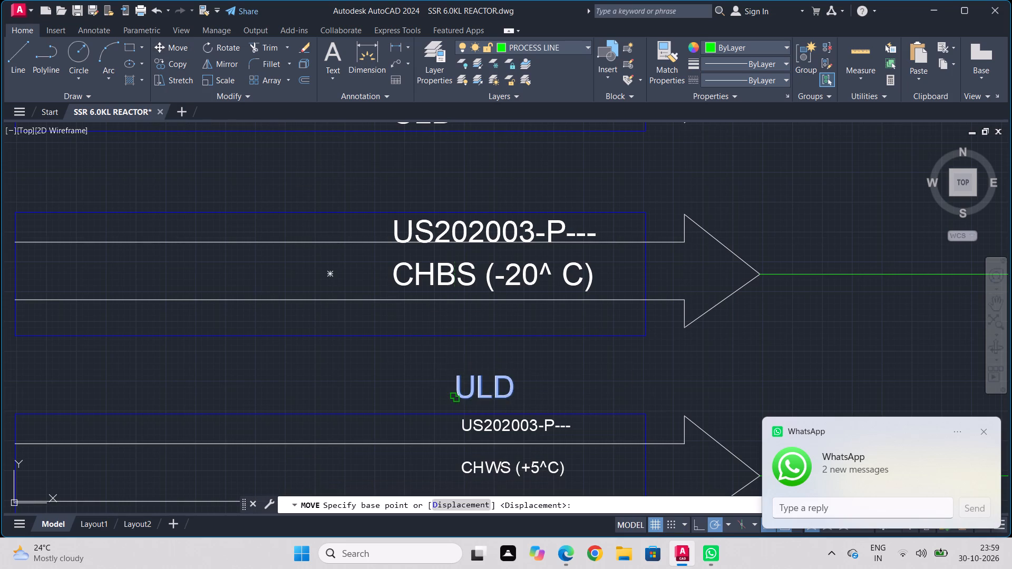
click(407, 328)
Scale up the CHWS (+5^C) arrow's US202003-P---, CHWS and ULD texts together from the tag's insertion point.
middle_drag(478, 403, 494, 254)
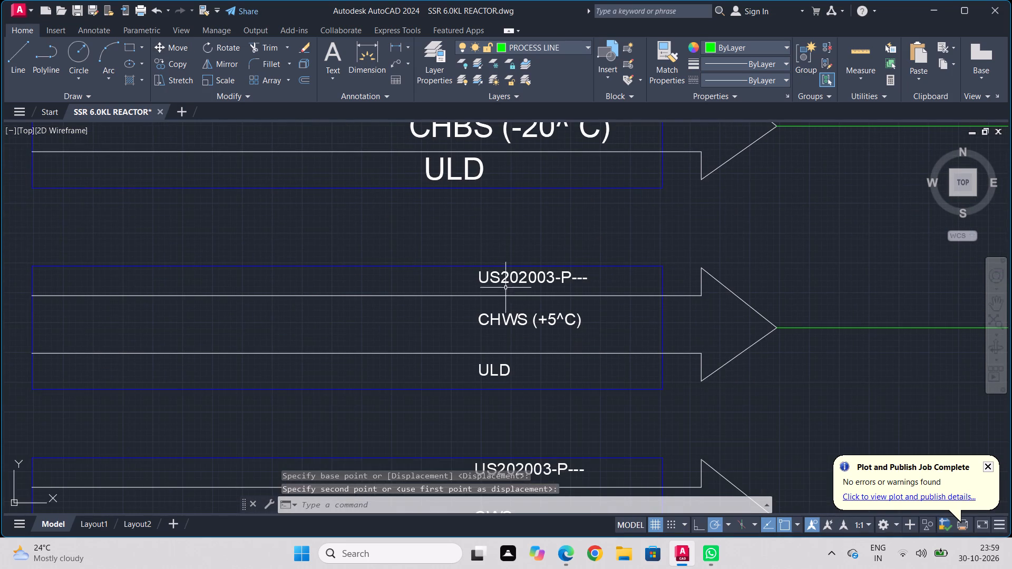
click(504, 276)
drag(503, 319, 502, 324)
click(494, 367)
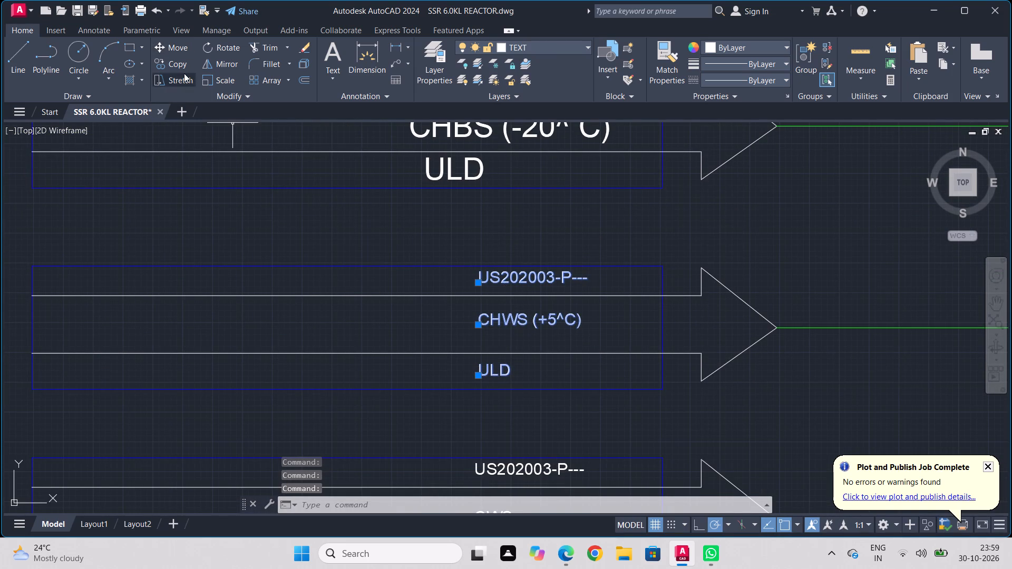
click(220, 75)
click(484, 281)
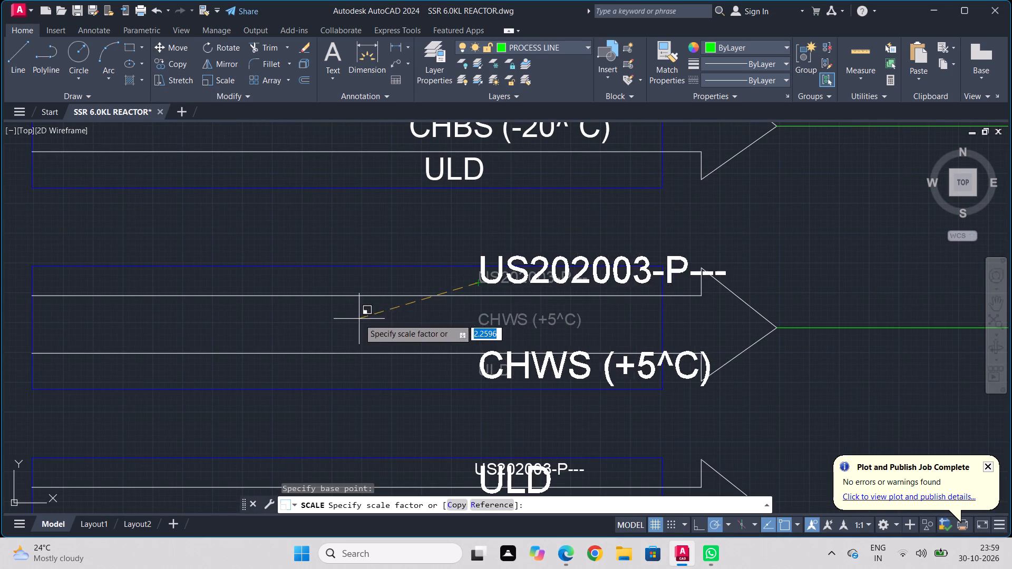
click(399, 307)
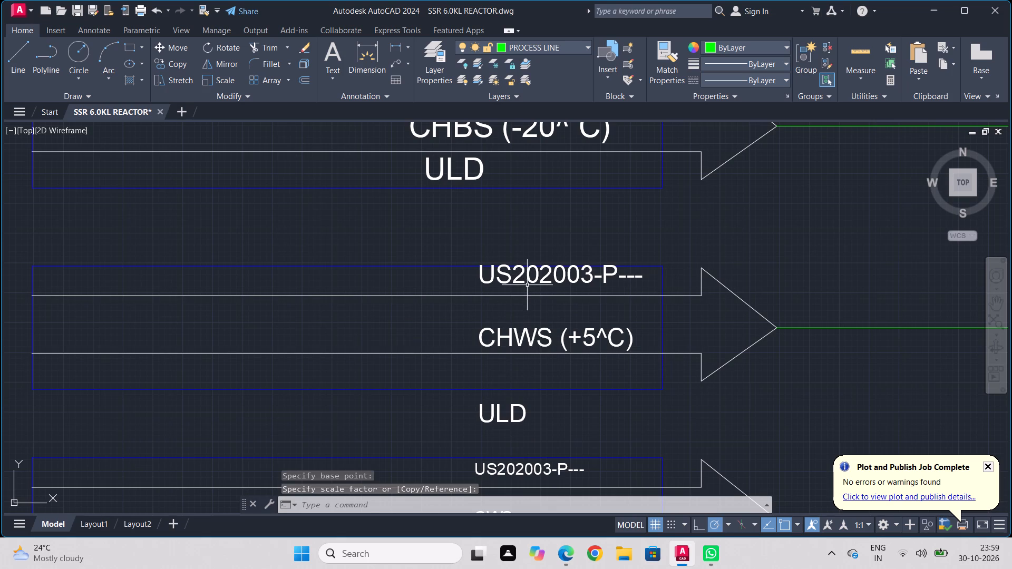
Move the CHWS arrow's enlarged US202003-P--- tag back from the arrowhead and down onto the arrow's upper line.
click(527, 285)
click(500, 276)
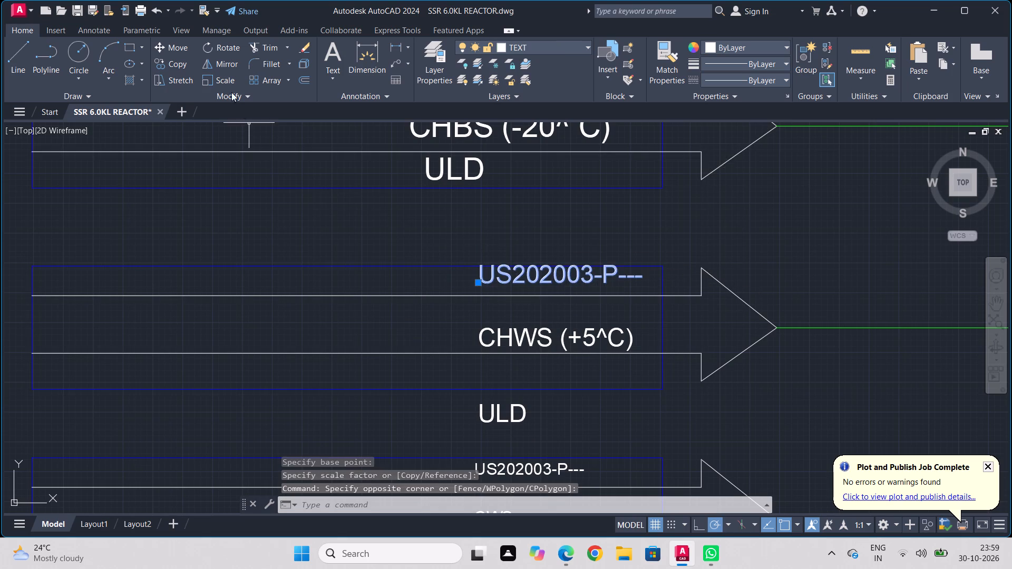
click(177, 50)
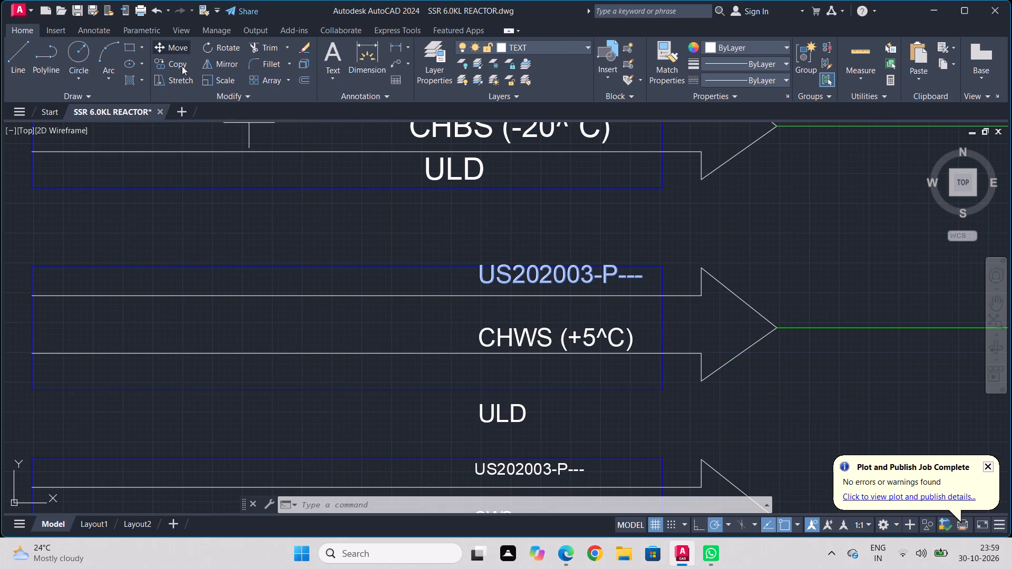
click(478, 282)
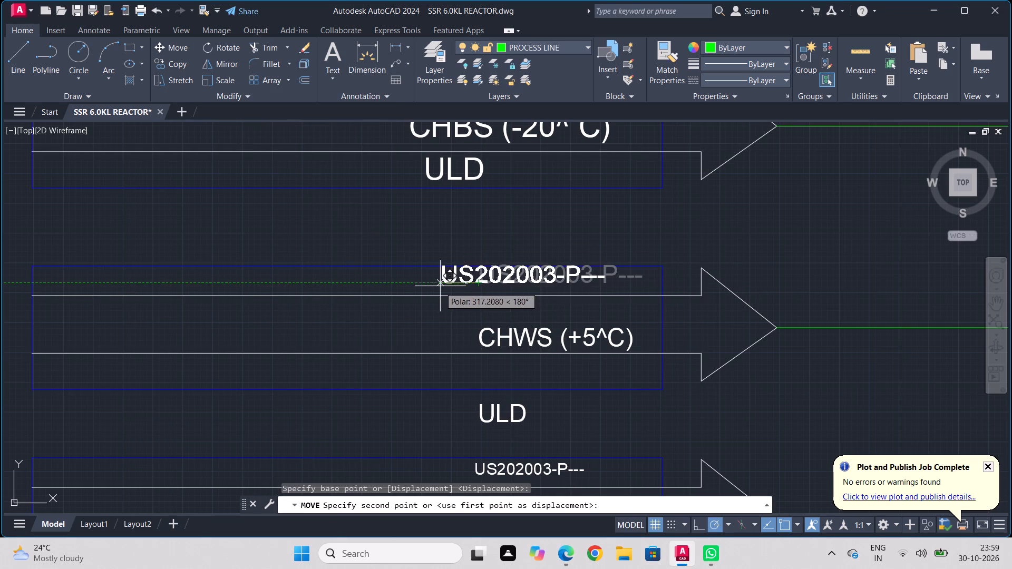
click(434, 291)
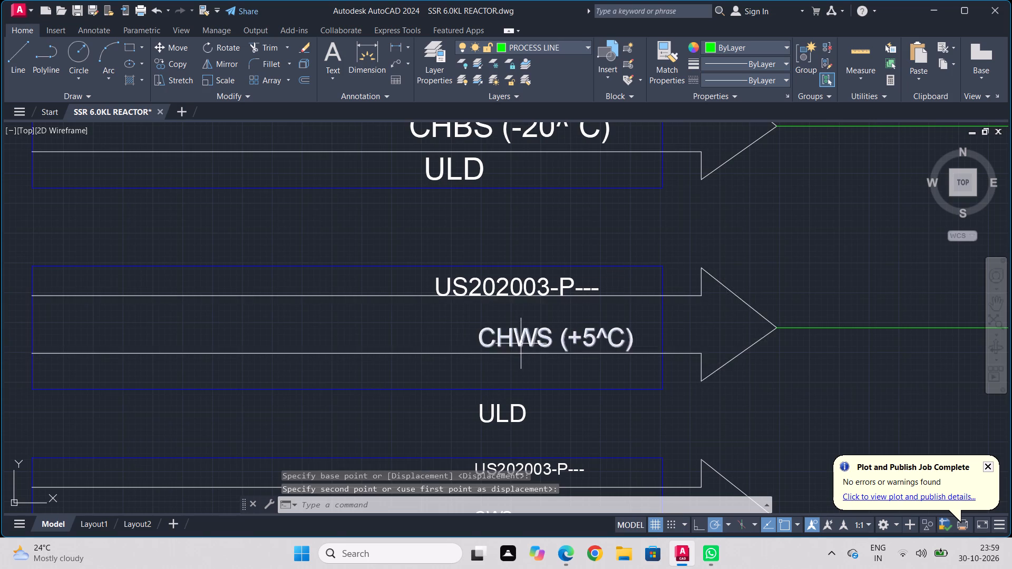
Move the CHWS (+5^C) text so it sits centred between its arrow's two lines, beneath the US202003-P--- tag.
click(520, 342)
click(182, 46)
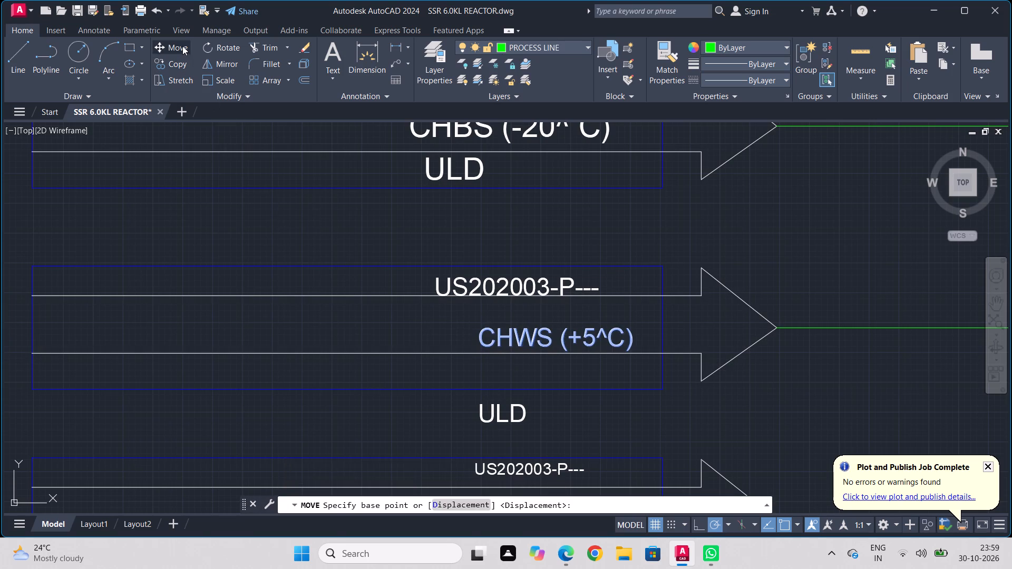
click(489, 344)
click(434, 335)
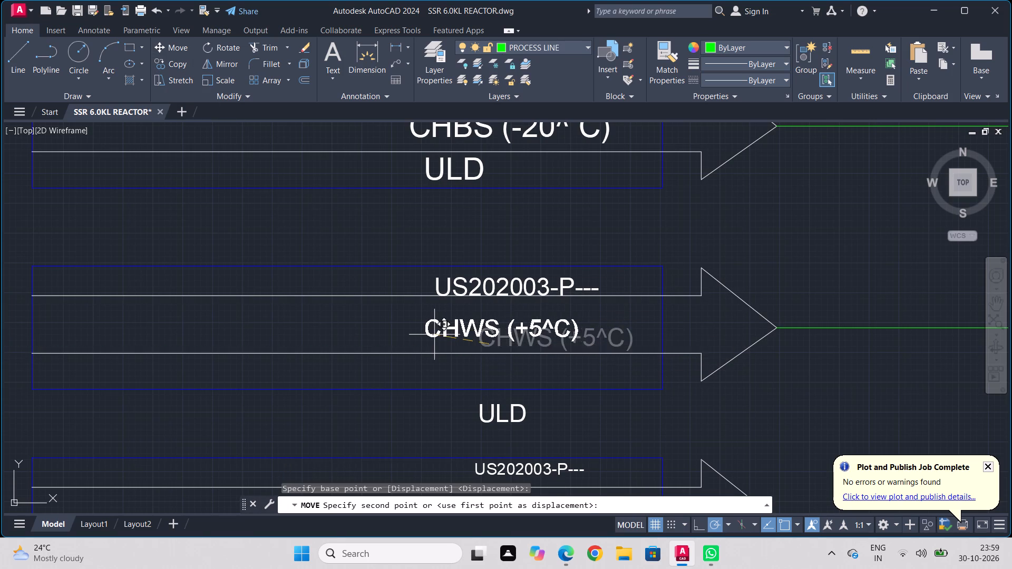
Move the displaced ULD text up into the CHWS arrow's frame, just beneath the arrow's lower line.
click(510, 414)
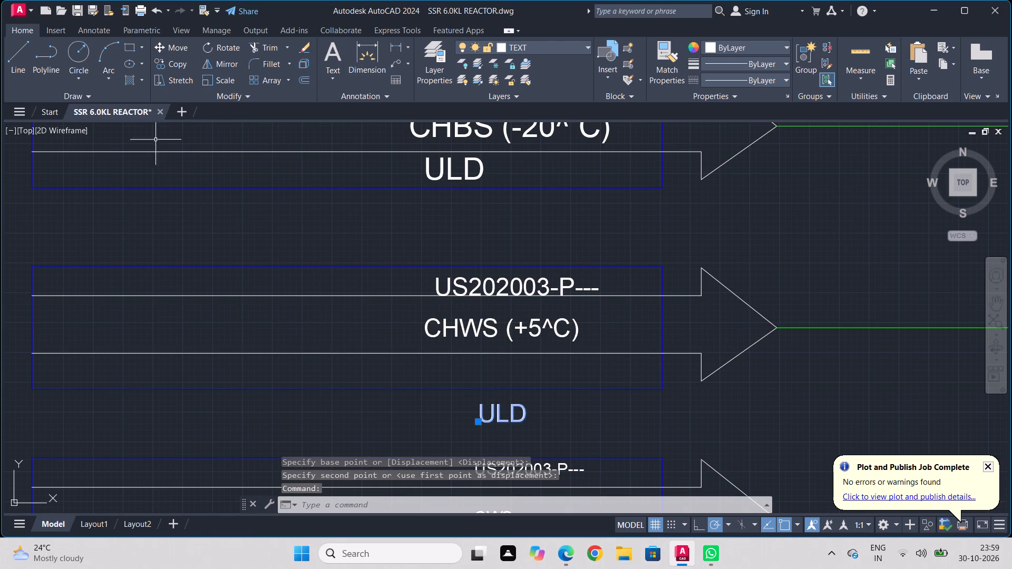
drag(178, 44, 187, 61)
click(506, 420)
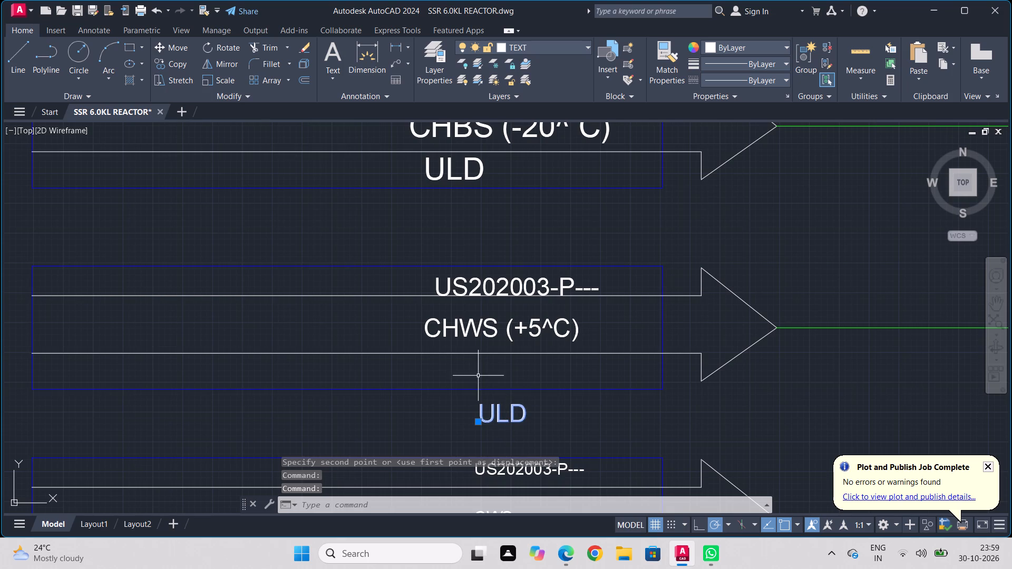
click(174, 42)
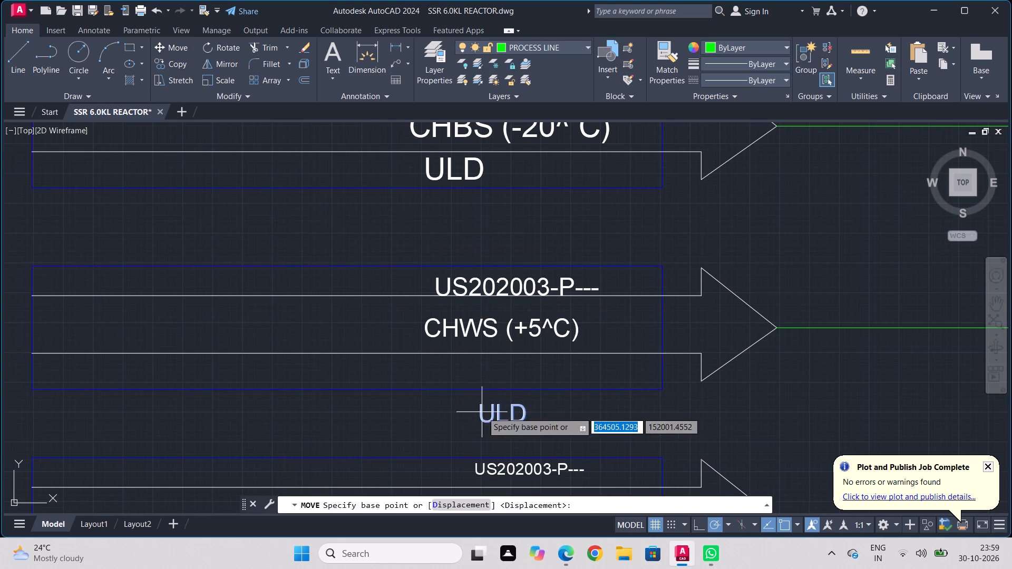
click(482, 412)
click(449, 379)
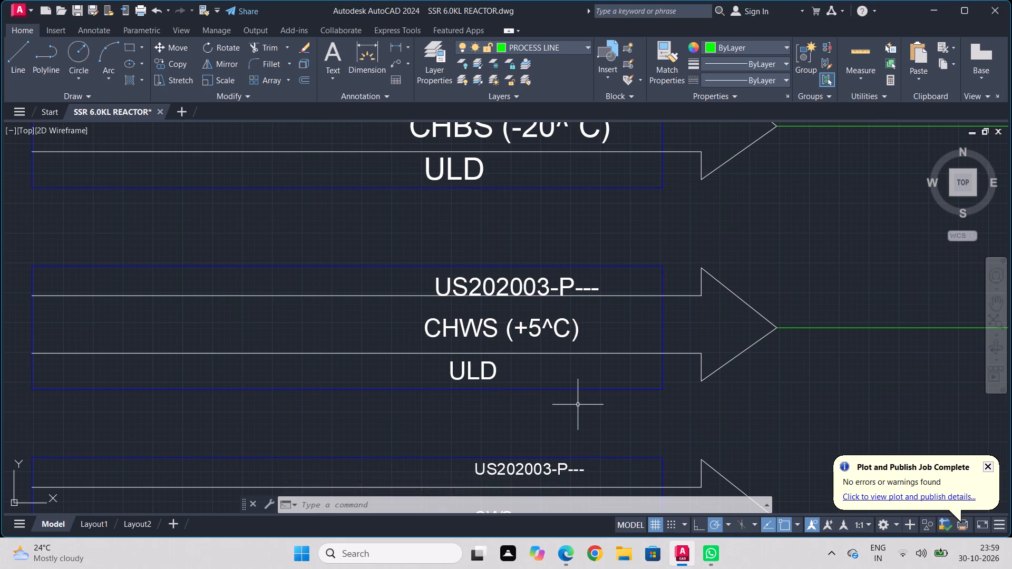
Scale the PPR/80 label on the CHWS (+5^C) pipeline by about 1.95.
scroll(704, 353, down, 1)
middle_drag(804, 348, 557, 312)
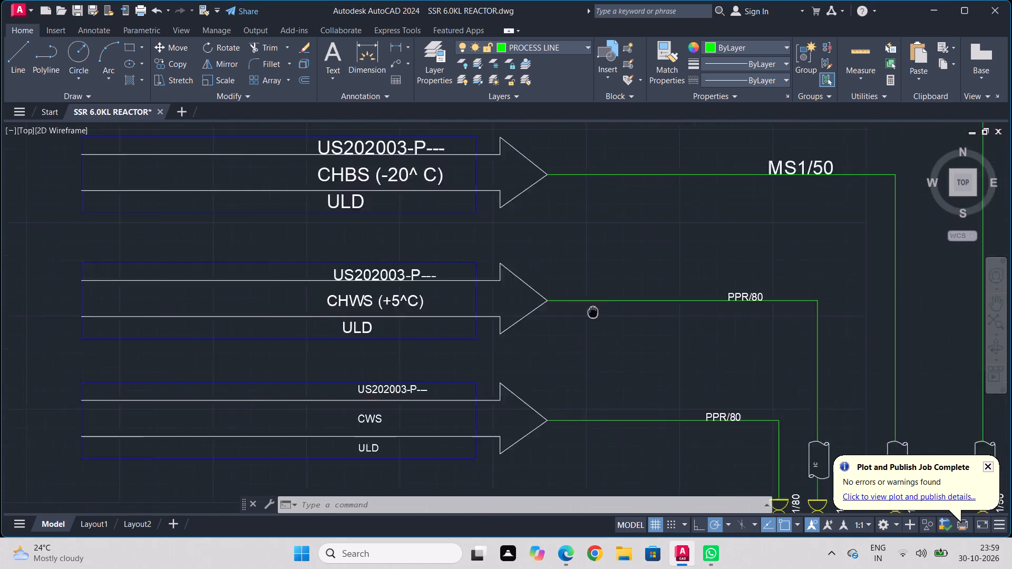
middle_drag(557, 312, 487, 319)
scroll(488, 319, down, 1)
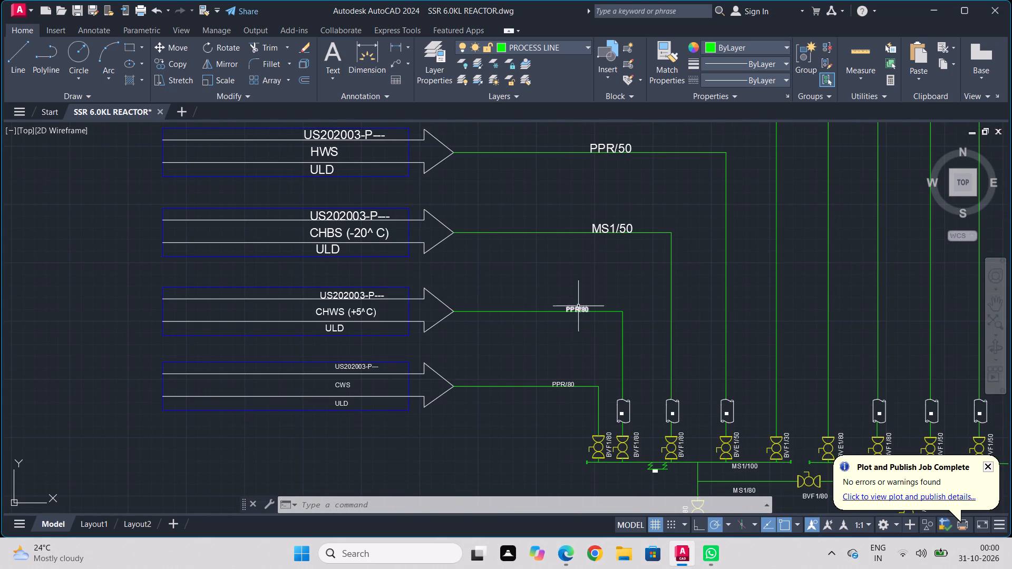
click(578, 308)
click(217, 79)
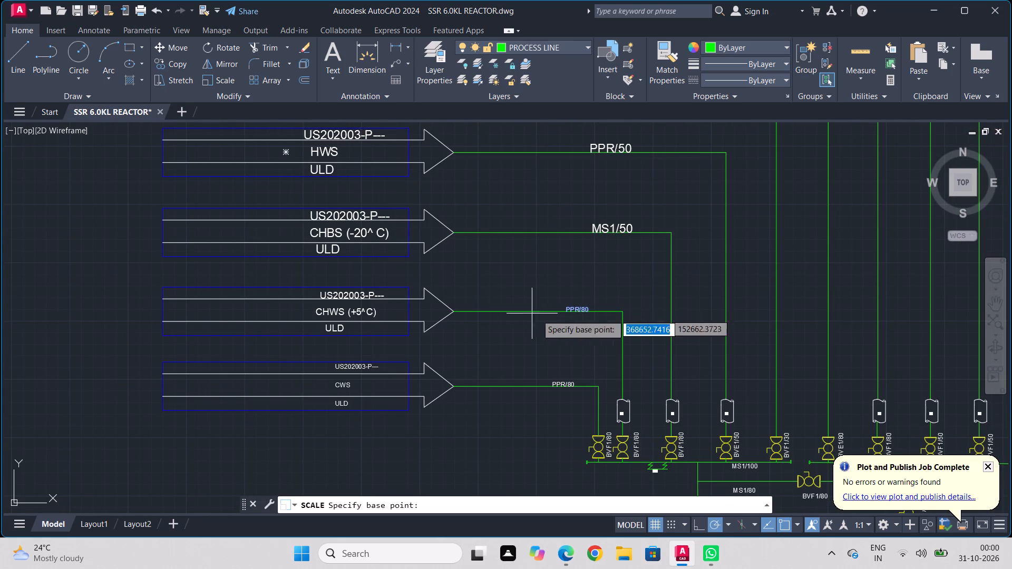
scroll(544, 317, up, 1)
click(586, 306)
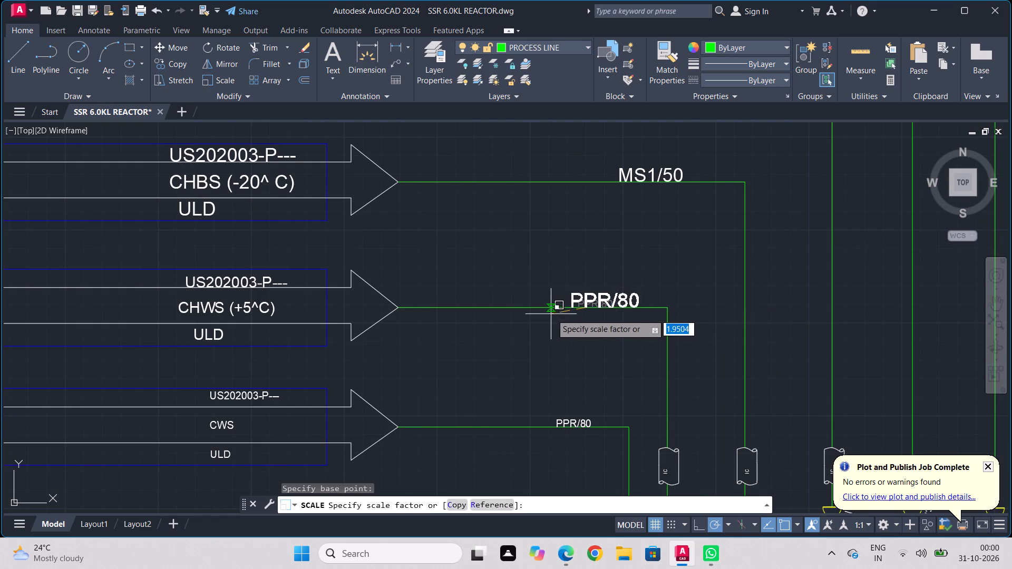
click(551, 314)
Scale up the CWS arrow's US202003-P---, CWS and ULD texts together from a base point near the tag's start.
middle_drag(480, 366, 643, 315)
click(412, 344)
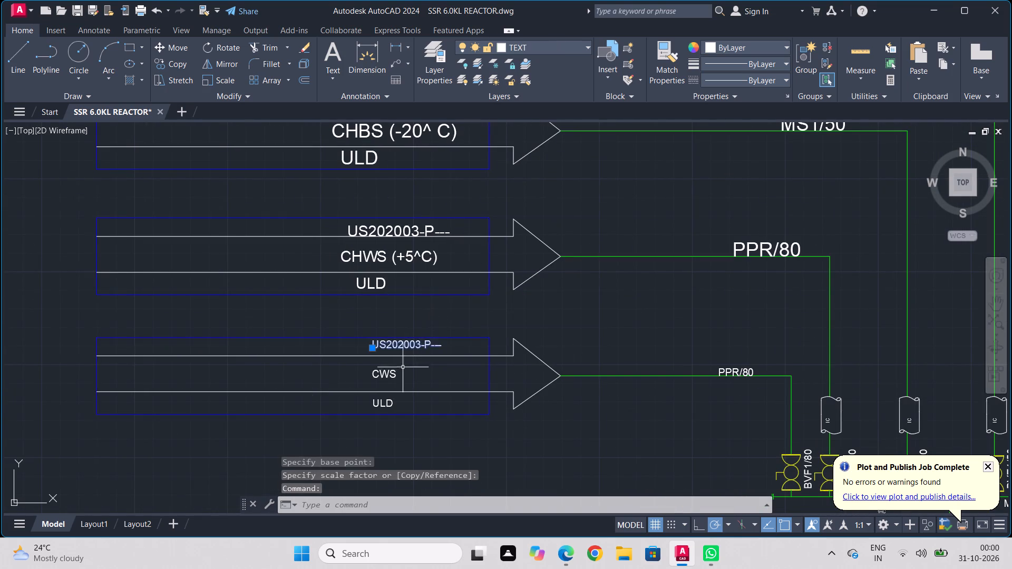
click(394, 375)
click(378, 400)
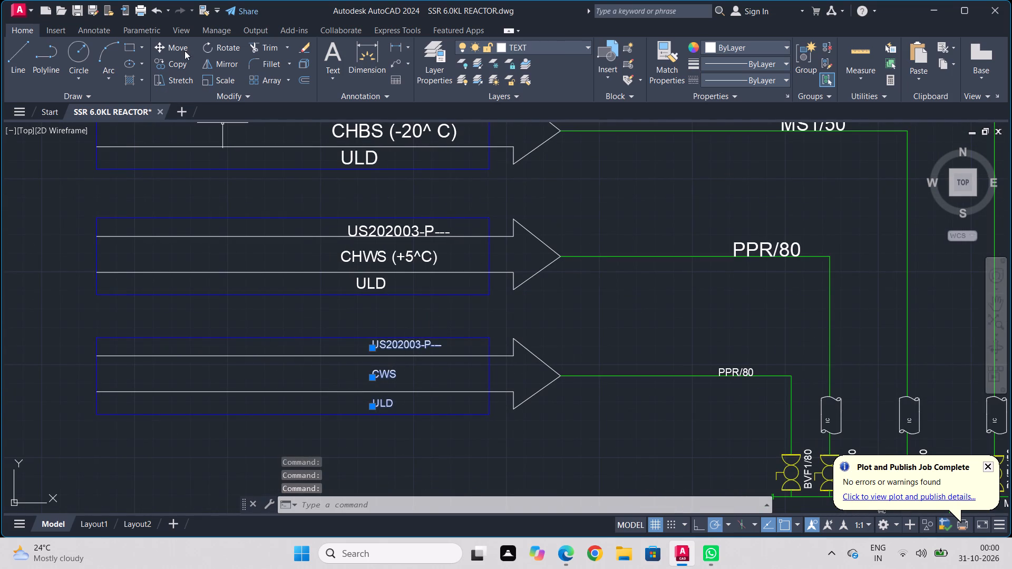
click(215, 76)
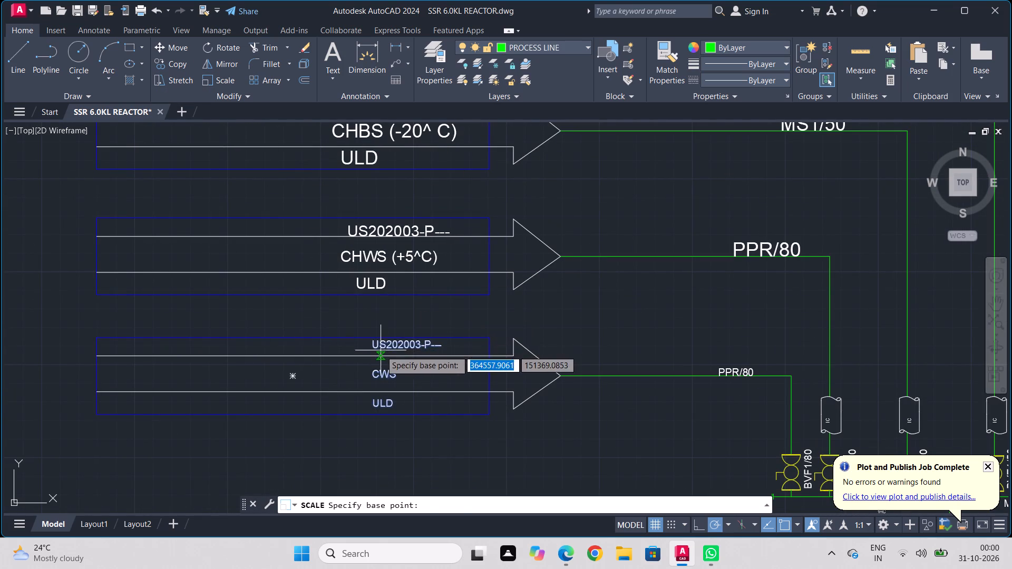
click(381, 350)
click(333, 366)
Move the CWS arrow's enlarged US202003-P--- tag back from the arrowhead so it sits just above the arrow's upper line.
click(390, 340)
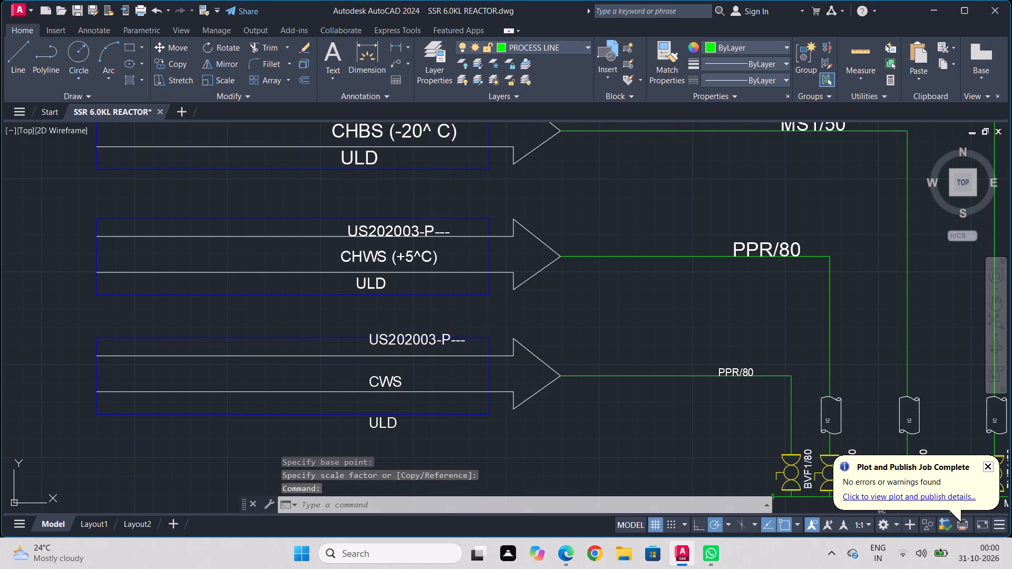
click(171, 51)
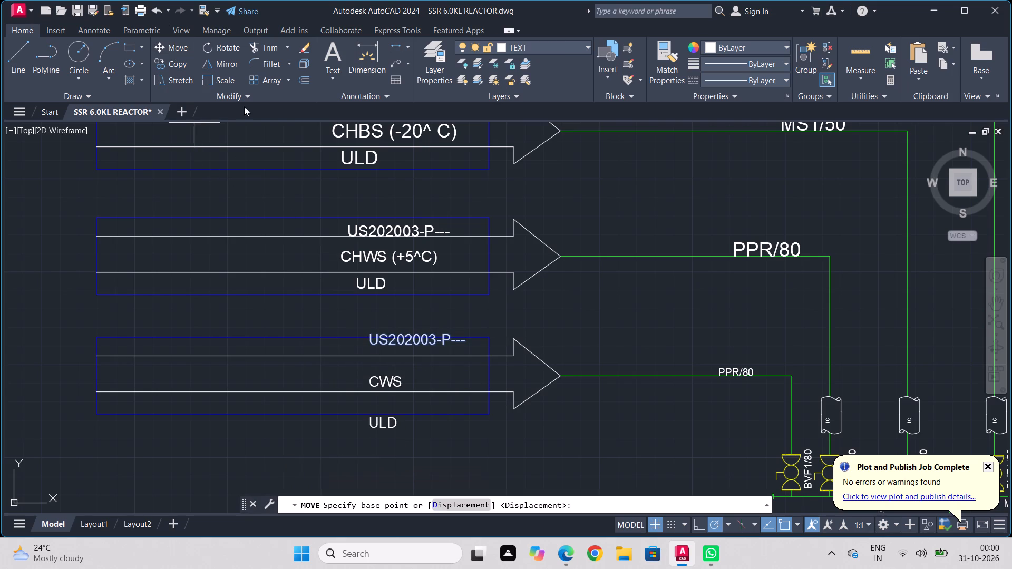
scroll(374, 321, up, 2)
drag(356, 369, 357, 380)
click(334, 386)
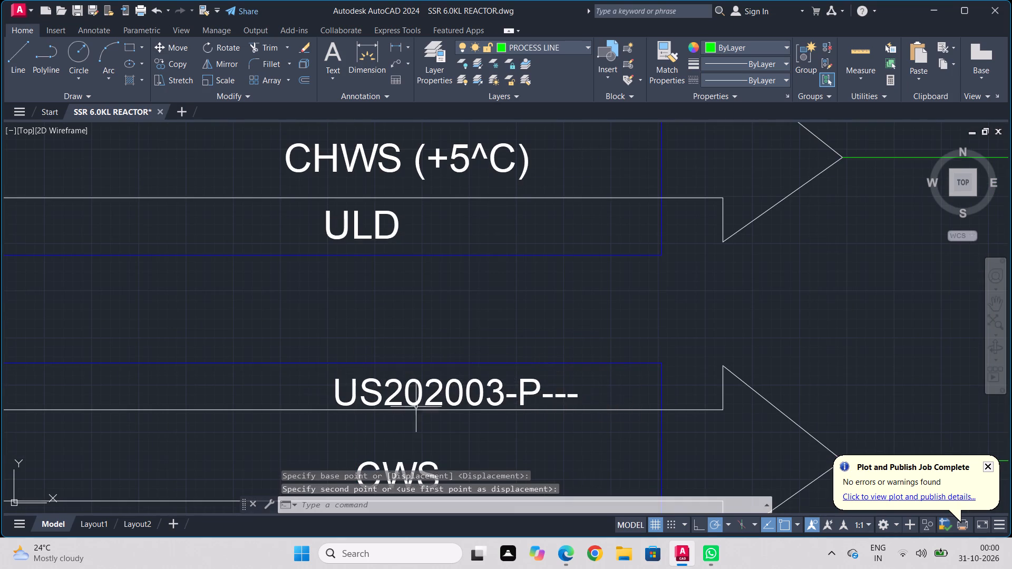
Move the CWS arrow's ULD text straight up about 254 units into the frame, just beneath the arrow's lower line.
middle_drag(470, 434, 473, 294)
click(392, 444)
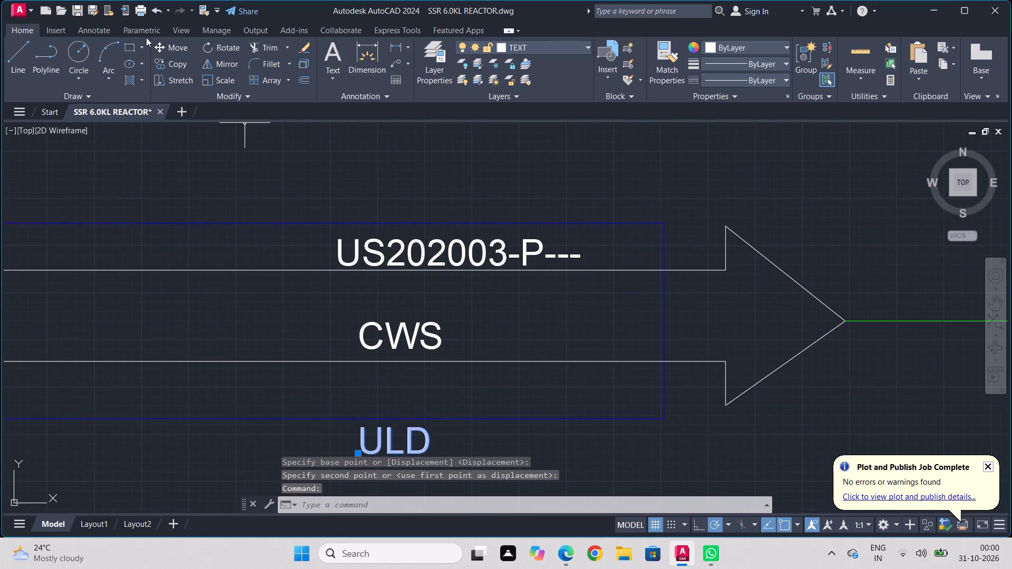
click(167, 47)
click(375, 451)
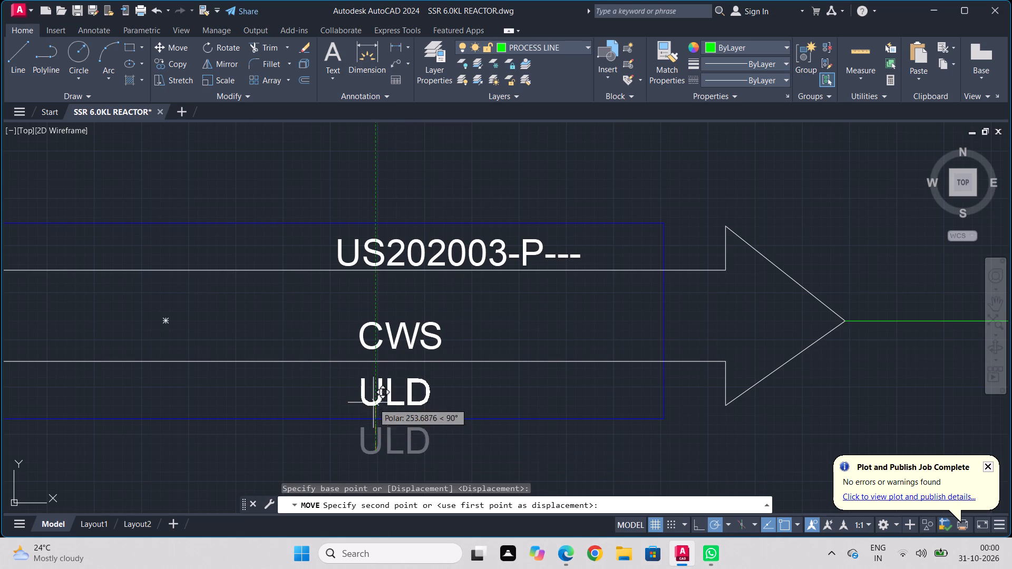
click(373, 402)
Scale up the PPR/80 label on the CWS pipeline from a base point at the label's start.
scroll(724, 381, down, 2)
middle_drag(743, 360, 496, 308)
click(686, 297)
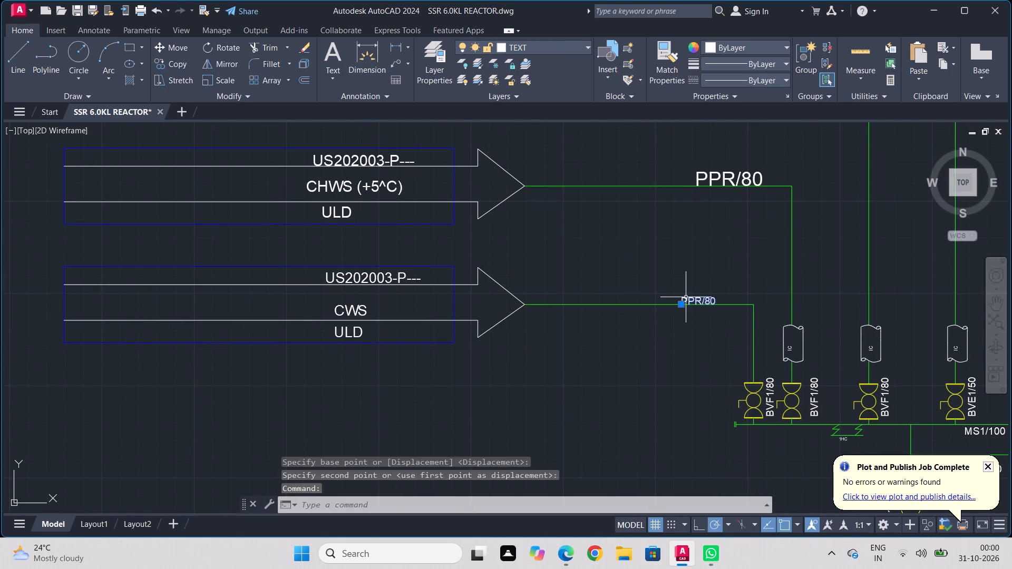
click(222, 78)
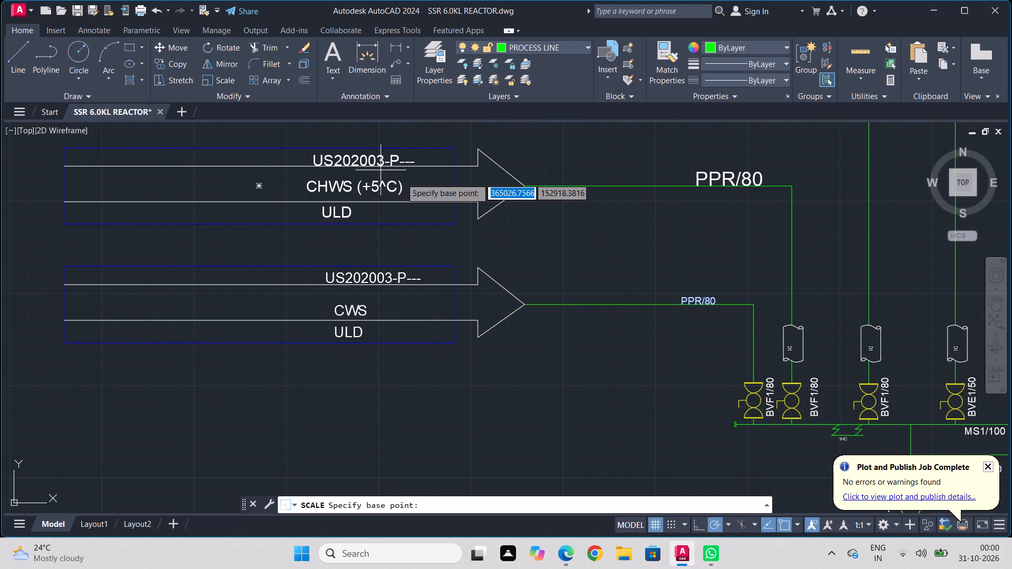
click(677, 308)
click(664, 320)
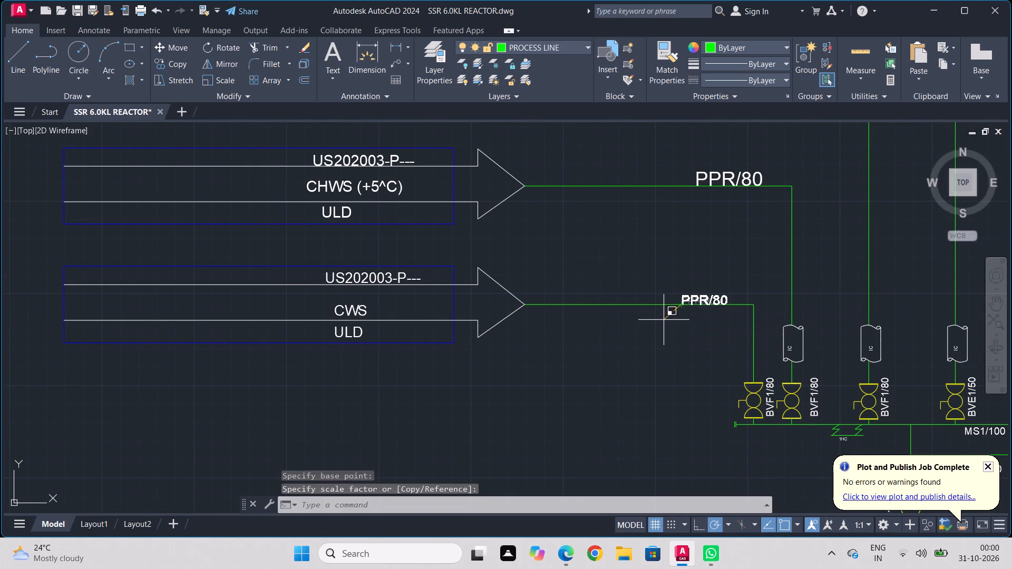
Scale the nitrogen arrow's US202003-P---, NITOGEN and FROM ULD texts together by about 1.63 from the tag's start.
scroll(530, 365, down, 3)
middle_drag(530, 365, 588, 168)
scroll(544, 276, up, 2)
click(529, 214)
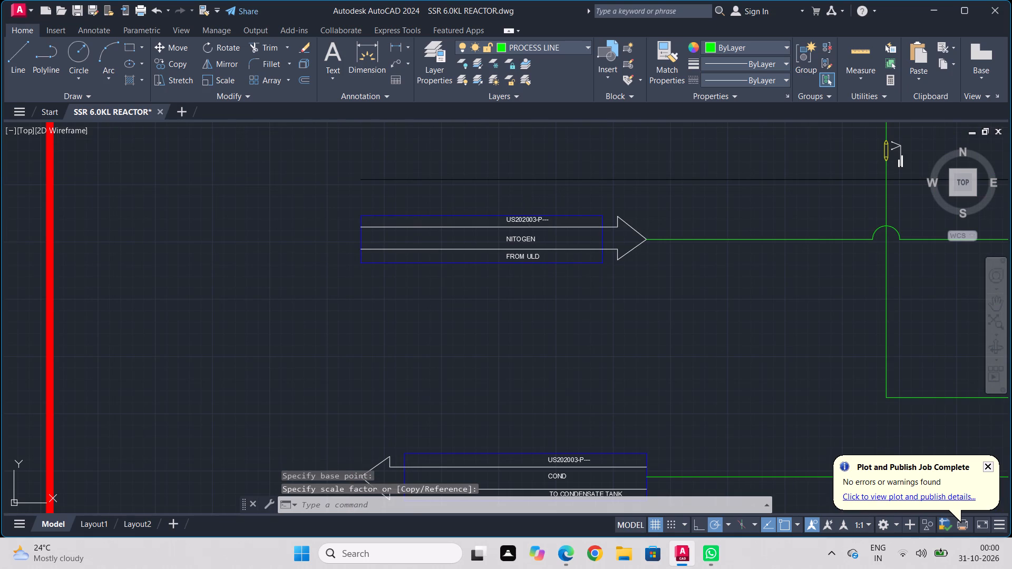
middle_drag(528, 237, 541, 294)
key(Escape)
scroll(530, 296, up, 2)
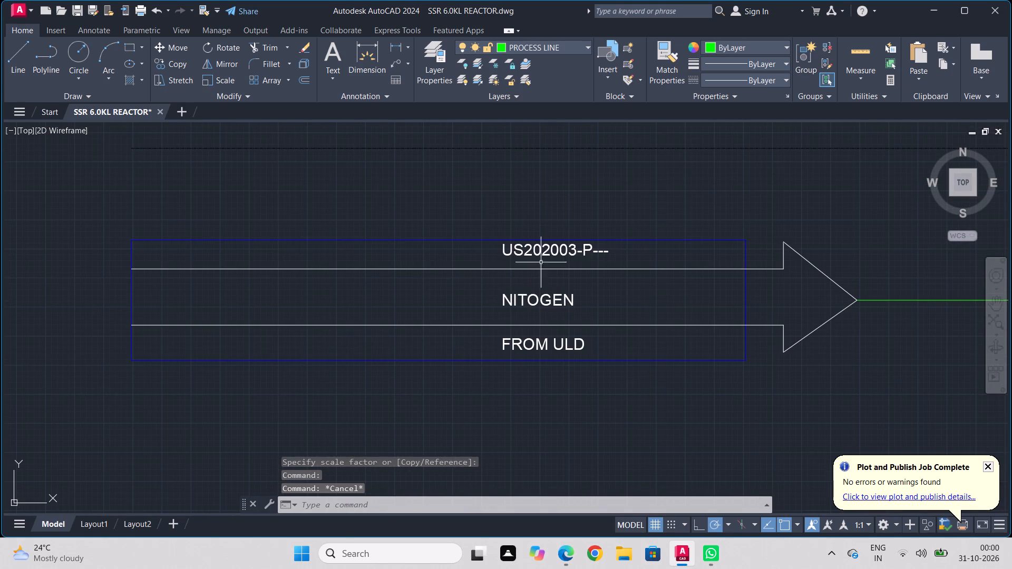
click(546, 252)
click(535, 293)
click(527, 343)
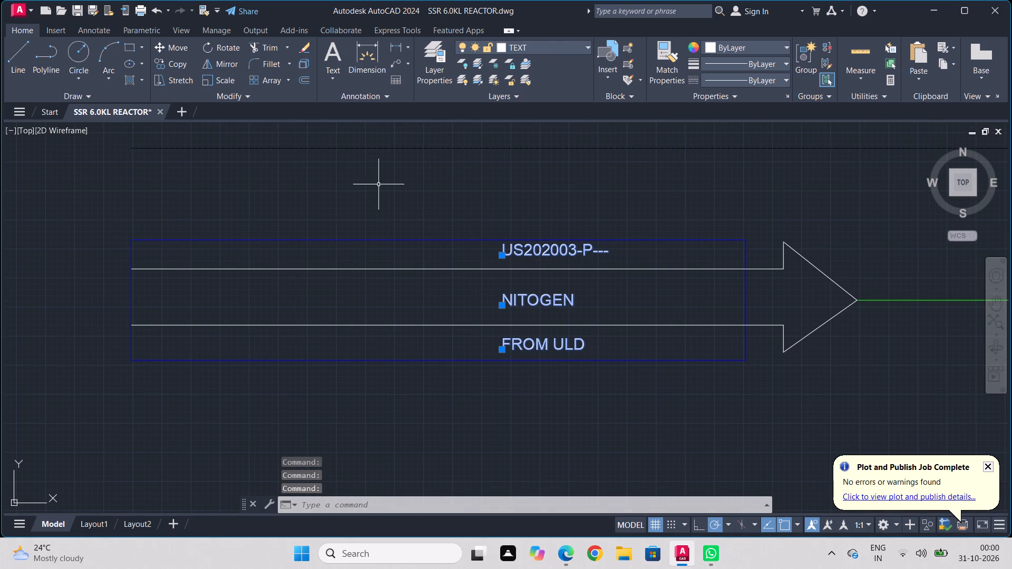
click(207, 79)
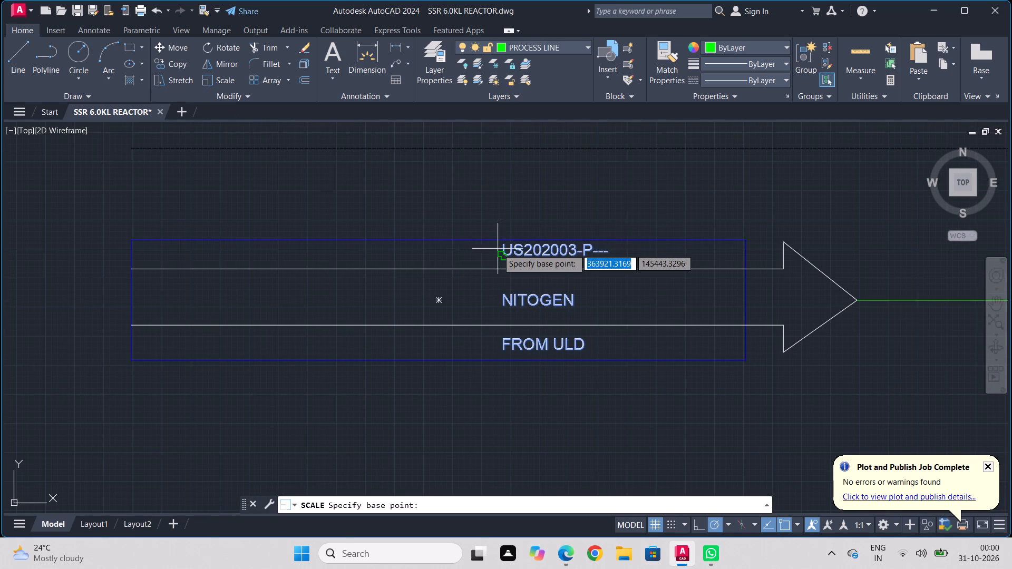
click(498, 250)
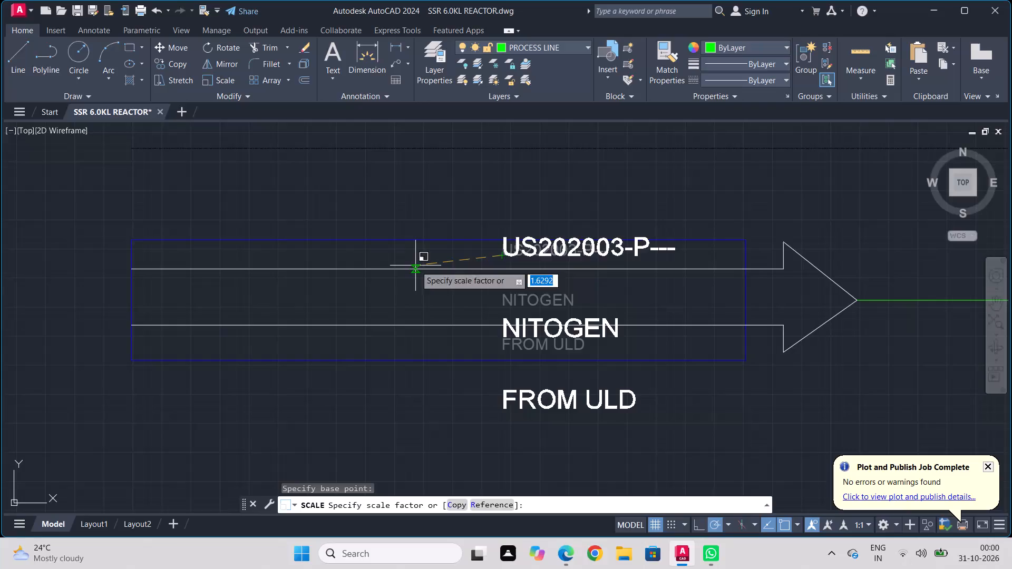
click(415, 266)
Move the nitrogen arrow's enlarged US202003-P--- tag down inside the frame, just above the arrow's upper line.
click(573, 241)
click(157, 46)
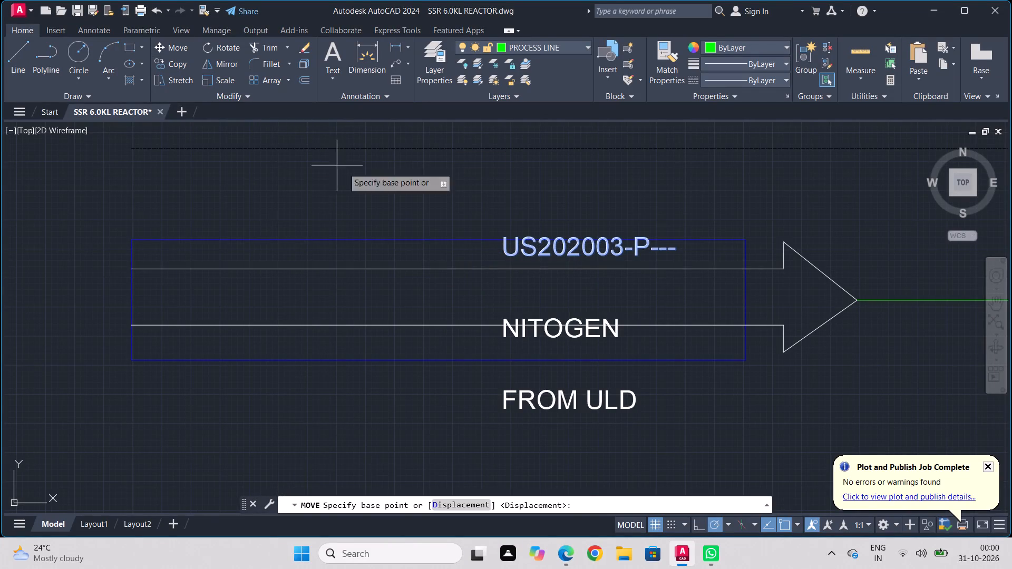
scroll(519, 237, up, 2)
click(481, 269)
click(459, 296)
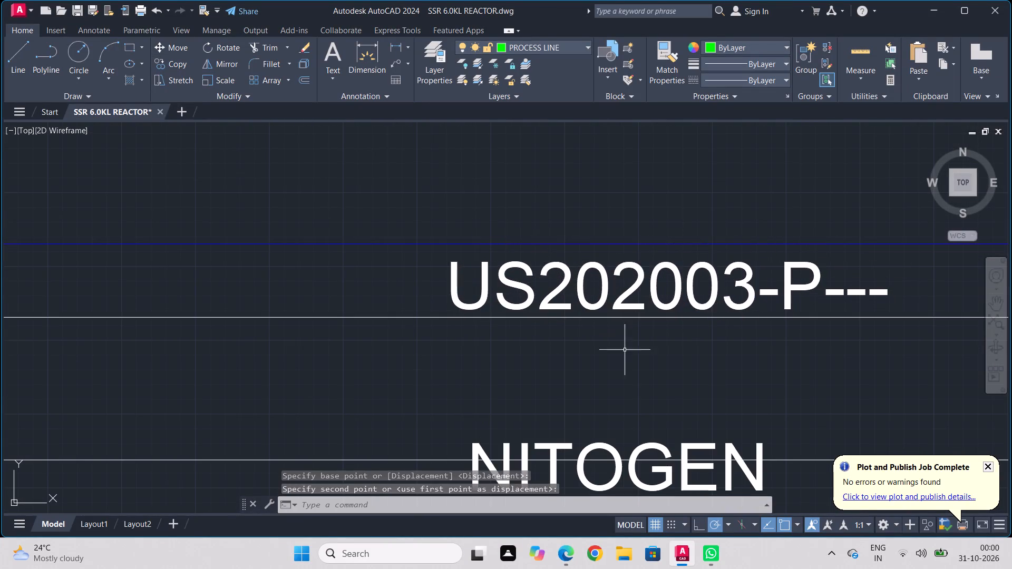
Move the enlarged NITOGEN text up so it sits between the arrow's two horizontal lines.
scroll(636, 355, down, 1)
middle_drag(636, 355, 622, 234)
click(568, 313)
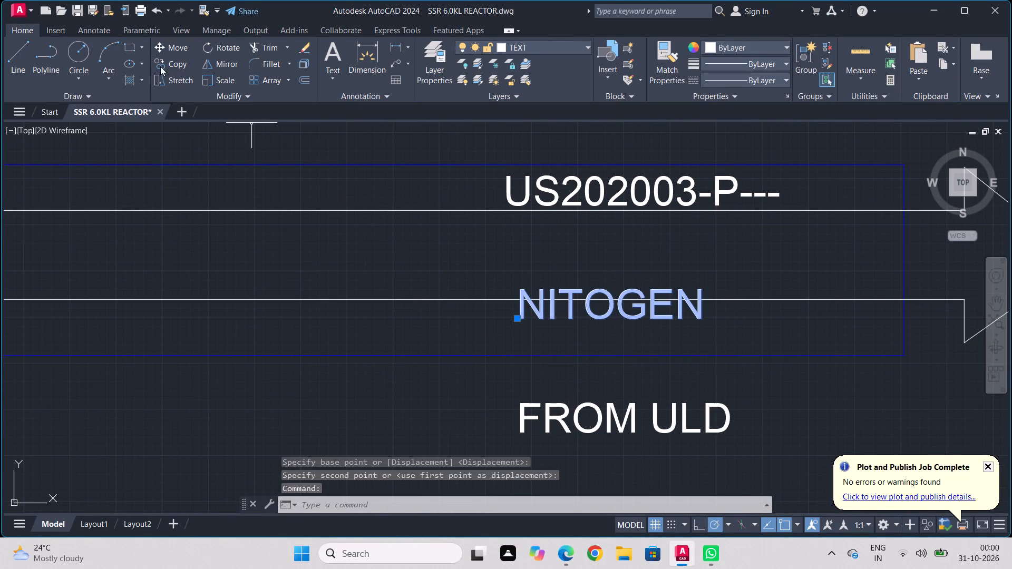
click(155, 43)
click(530, 321)
click(531, 278)
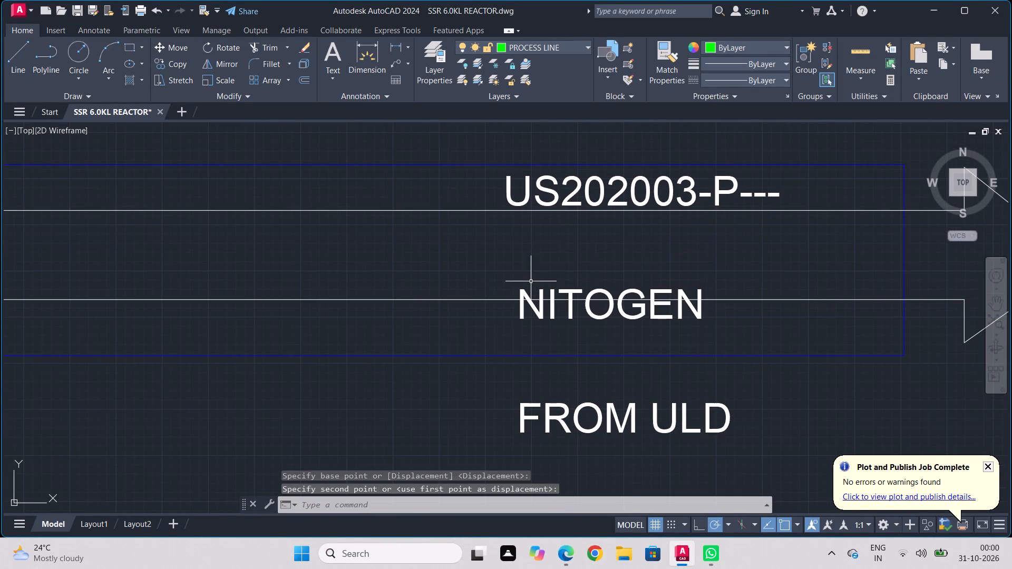
click(538, 395)
key(Escape)
click(547, 300)
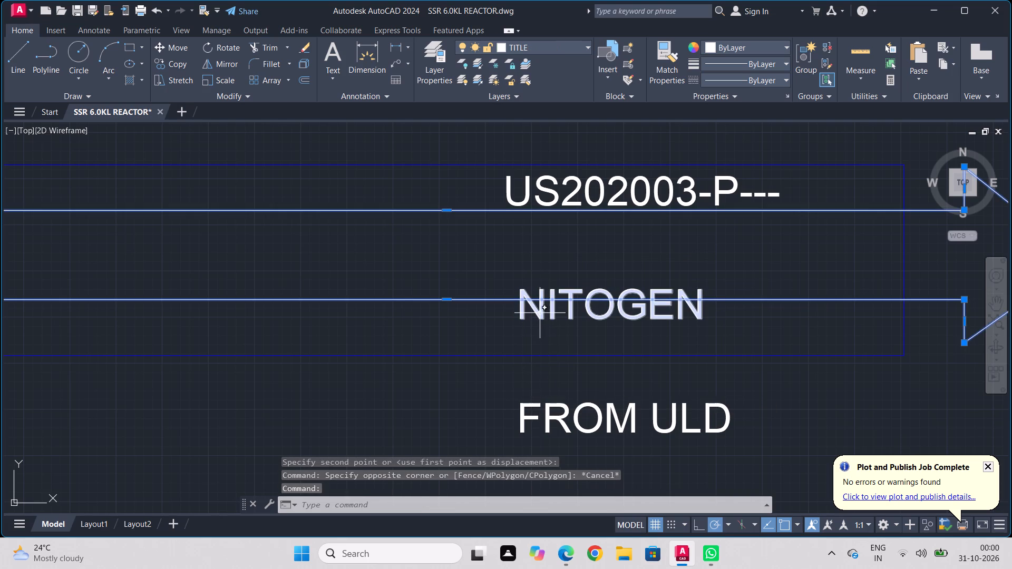
key(Escape)
click(540, 313)
click(168, 48)
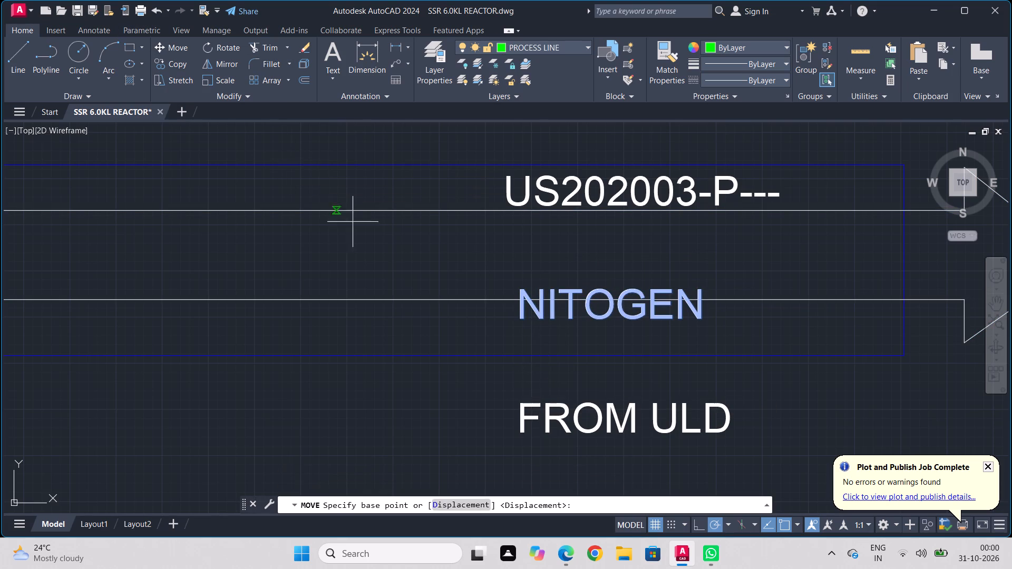
click(540, 315)
click(533, 266)
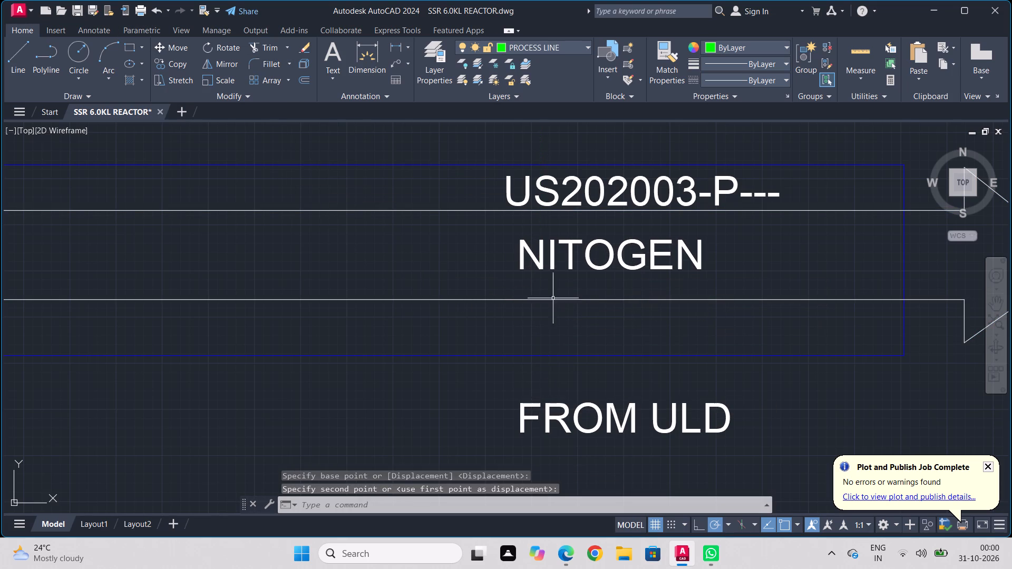
Move the FROM ULD text up into the nitrogen arrow's frame, just beneath the arrow's lower line.
click(566, 410)
click(172, 36)
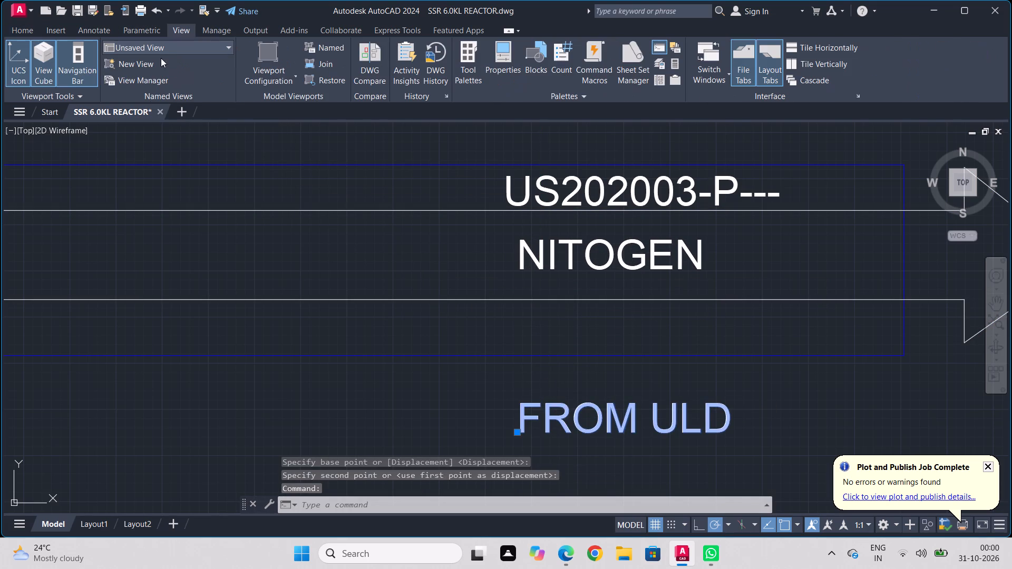
key(Escape)
click(15, 26)
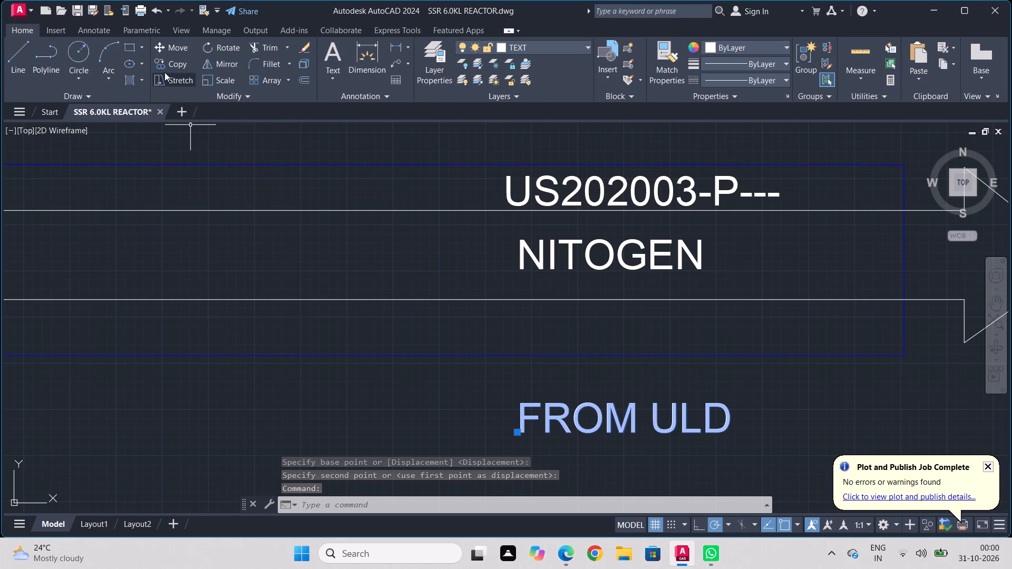
click(176, 50)
click(511, 422)
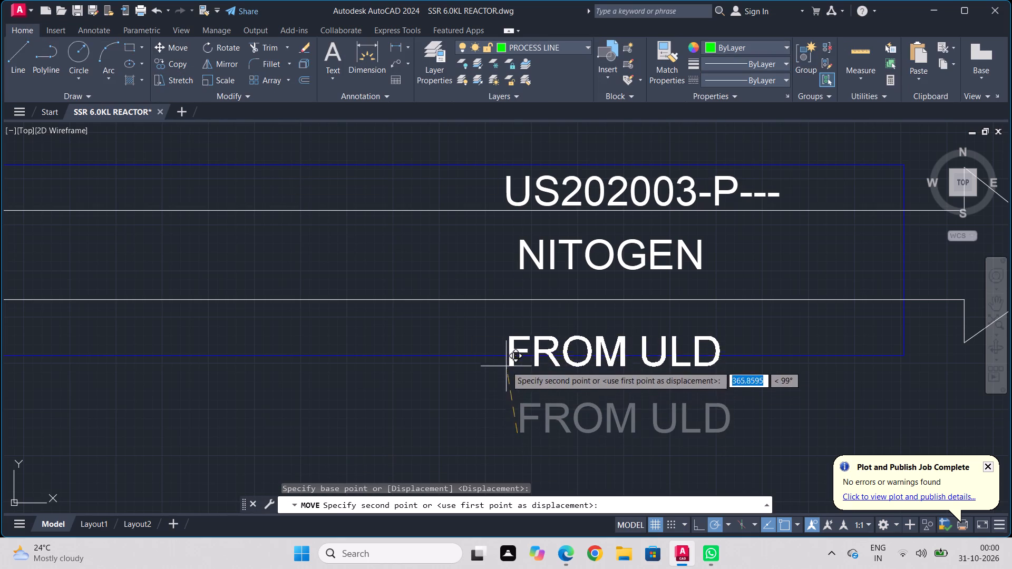
click(518, 342)
Correct the misspelled NITOGEN text to NITROGEN in capitals.
click(563, 270)
double_click(579, 258)
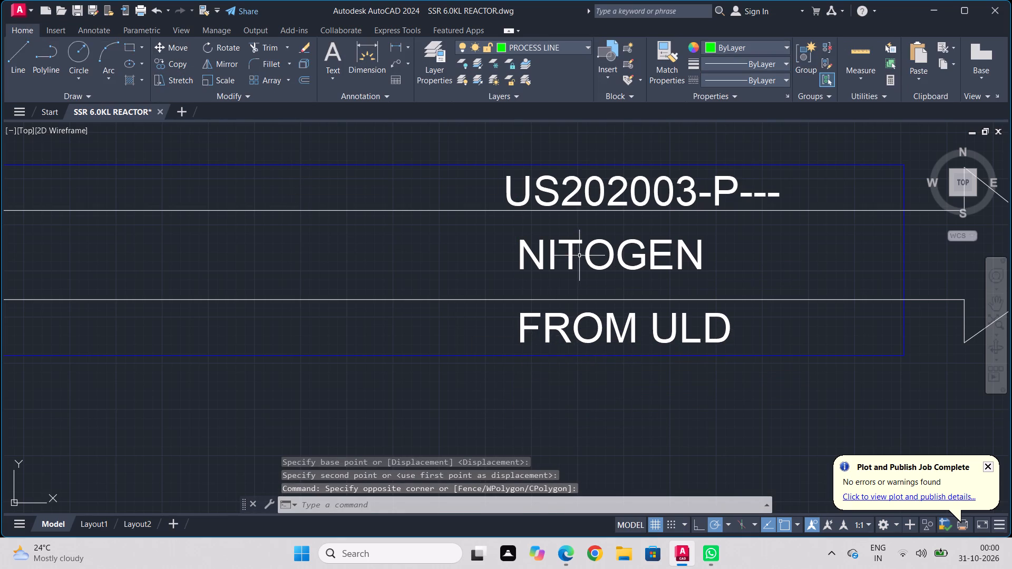
drag(591, 233, 572, 248)
click(540, 271)
right_click(540, 271)
click(588, 221)
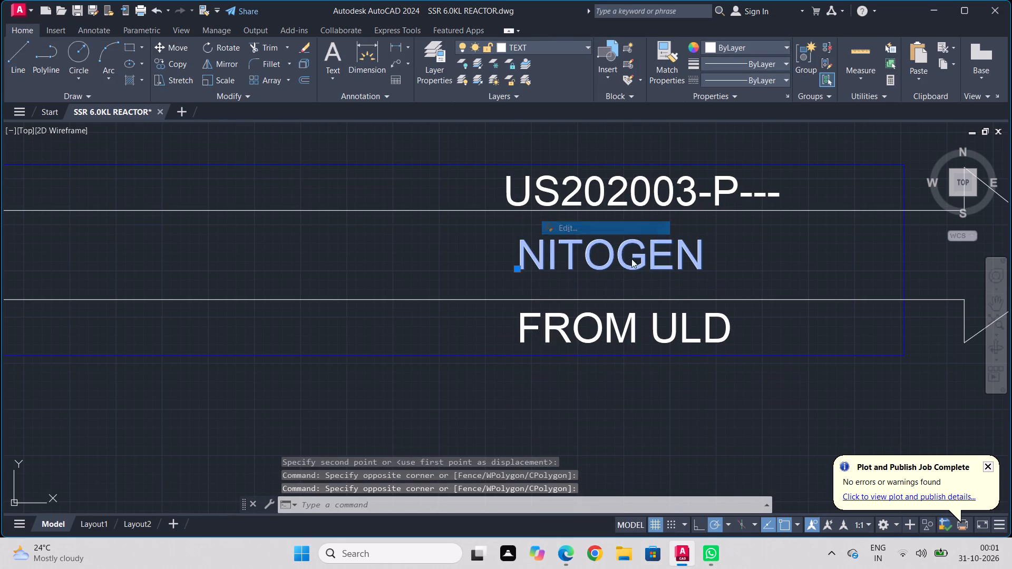
text(nitrogen)
key(Return)
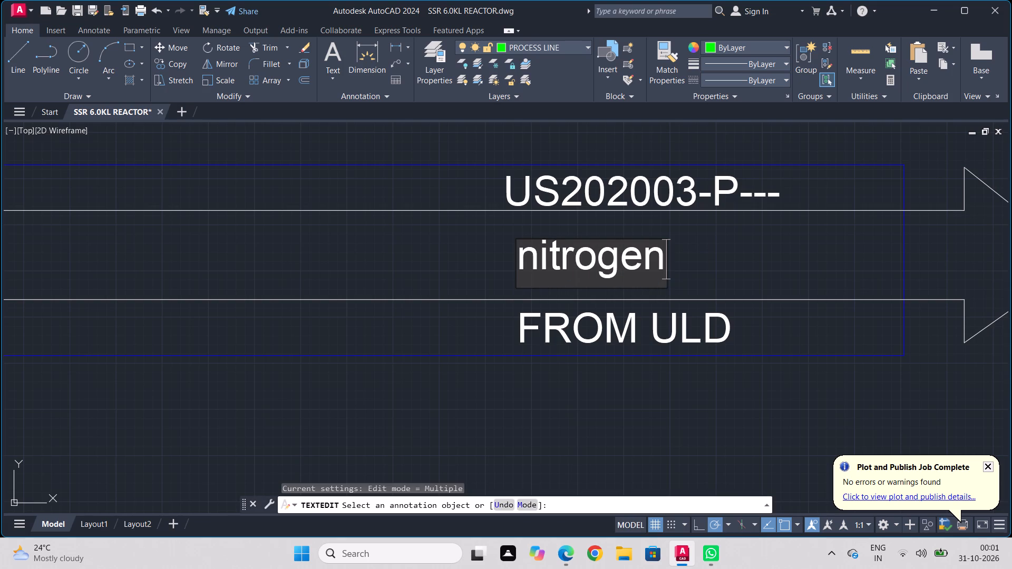
click(637, 264)
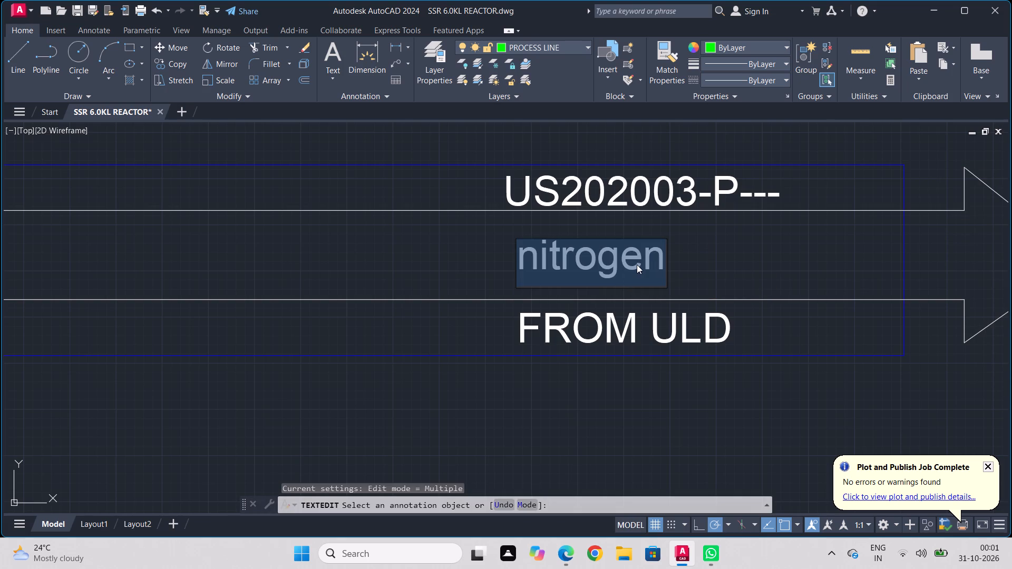
text(NITRO)
text(GEN)
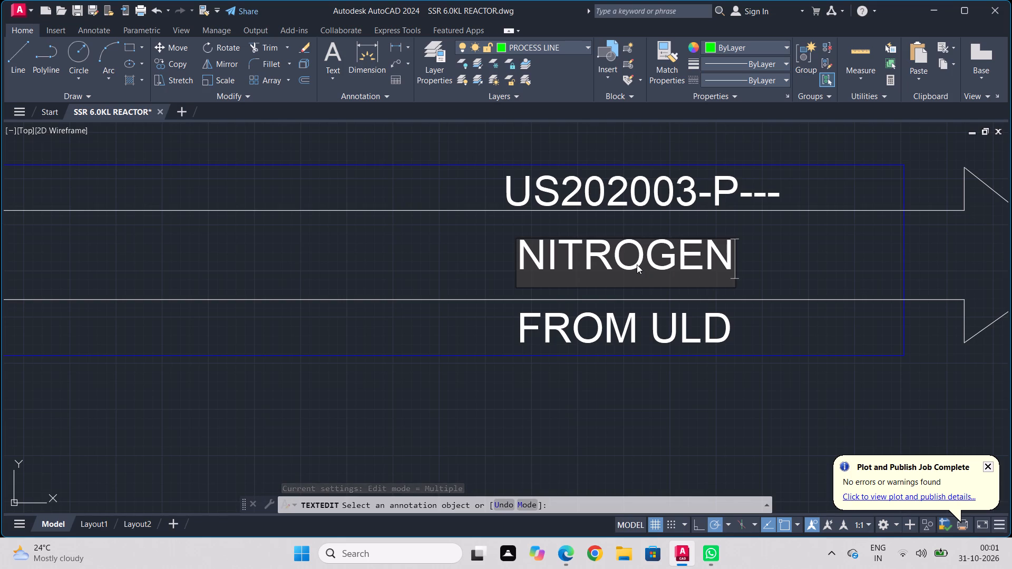
key(Return)
scroll(625, 248, down, 4)
middle_drag(585, 378, 609, 174)
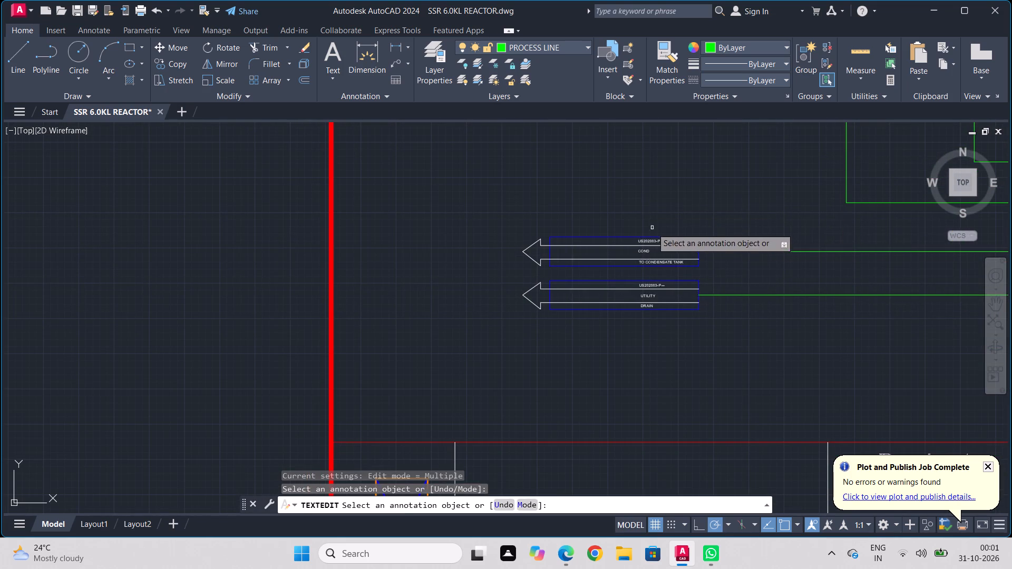
key(Escape)
Scale up the condensate arrow's US202003-P---, COND and TO CONDENSATE TANK texts together from the tag's start.
scroll(646, 262, up, 3)
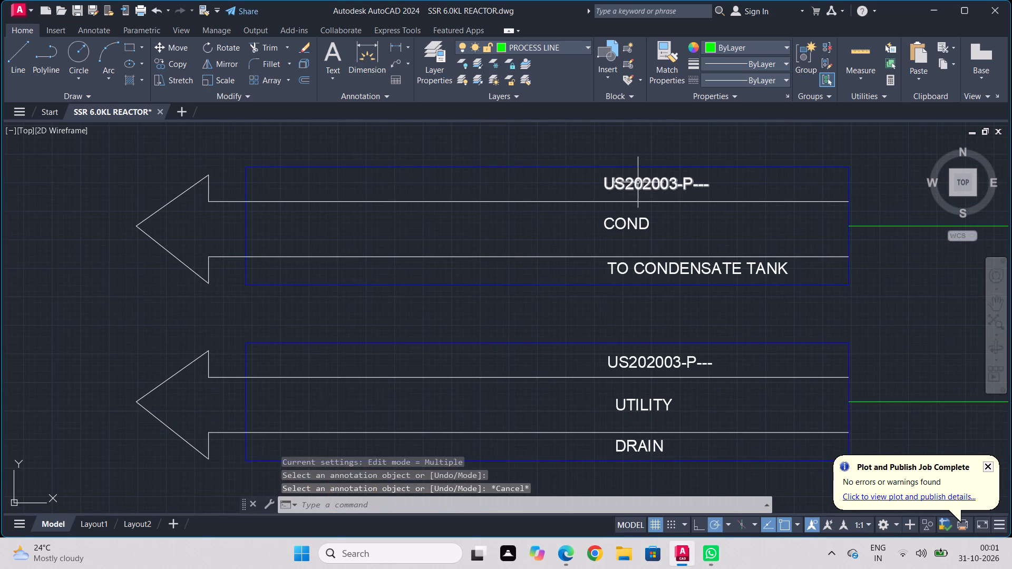
click(638, 181)
click(628, 221)
click(627, 263)
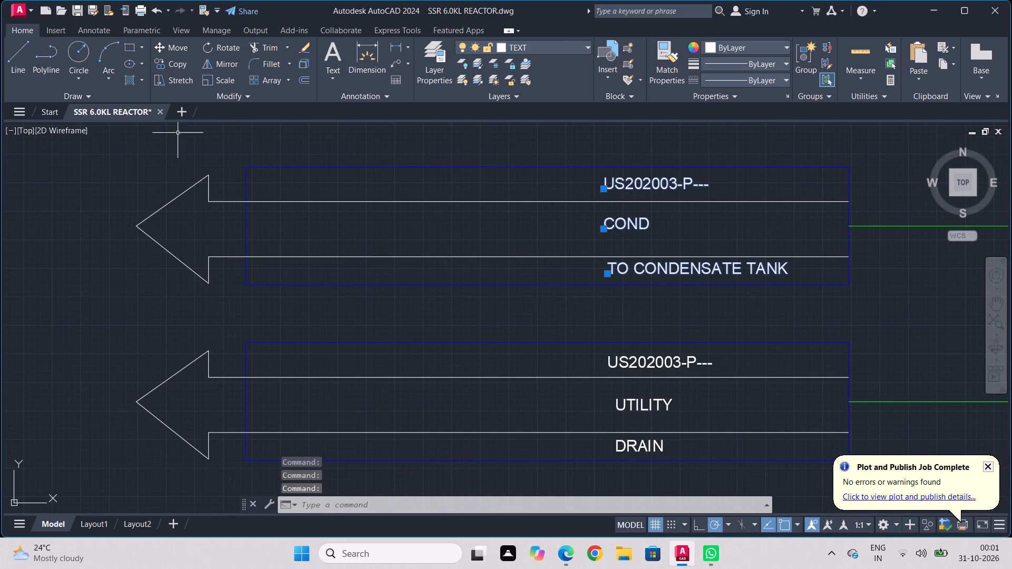
click(207, 75)
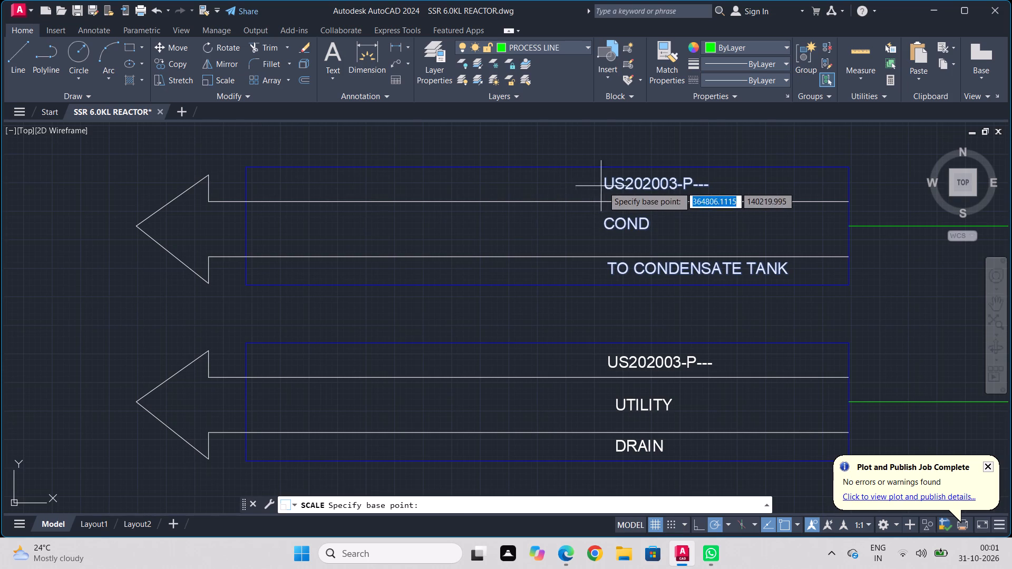
click(605, 188)
drag(483, 251, 522, 239)
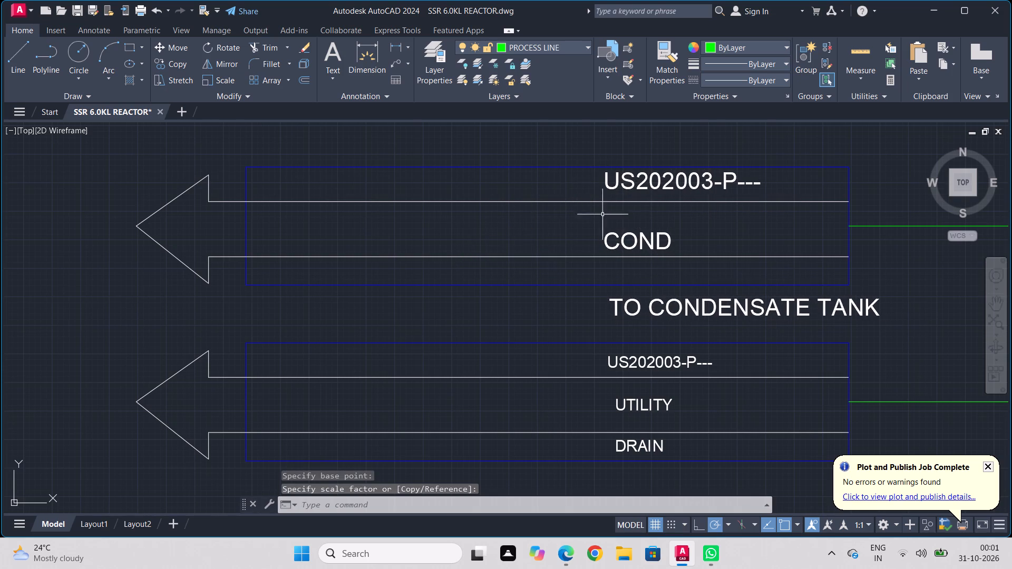
Move the TO CONDENSATE TANK text up and toward the arrowhead, into the frame beneath the arrow's lower line.
click(659, 308)
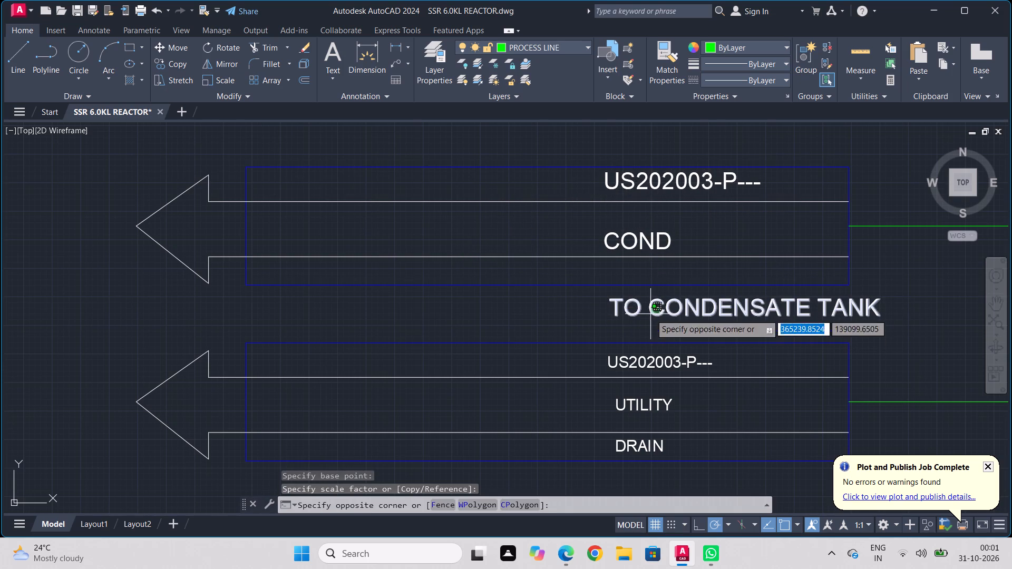
click(650, 314)
click(165, 40)
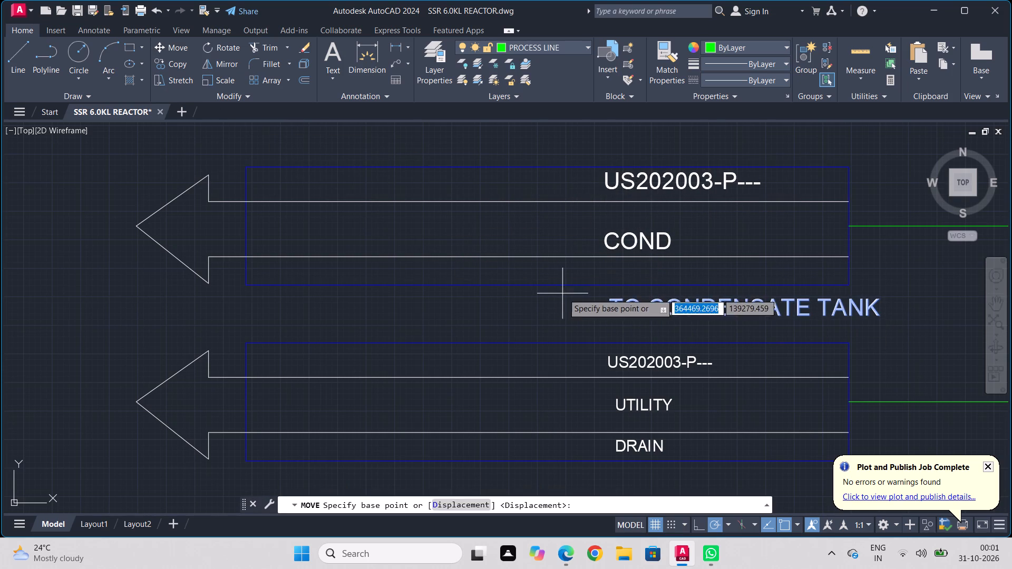
click(614, 311)
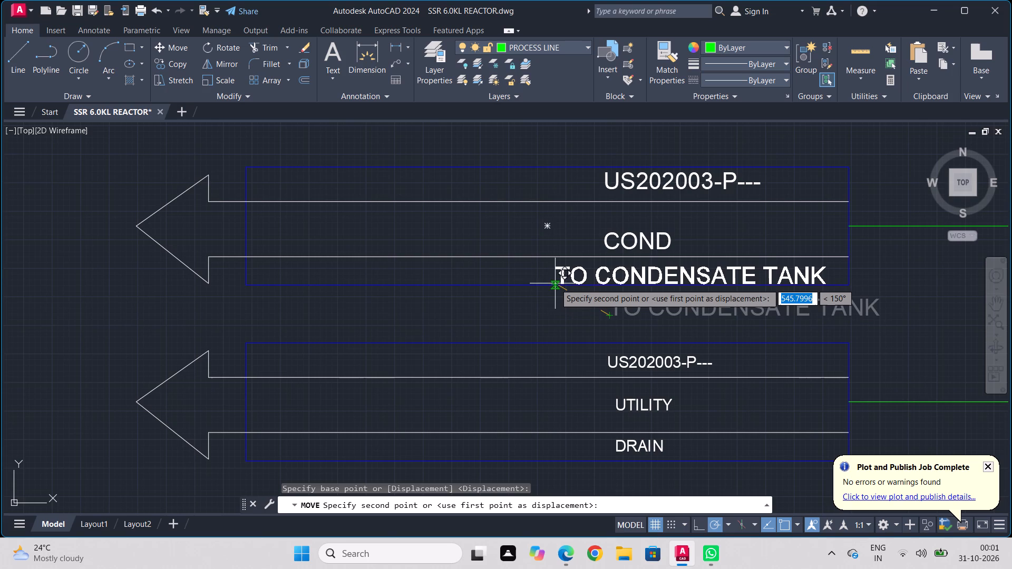
click(554, 277)
Scale up the drain arrow's US202003-P---, UTILITY and DRAIN texts together from the start of the tag.
middle_drag(651, 342, 651, 242)
click(635, 265)
click(634, 307)
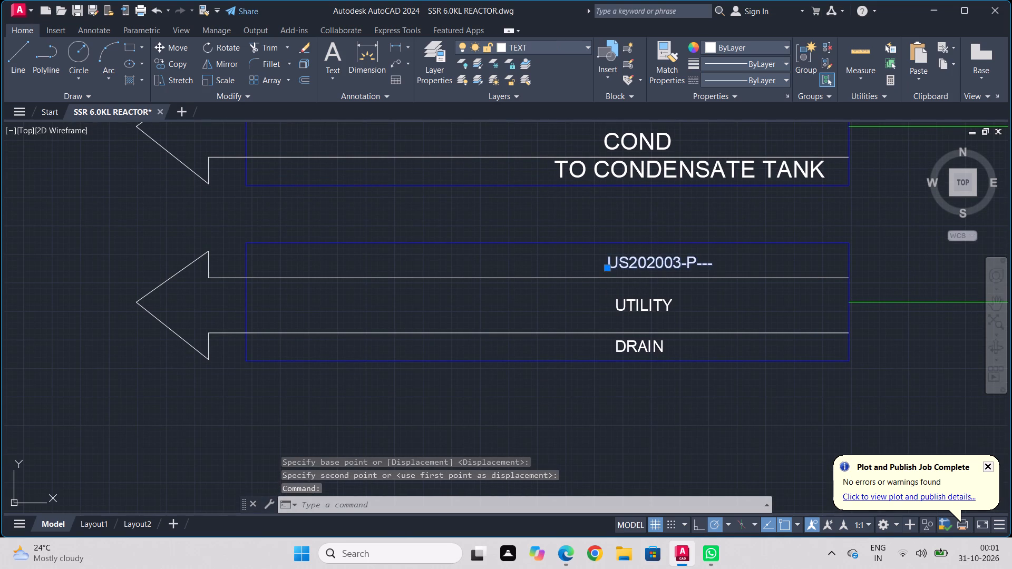
click(635, 350)
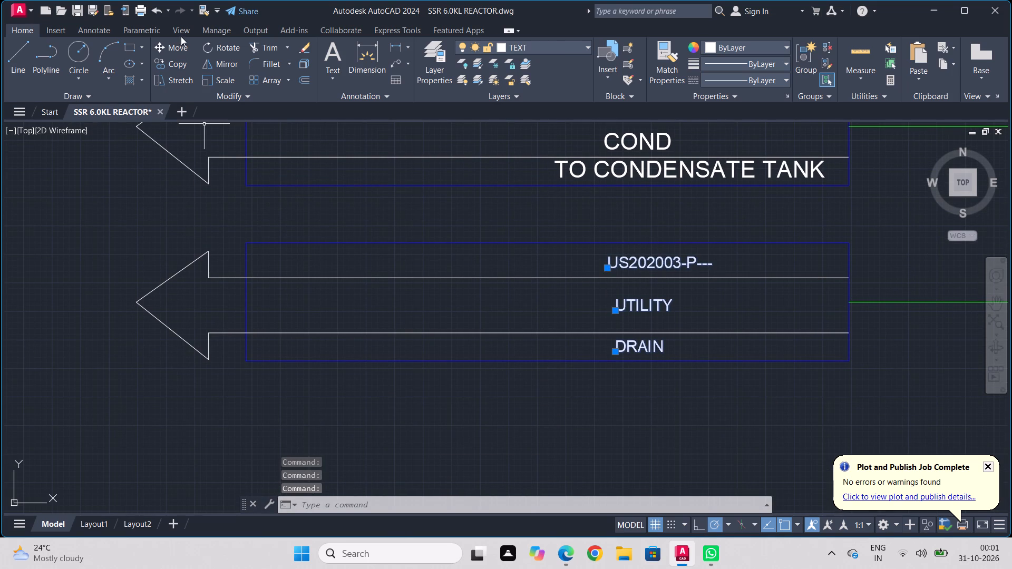
drag(211, 77, 221, 92)
click(217, 77)
click(615, 267)
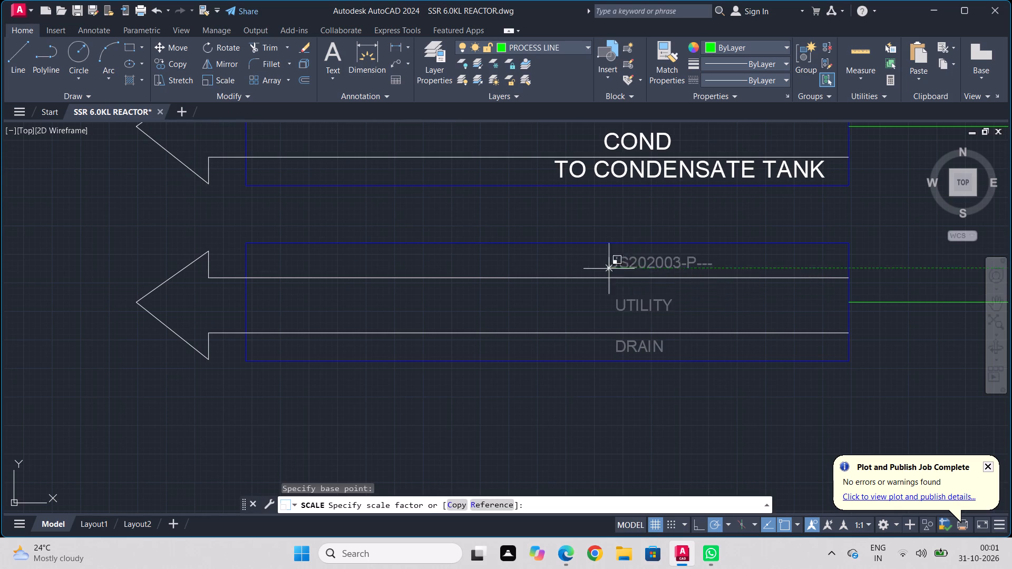
click(514, 296)
Move the enlarged UTILITY text straight up so it sits between the drain arrow's two lines.
click(650, 347)
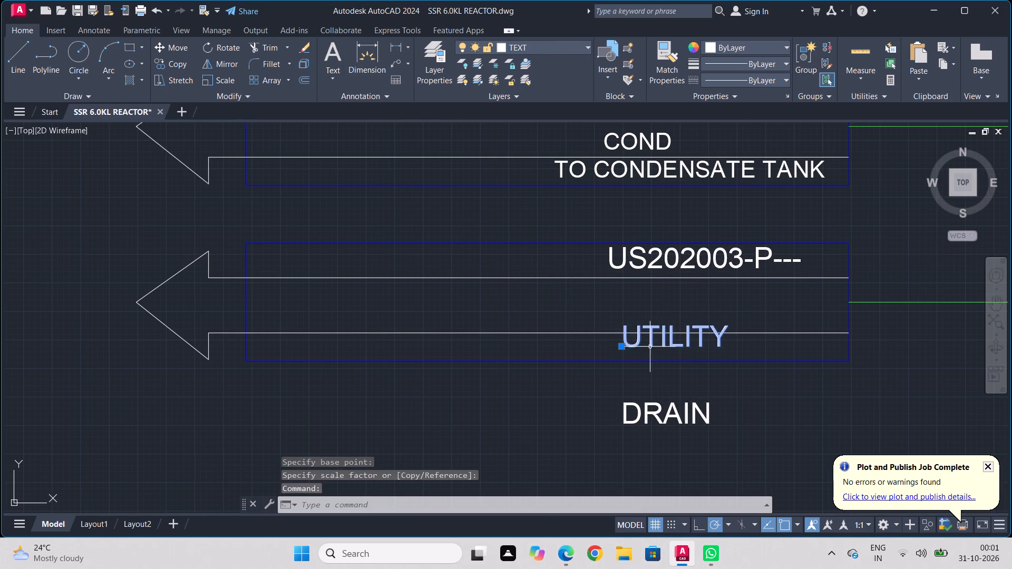
drag(164, 52, 180, 62)
click(172, 41)
click(619, 344)
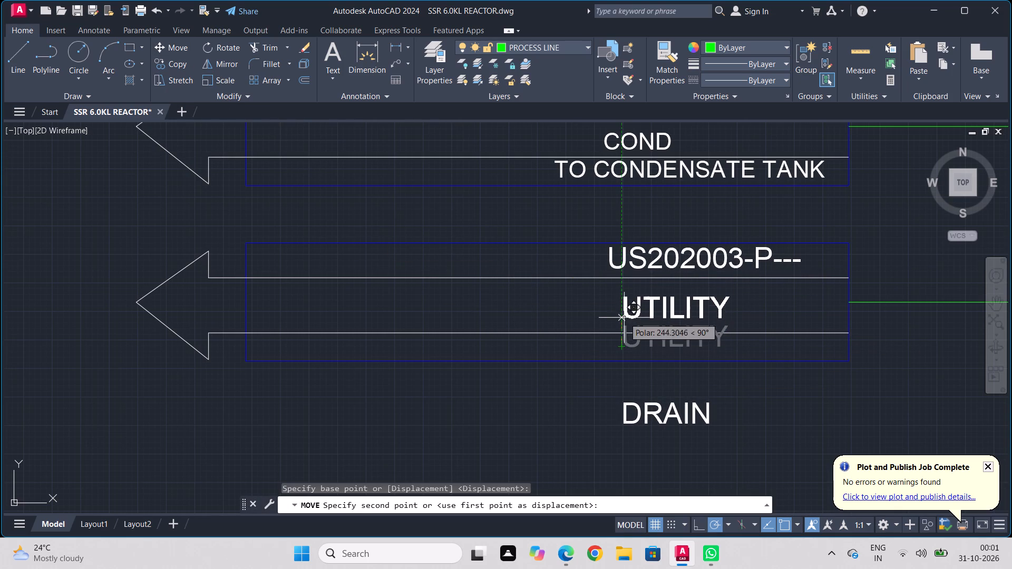
click(624, 310)
Move the DRAIN text up into the arrow's frame, just beneath the arrow's lower line.
click(645, 414)
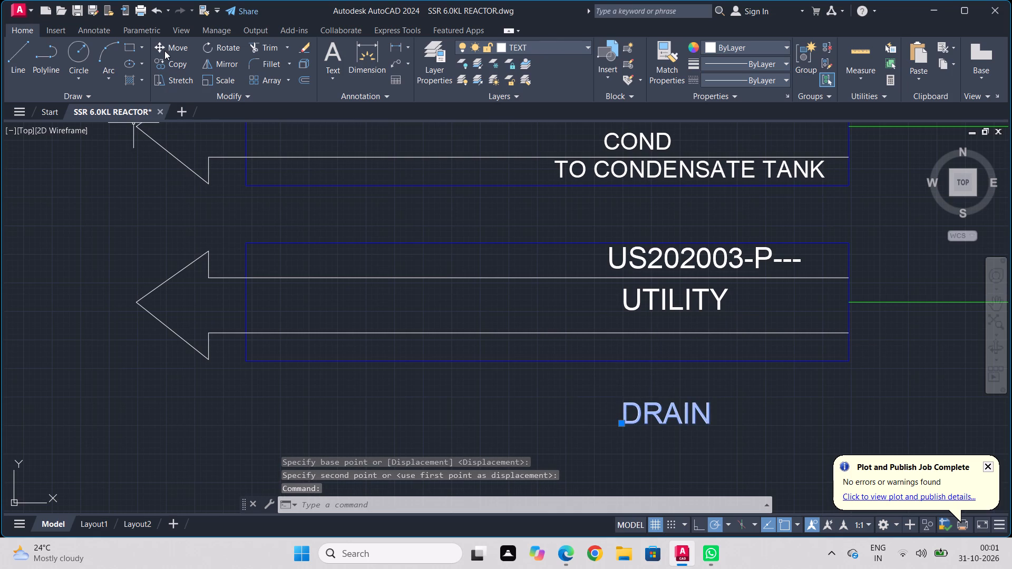
click(166, 48)
click(611, 416)
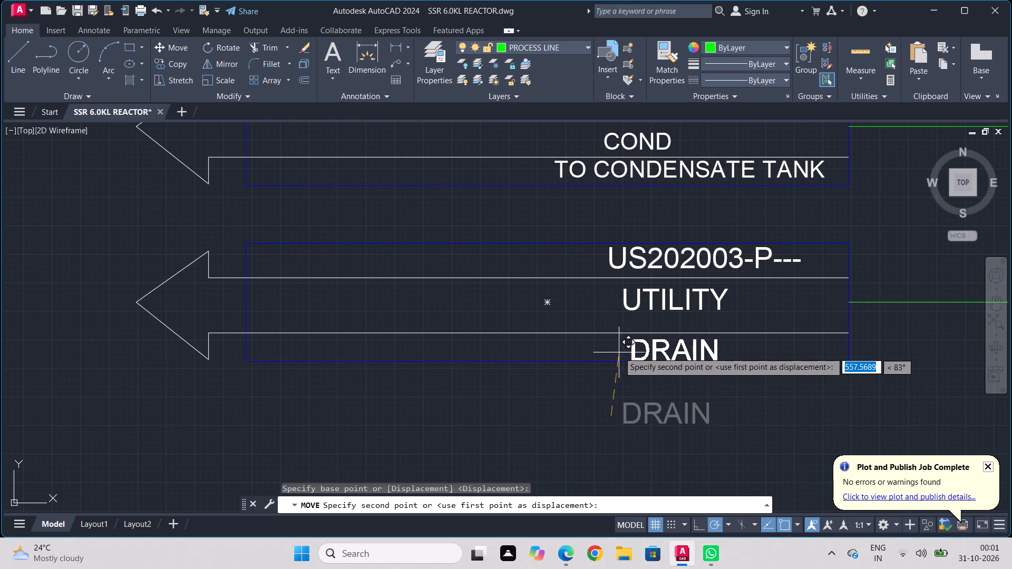
scroll(618, 351, up, 2)
click(614, 345)
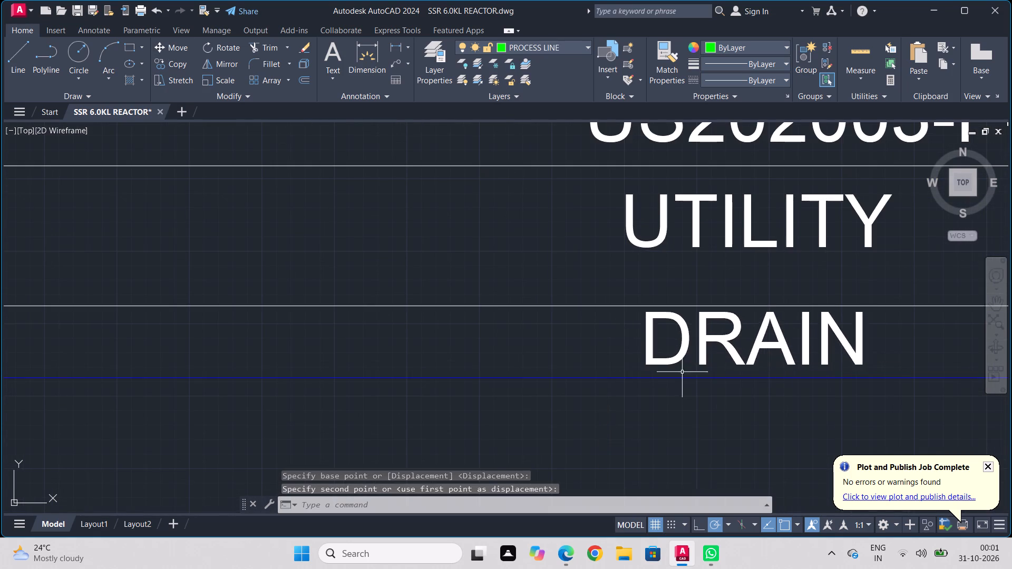
Scale the US202003-P---, VP and ULD texts of the topmost outgoing arrow together by about 1.35 from the tag's start.
scroll(774, 405, down, 1)
scroll(775, 405, up, 1)
scroll(776, 407, down, 3)
middle_drag(796, 413, 267, 321)
scroll(320, 322, down, 2)
scroll(600, 325, up, 1)
scroll(600, 325, down, 2)
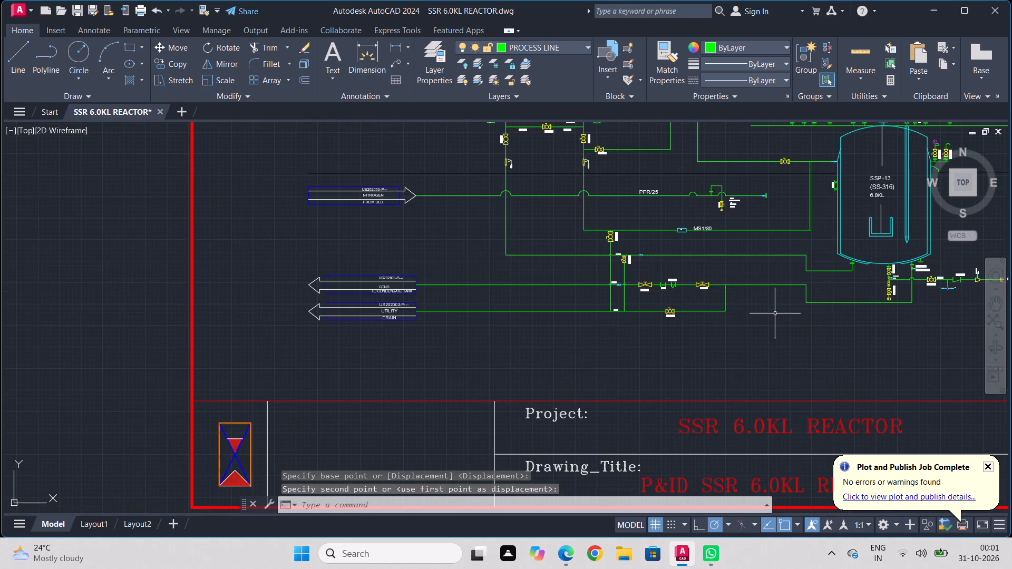
scroll(774, 312, down, 1)
middle_drag(774, 312, 548, 452)
scroll(493, 470, down, 2)
middle_drag(777, 317, 747, 325)
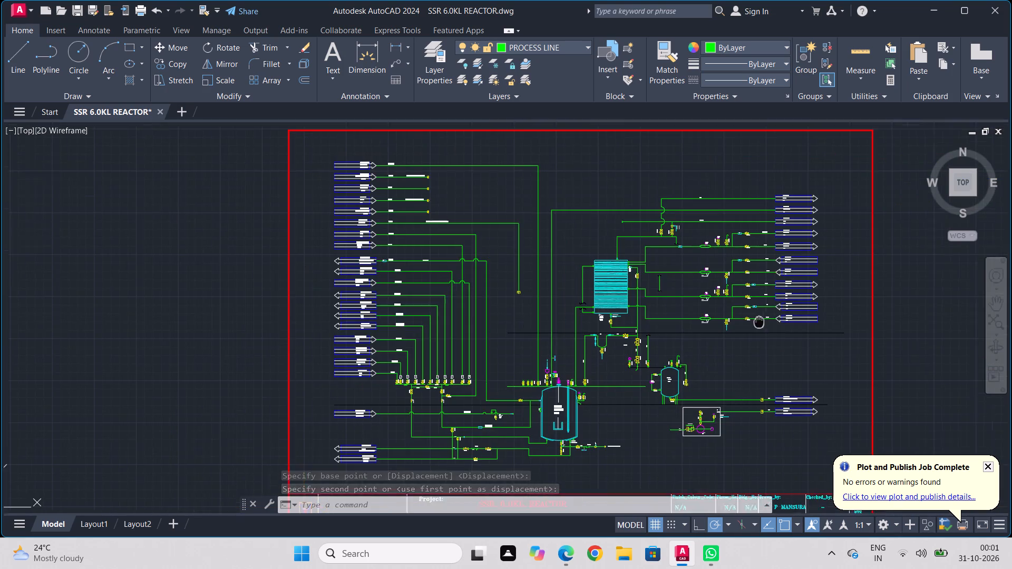
middle_drag(747, 325, 485, 371)
scroll(488, 242, up, 4)
scroll(578, 266, down, 1)
scroll(578, 266, up, 1)
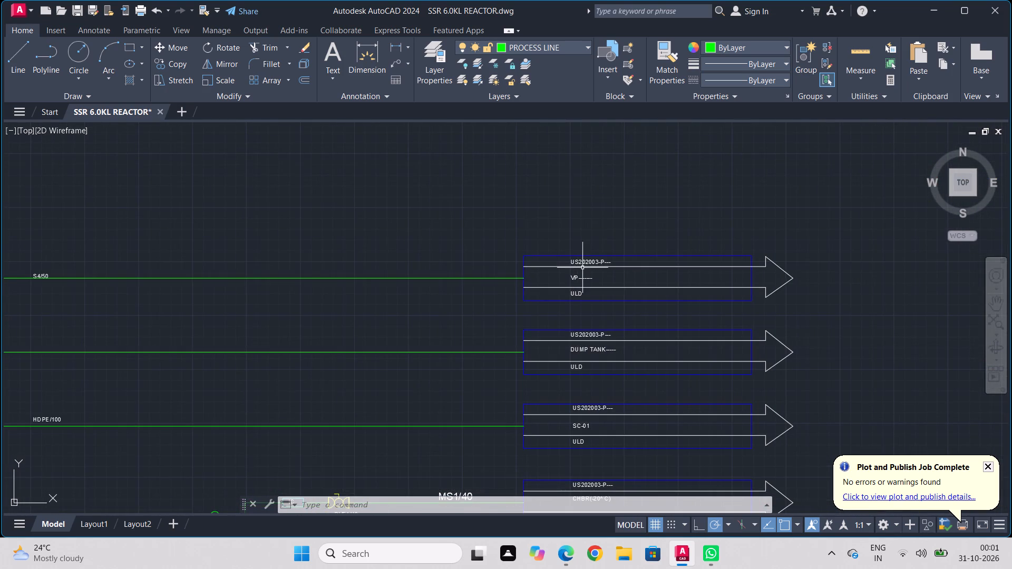
scroll(588, 269, up, 4)
click(564, 229)
click(486, 325)
click(481, 423)
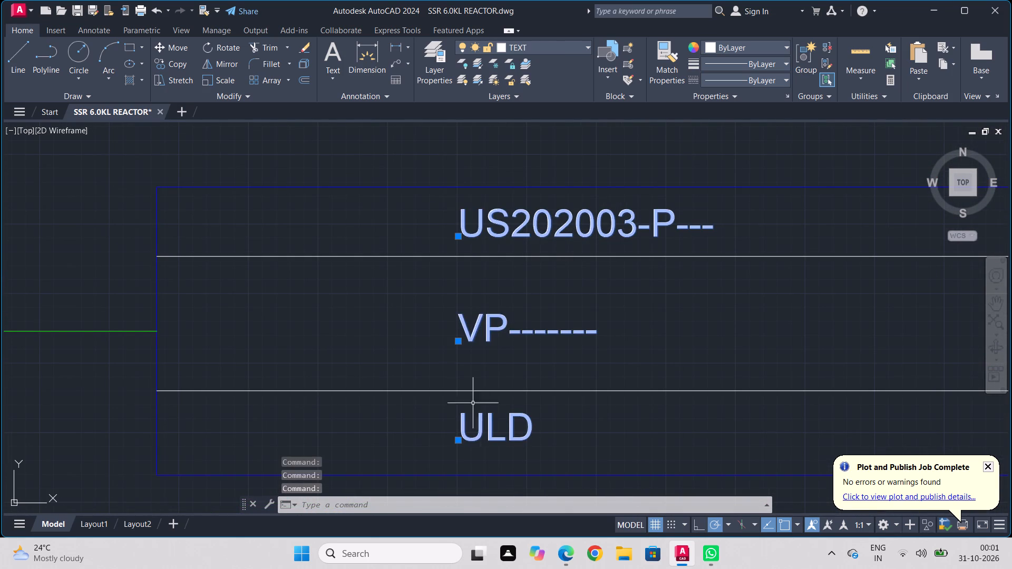
click(211, 90)
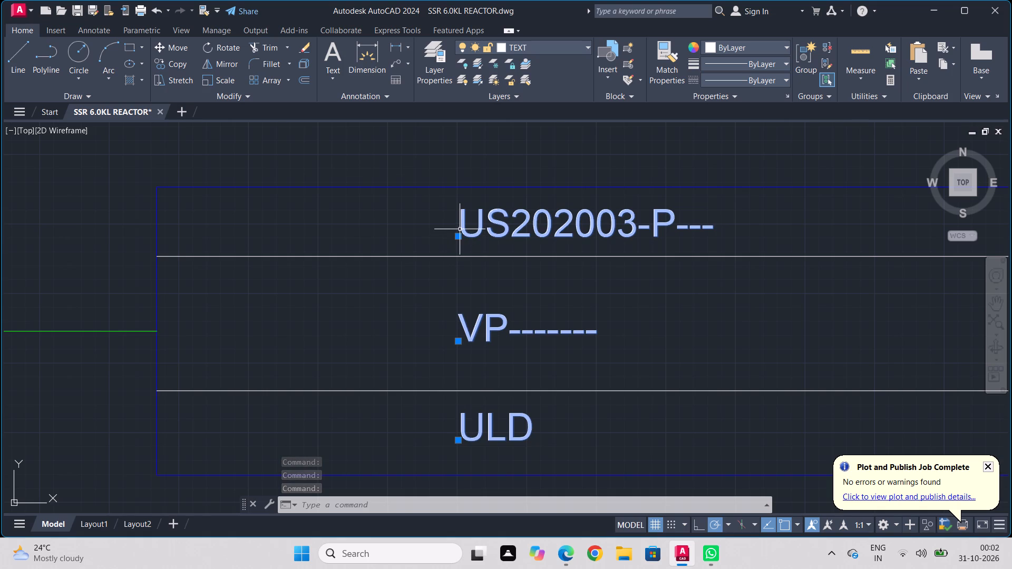
click(460, 229)
click(216, 77)
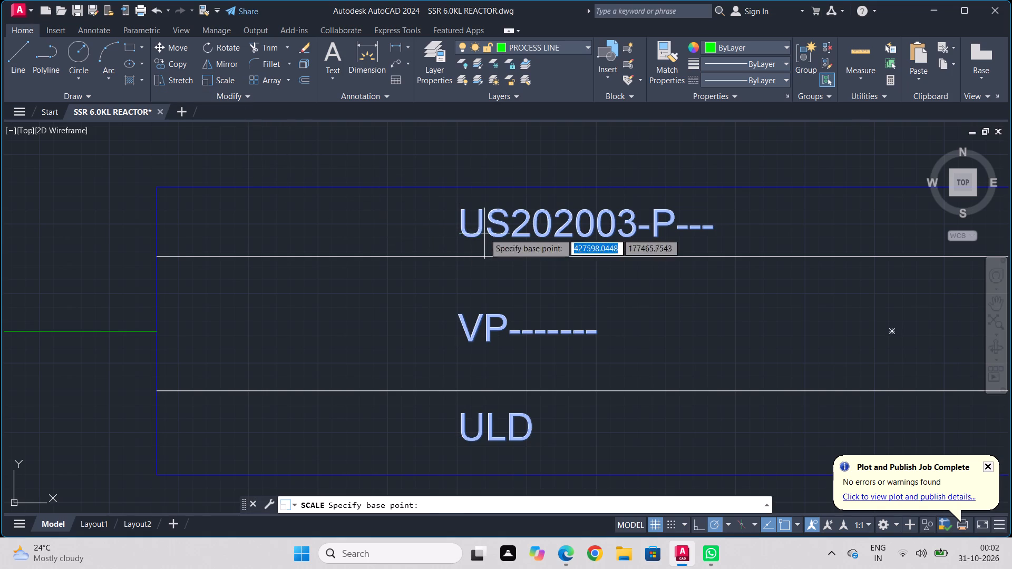
click(484, 232)
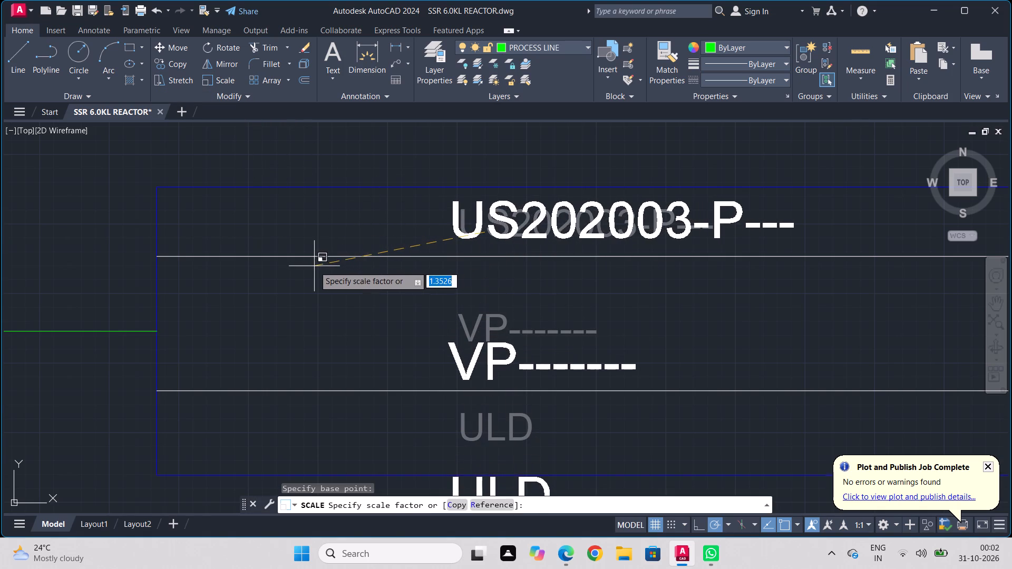
click(314, 266)
Move the VP arrow's ULD text up into its frame, beneath the arrow's lower line.
middle_drag(567, 357, 562, 223)
click(484, 366)
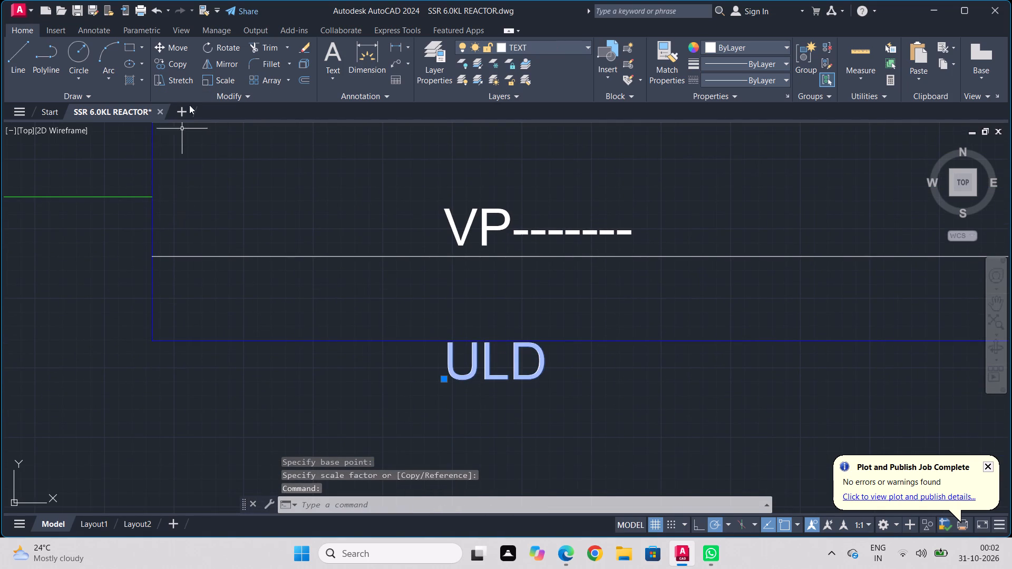
click(181, 50)
click(454, 371)
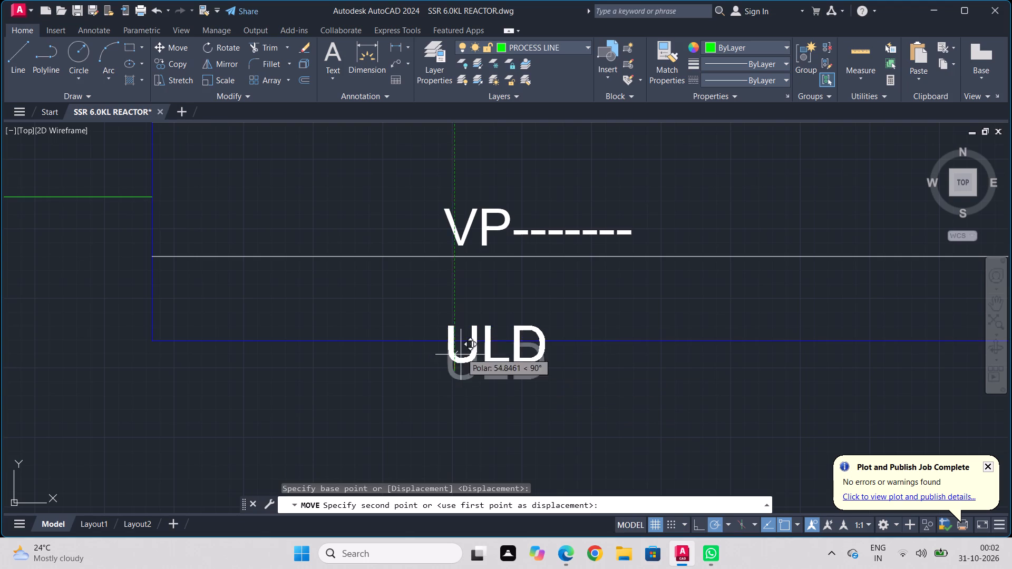
click(463, 304)
Scale up the dump tank arrow's US202003-P---, DUMP TANK and ULD texts together from the ULD text.
scroll(474, 390, down, 3)
middle_drag(476, 403, 516, 180)
scroll(527, 250, up, 2)
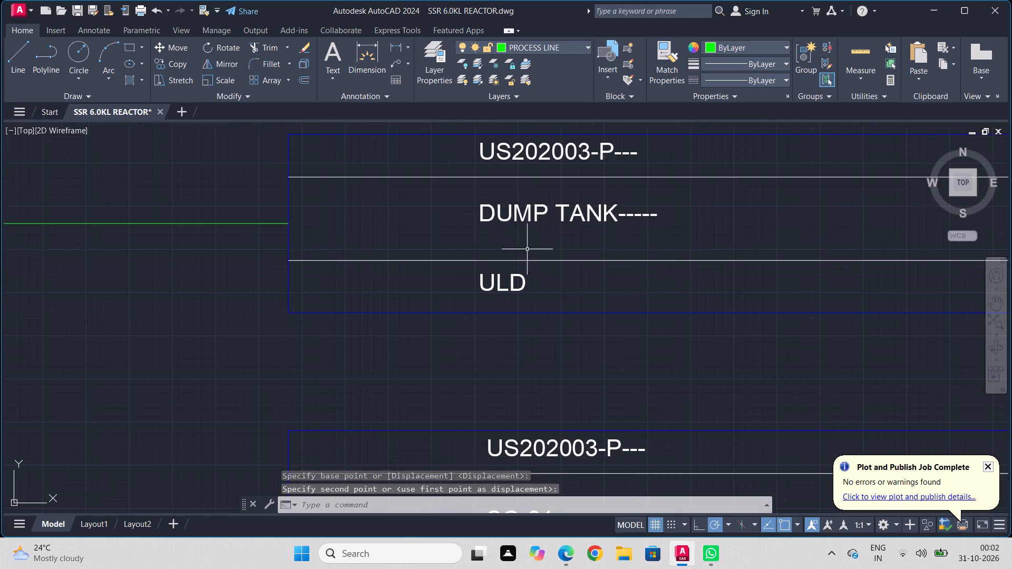
click(529, 154)
click(499, 220)
click(489, 283)
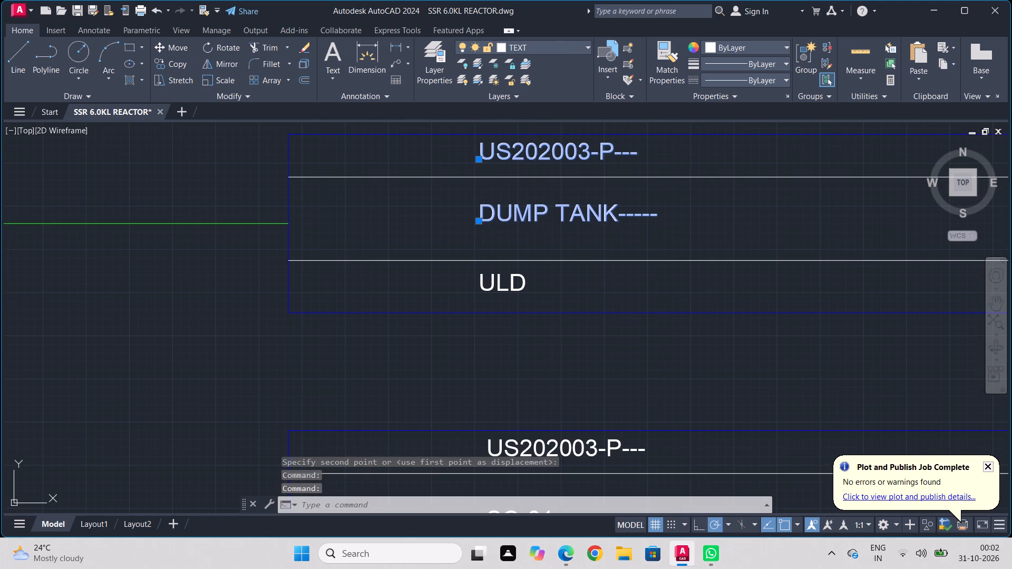
click(479, 268)
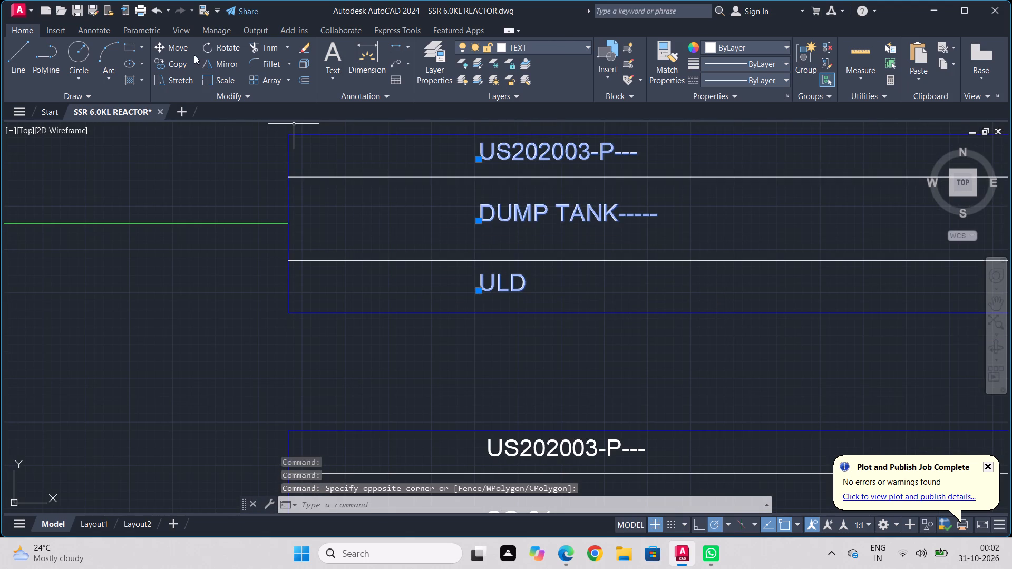
click(218, 84)
click(488, 287)
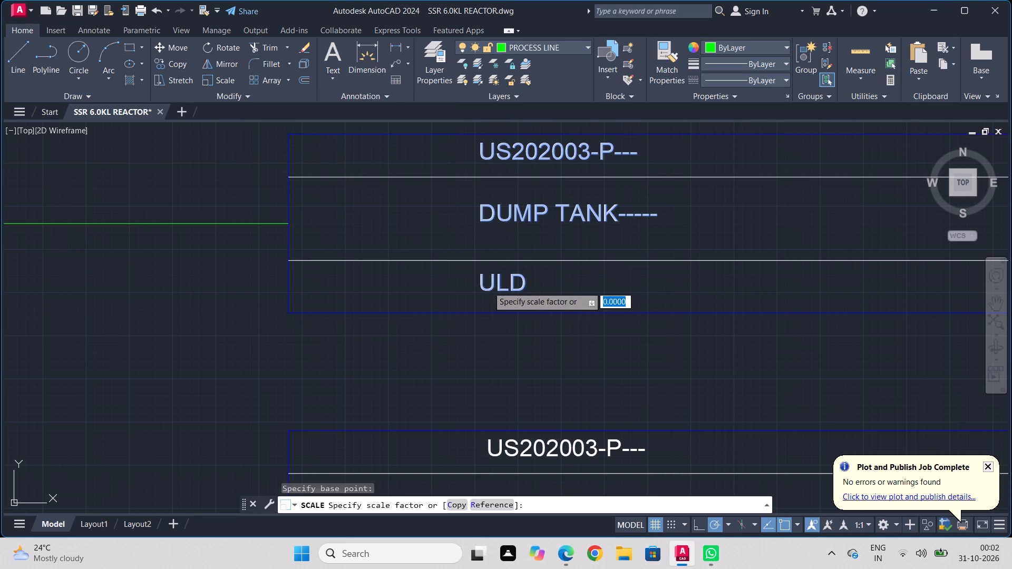
click(396, 317)
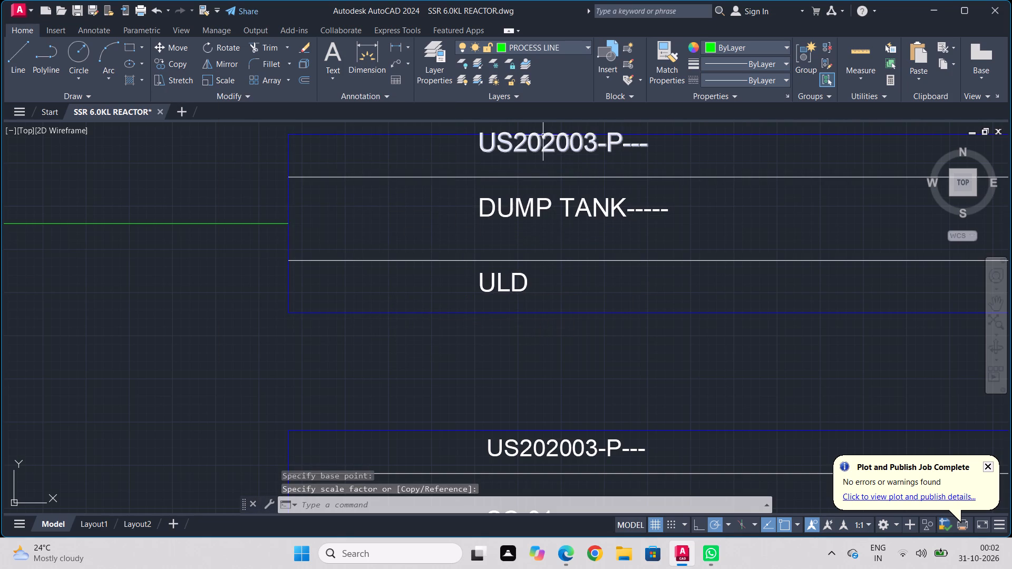
Move the dump tank arrow's US202003-P--- text straight down to fit between the frame's top edge and the arrow's upper line.
click(541, 140)
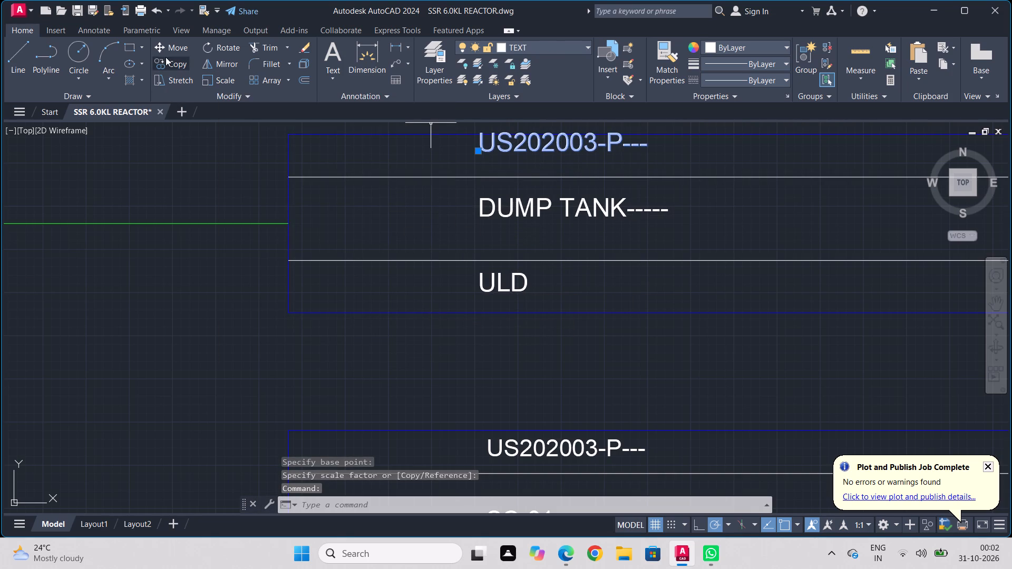
click(165, 47)
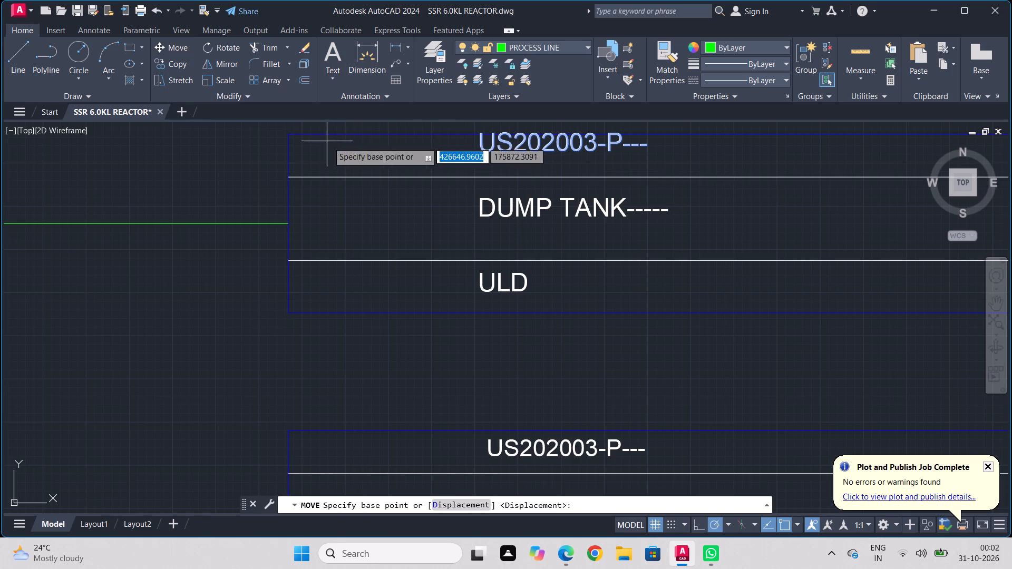
click(476, 151)
click(476, 164)
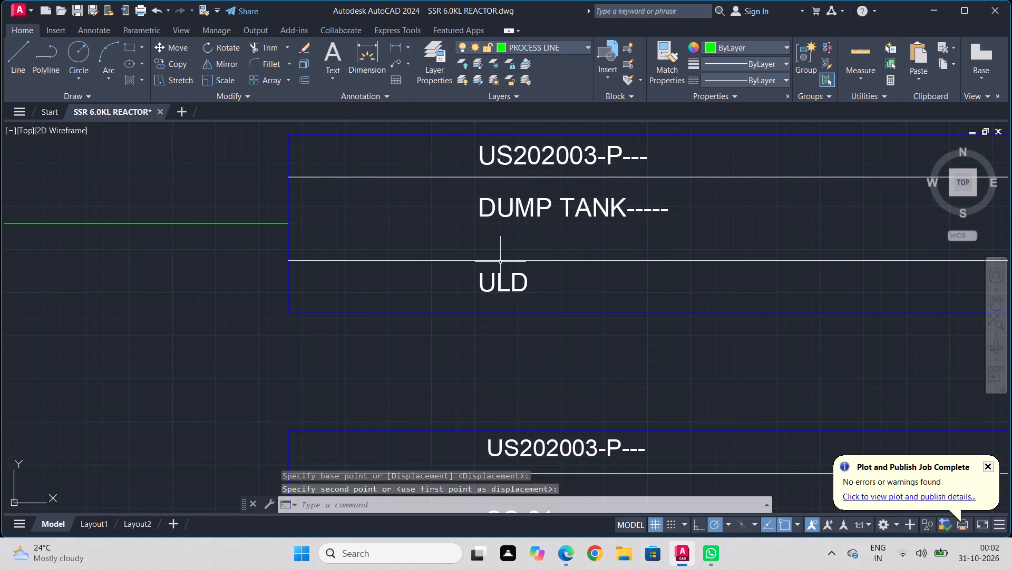
Scale up all three texts of the SC-01, CHBR(-20^ C) and CHWR(-5^ C) arrows together from the SC-01 arrow's tag.
middle_drag(489, 348, 501, 164)
scroll(489, 348, down, 1)
click(524, 227)
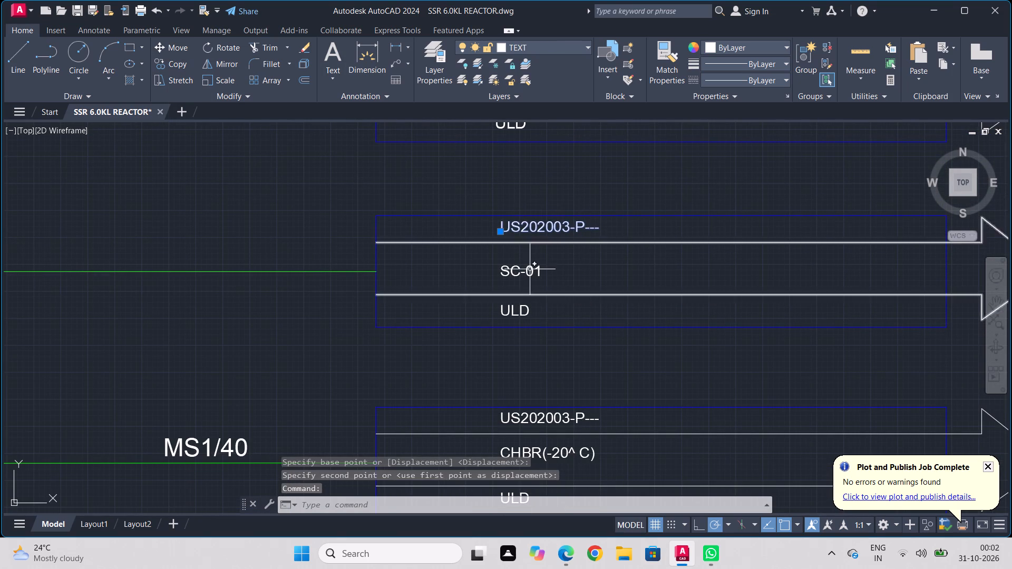
click(521, 269)
click(512, 312)
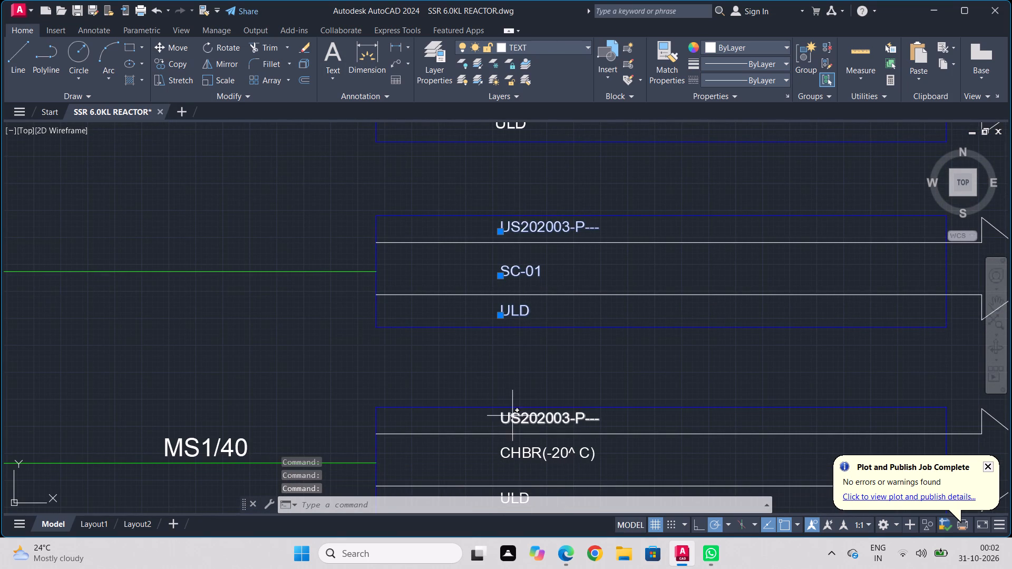
drag(513, 417, 514, 429)
click(525, 453)
middle_drag(547, 434, 565, 341)
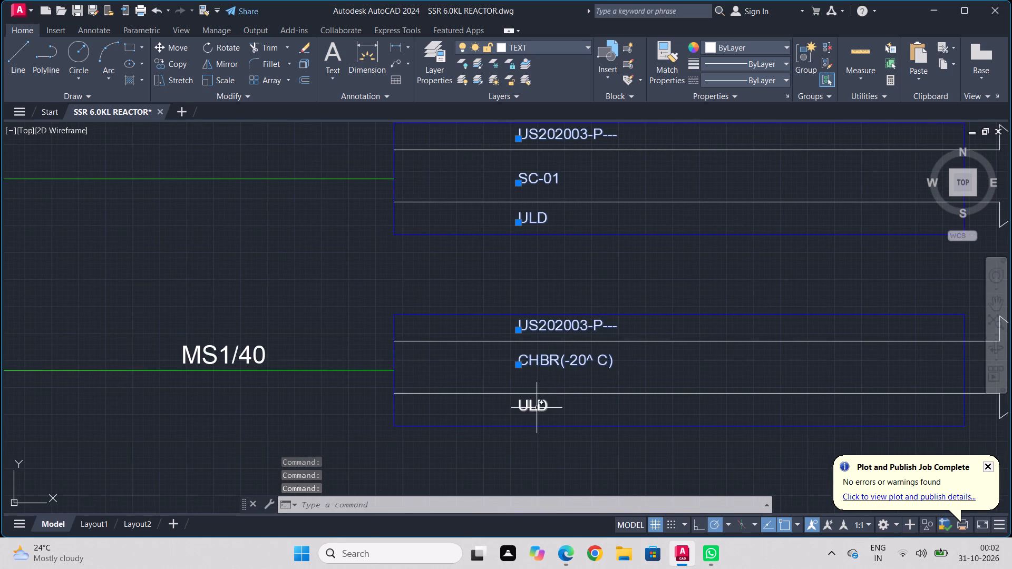
click(537, 406)
scroll(607, 361, down, 1)
middle_drag(575, 406, 578, 229)
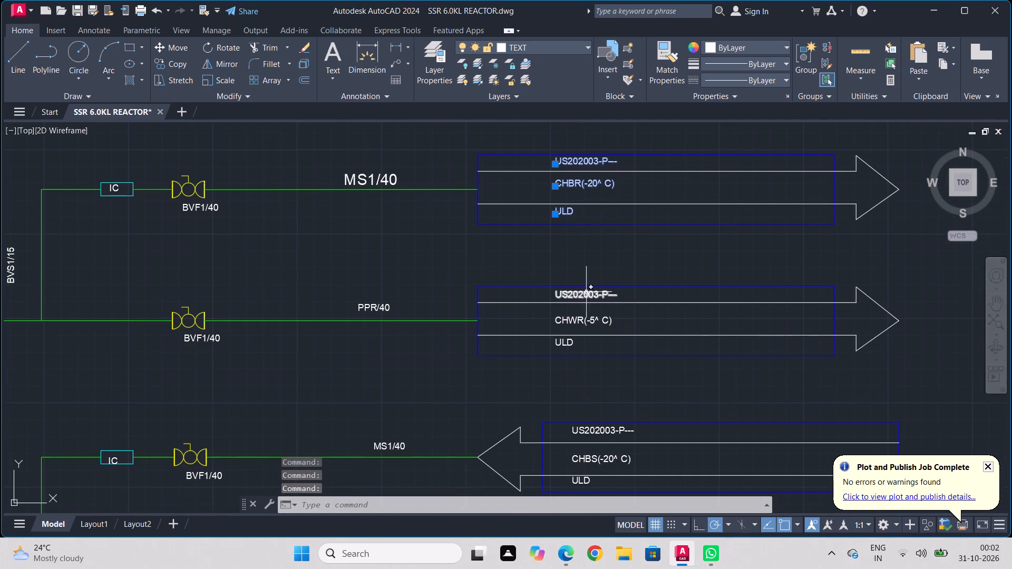
click(580, 295)
click(576, 320)
click(566, 344)
middle_drag(563, 291, 580, 419)
click(205, 79)
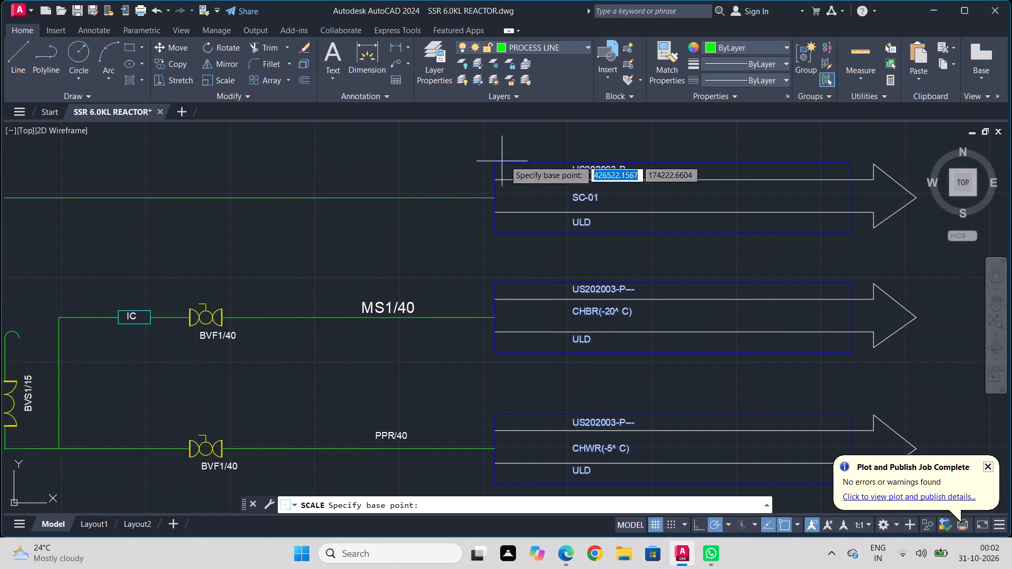
click(574, 175)
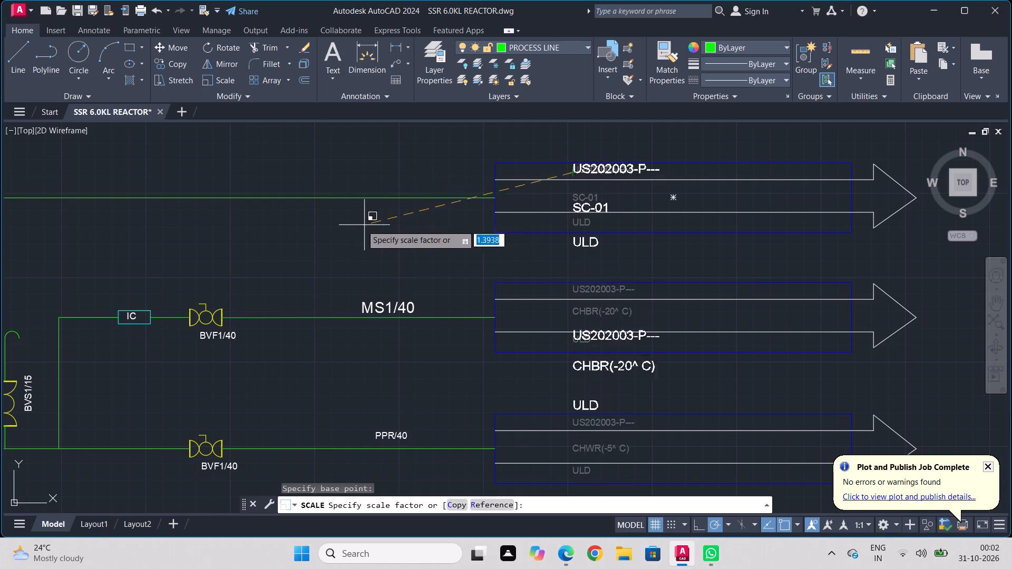
click(288, 217)
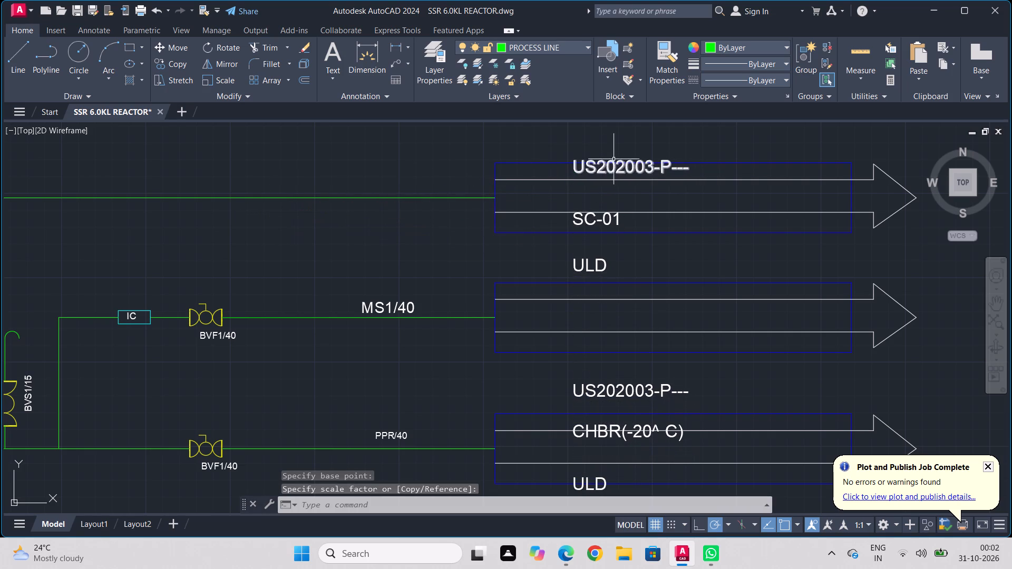
Move the SC-01 arrow's US202003-P--- text down to fit between the frame's top edge and the arrow's upper line.
click(611, 168)
scroll(612, 168, up, 3)
click(183, 43)
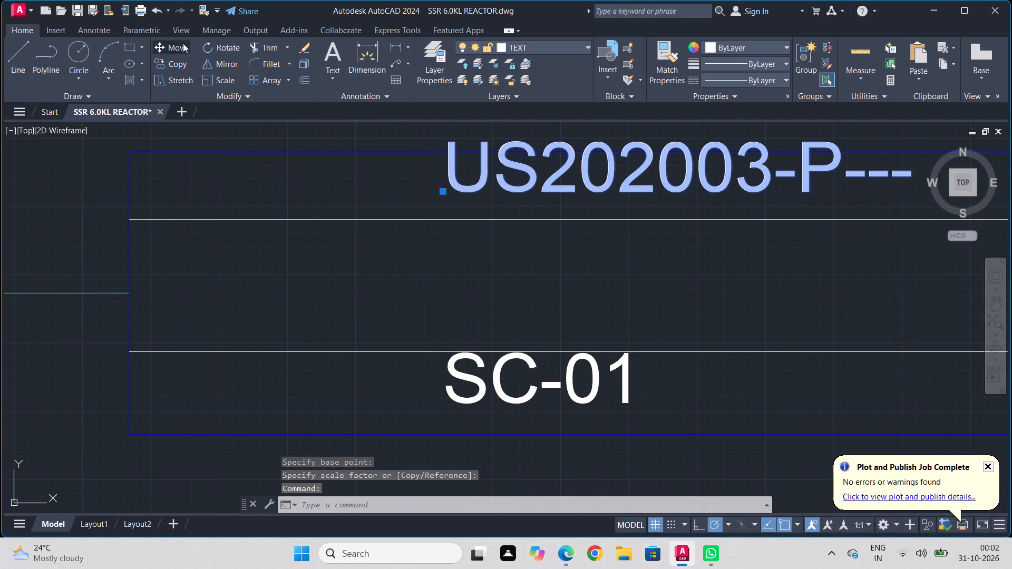
click(455, 179)
click(444, 200)
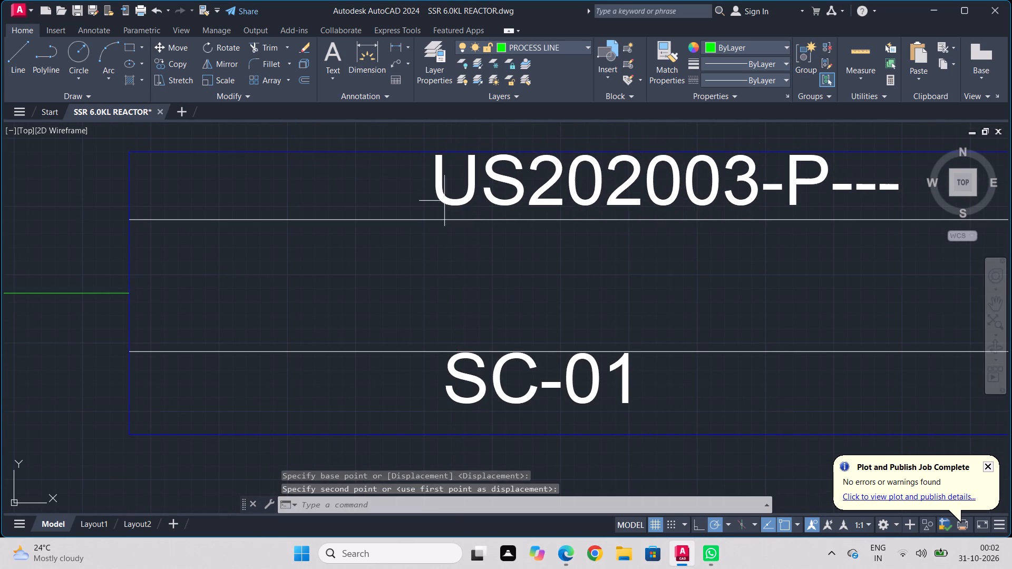
Move the SC-01 text straight up between the arrow's upper and lower lines.
middle_drag(499, 316, 512, 228)
click(492, 280)
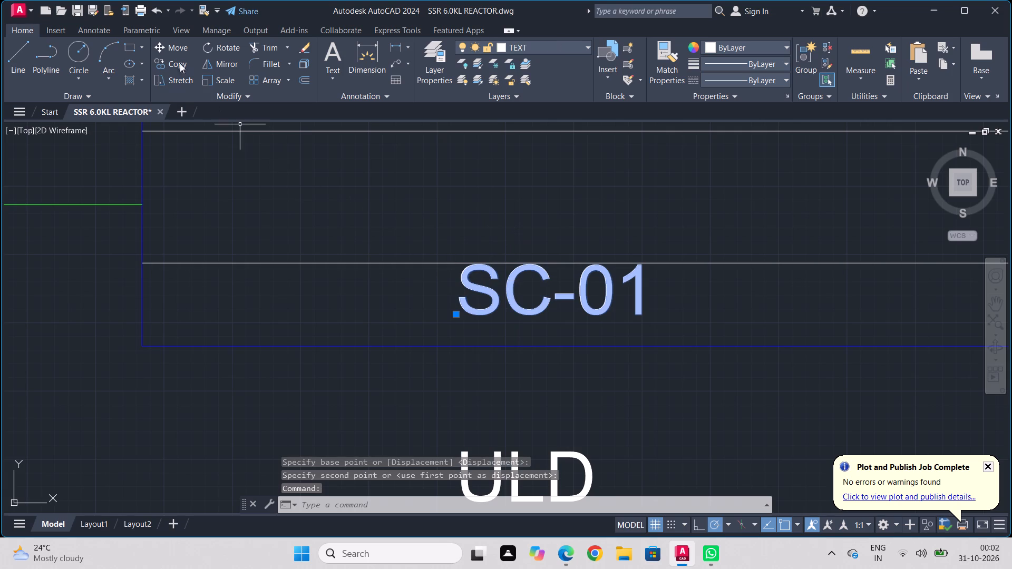
drag(166, 41, 168, 56)
click(489, 317)
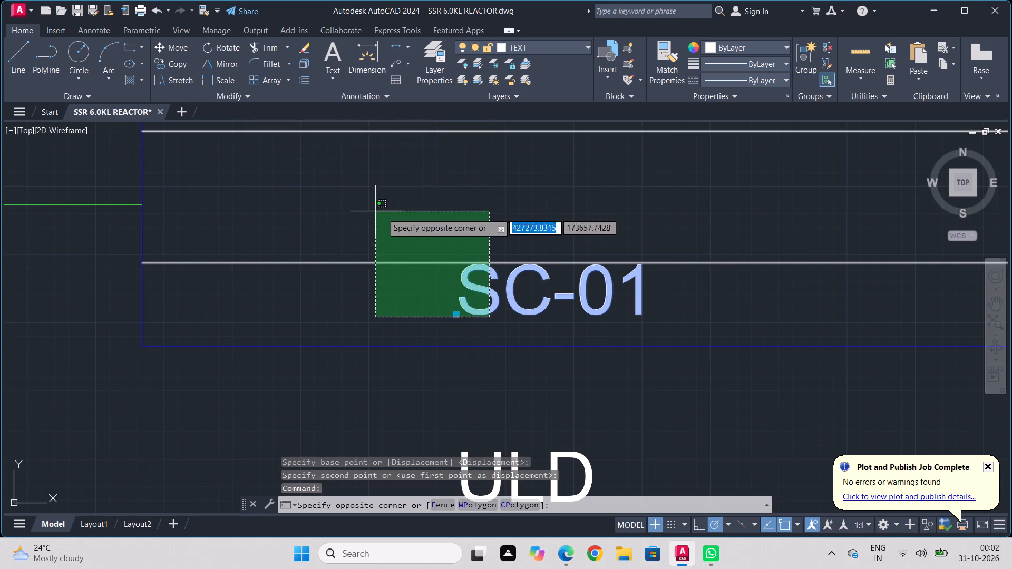
click(429, 221)
key(Escape)
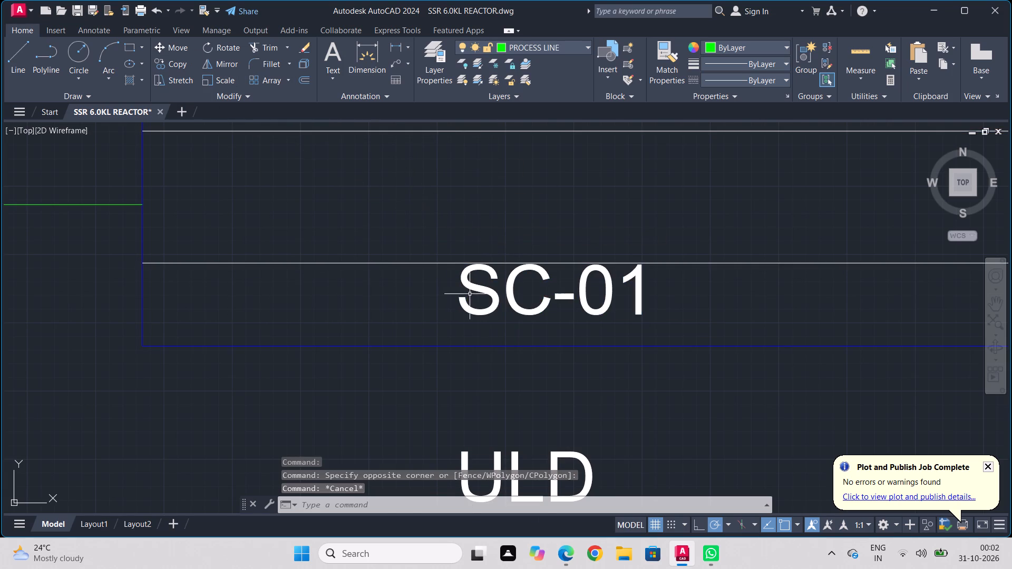
click(470, 294)
click(495, 291)
drag(461, 279, 501, 302)
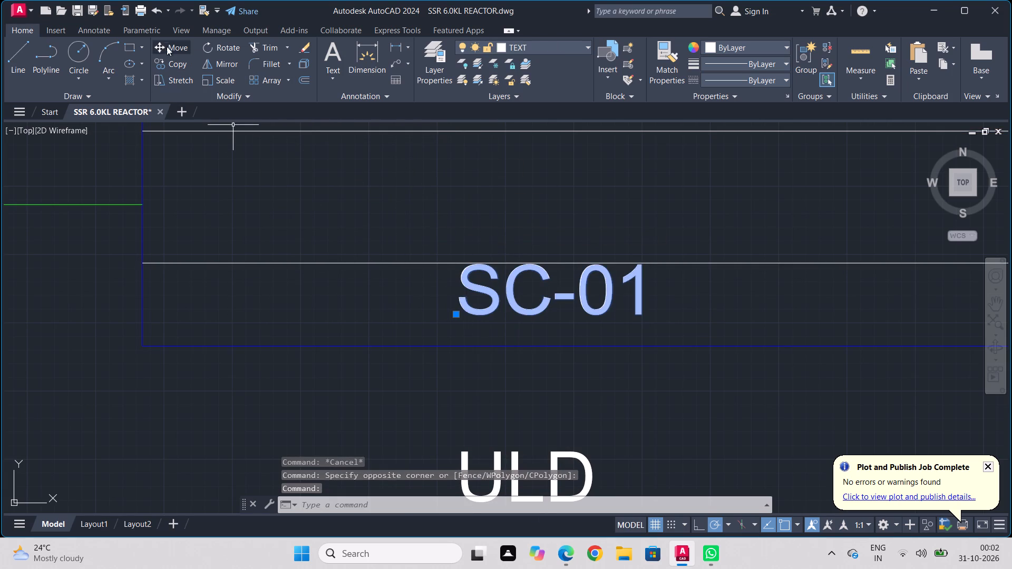
click(165, 44)
drag(464, 298, 478, 286)
click(468, 201)
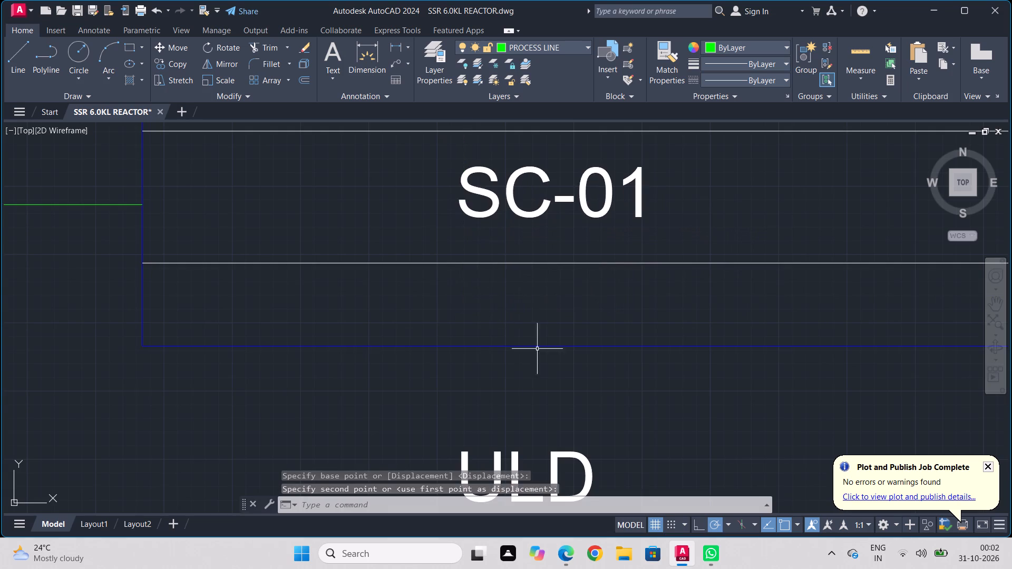
Move the SC-01 arrow's ULD text up into its frame, beneath the arrow's lower line.
middle_drag(544, 350, 571, 202)
click(528, 331)
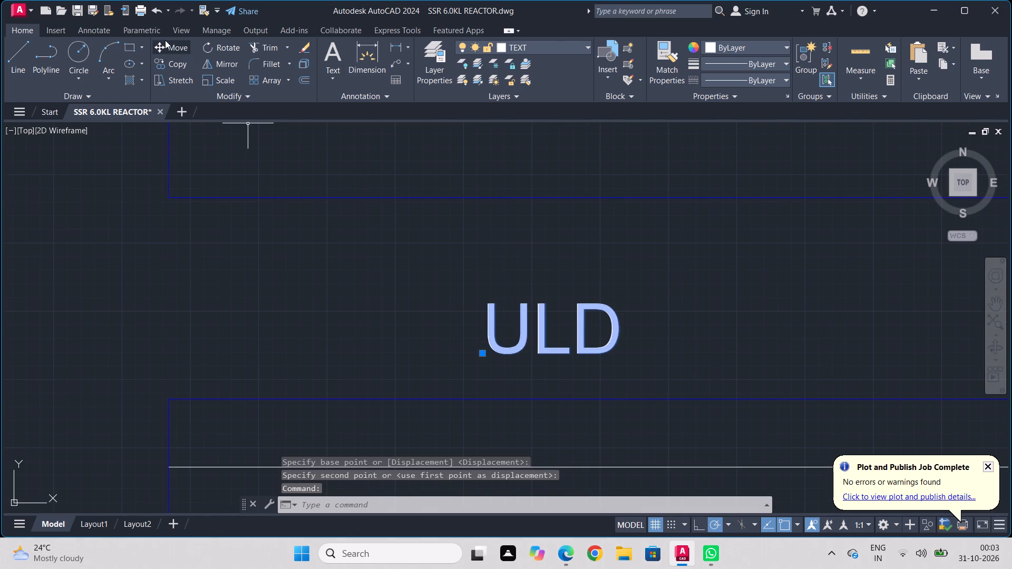
click(165, 40)
drag(513, 360, 513, 345)
click(524, 187)
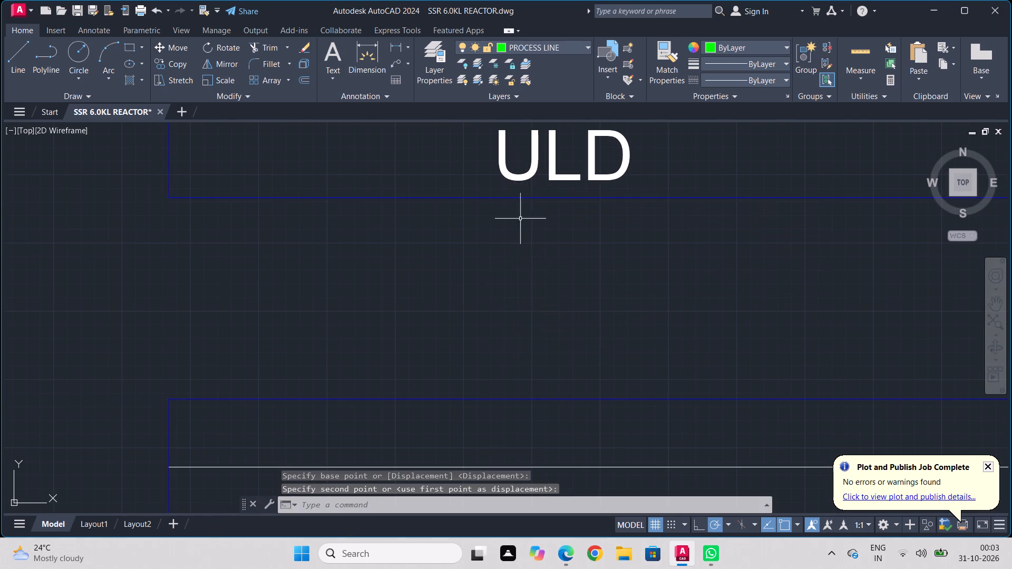
Move the US202003-P--- text above CHBR(-20^ C) up into the MS1/40 outlet arrow's frame, above its upper line.
scroll(527, 406, down, 2)
middle_drag(529, 401, 546, 248)
click(583, 424)
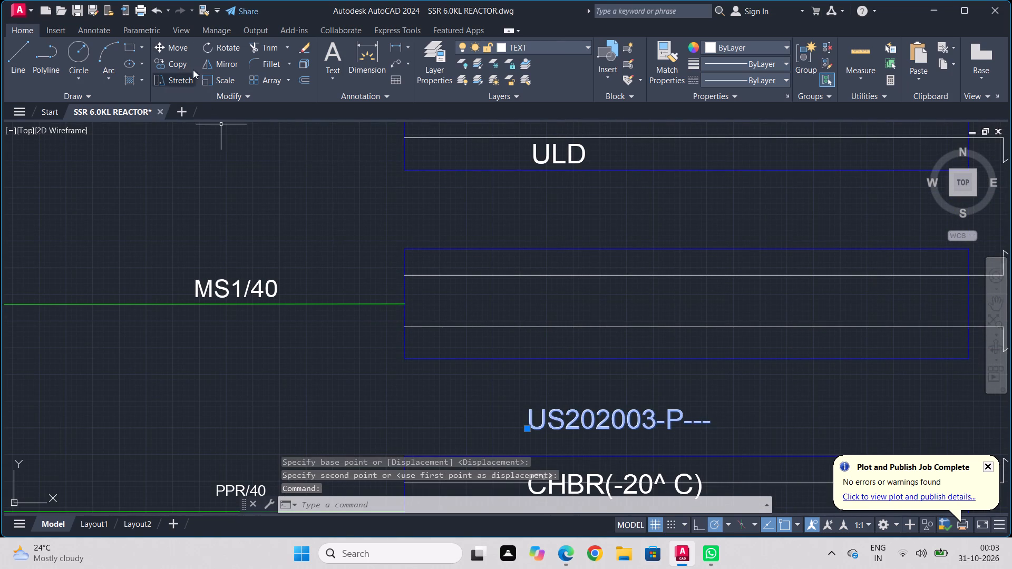
drag(167, 51, 184, 70)
click(172, 50)
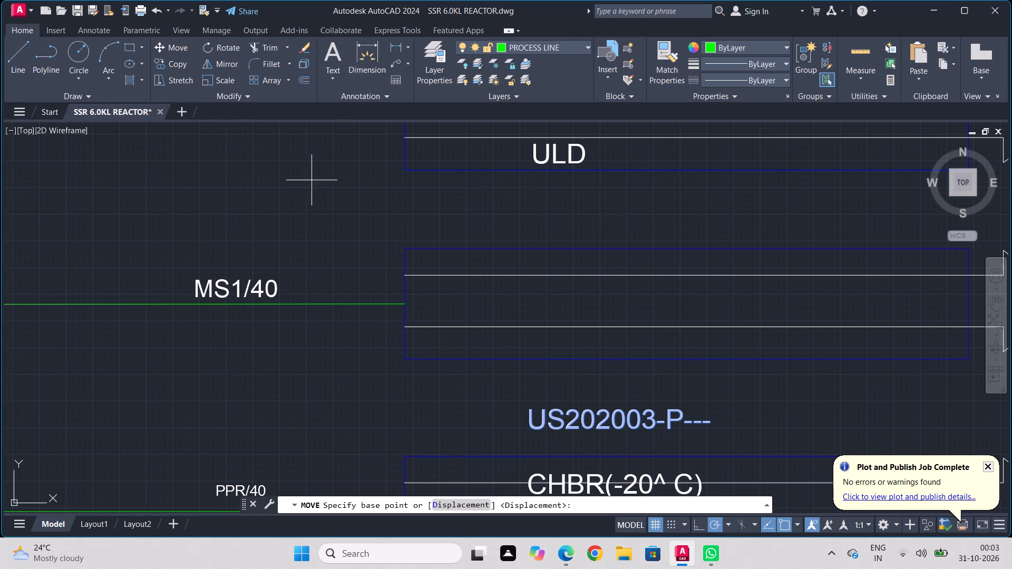
drag(530, 418, 530, 413)
scroll(527, 280, up, 2)
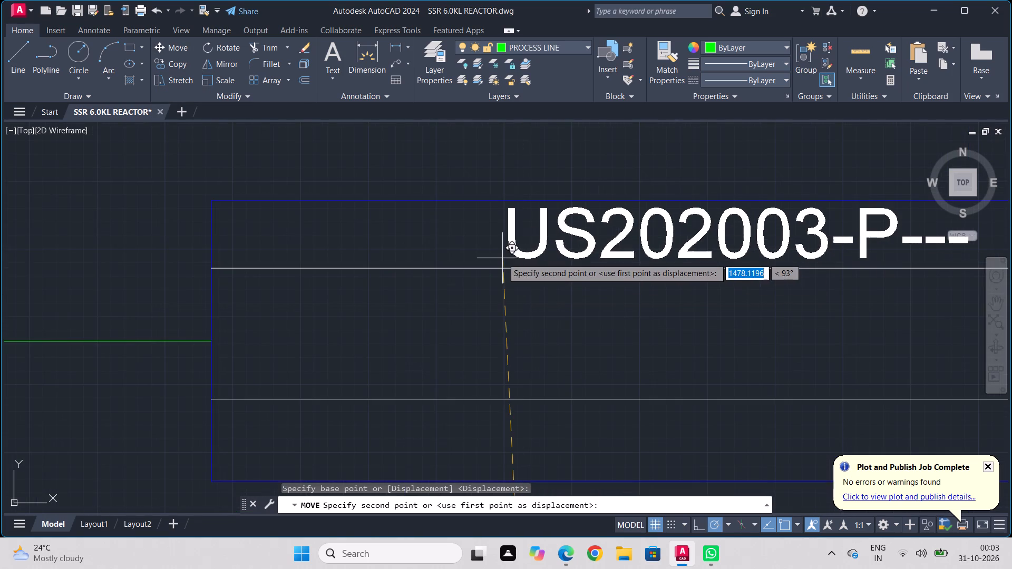
click(499, 260)
Move the CHBR(-20^ C) text up between the two lines of the MS1/40 outlet arrow.
scroll(621, 381, down, 1)
middle_drag(621, 381, 578, 175)
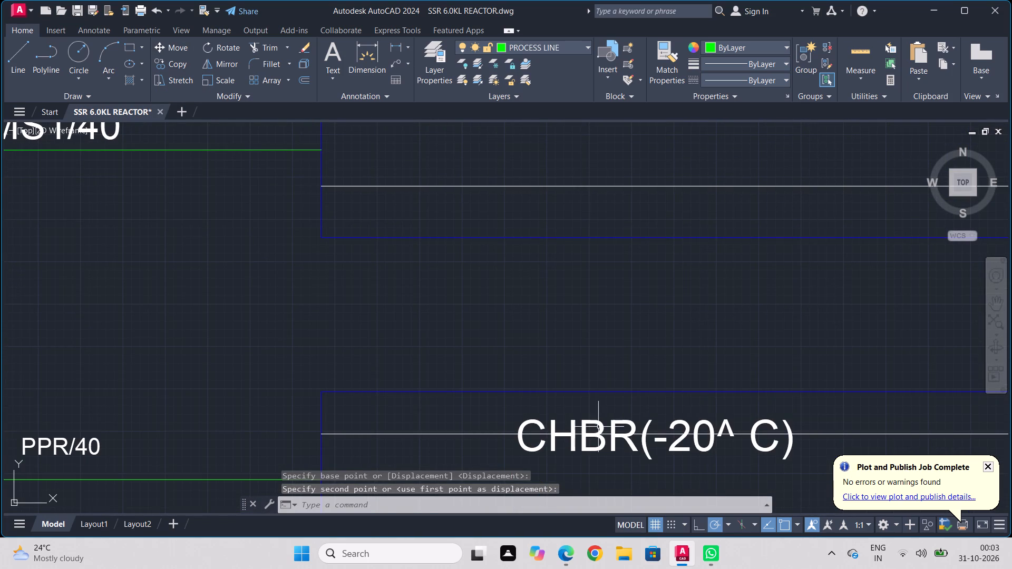
click(592, 429)
click(538, 430)
click(162, 48)
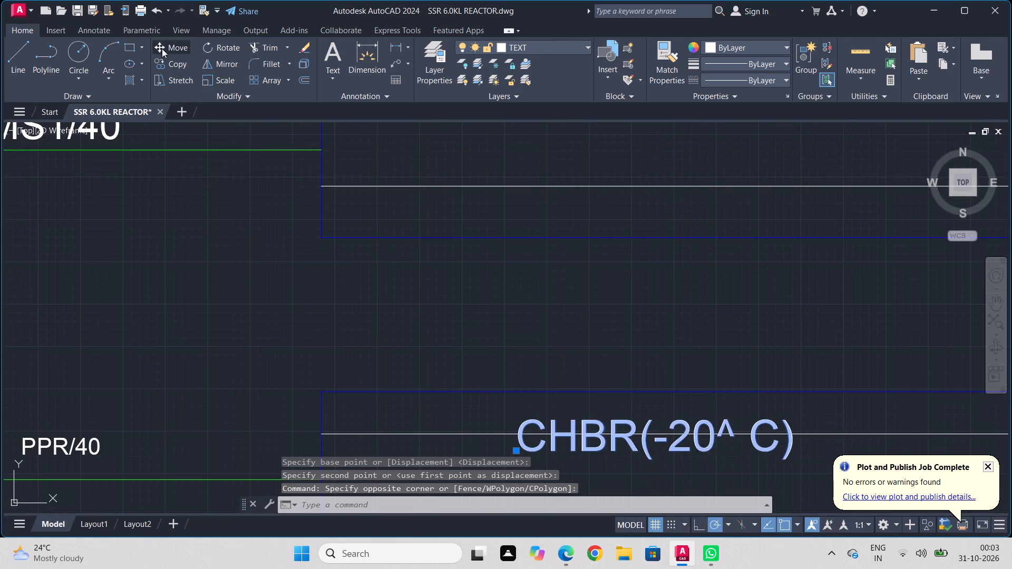
click(541, 430)
click(531, 158)
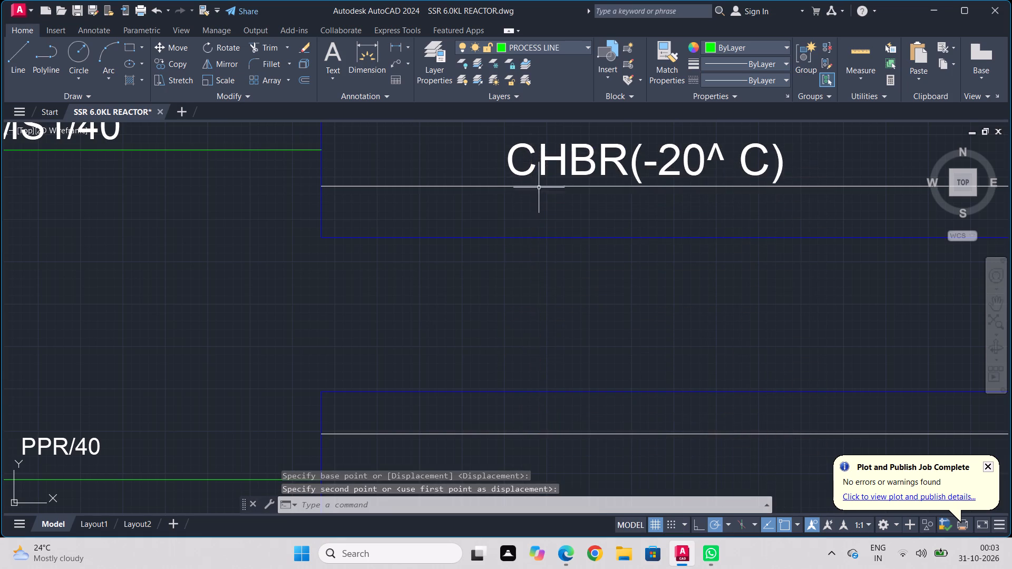
Move the CHBR(-20^ C) arrow's ULD text up into its frame, beneath the arrow's lower line.
scroll(598, 396, down, 1)
middle_drag(598, 396, 559, 172)
click(534, 286)
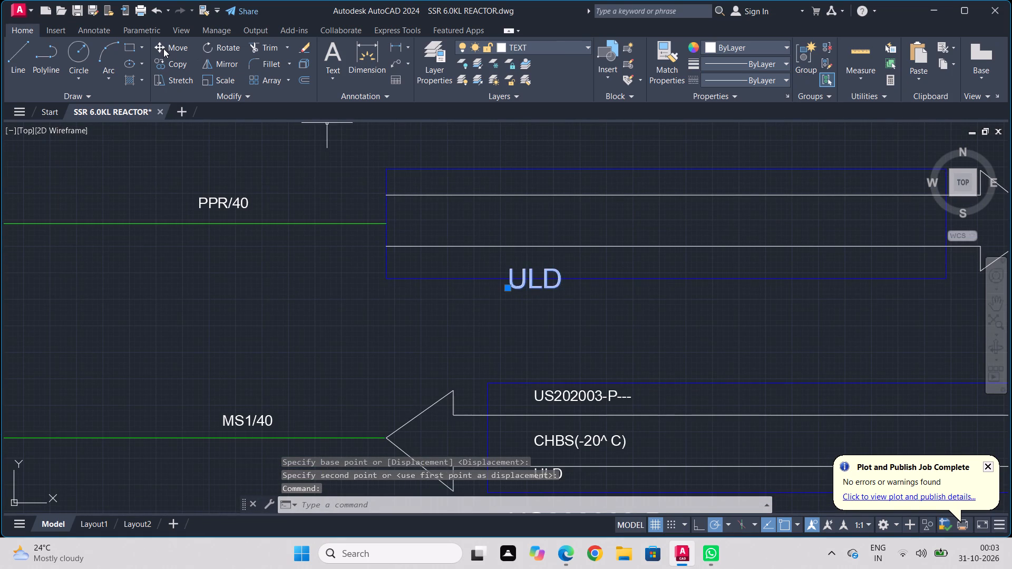
click(163, 48)
click(530, 287)
drag(569, 330, 587, 391)
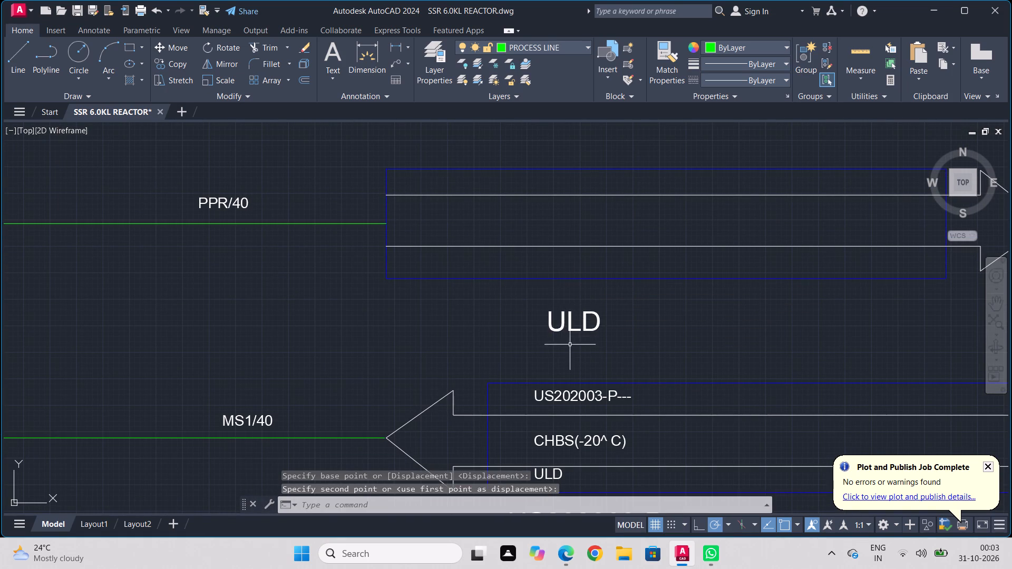
click(582, 311)
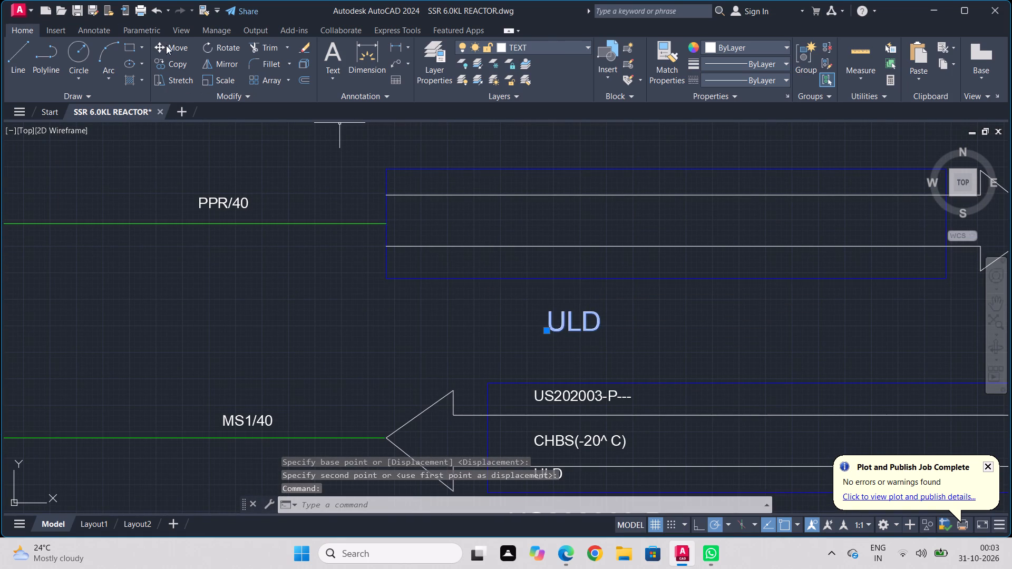
click(166, 45)
click(556, 326)
middle_drag(553, 262, 599, 498)
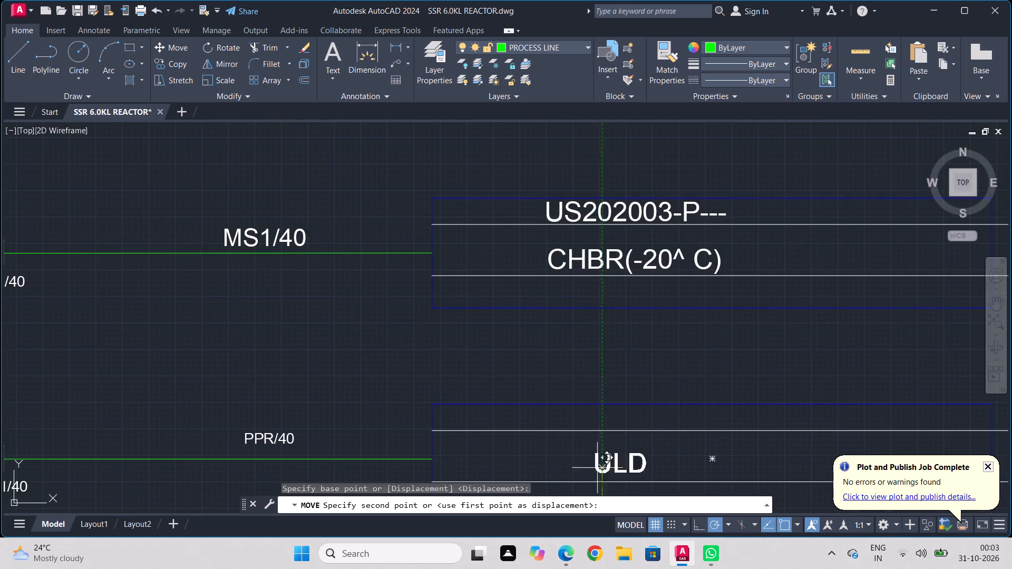
scroll(554, 315, up, 1)
click(580, 281)
Move the enlarged US202003-P---, CHWR(-5^ C) and ULD texts together up to the PPR/40 outlet arrow, with US202003-P--- near its upper line.
scroll(669, 452, down, 1)
middle_drag(670, 452, 664, 395)
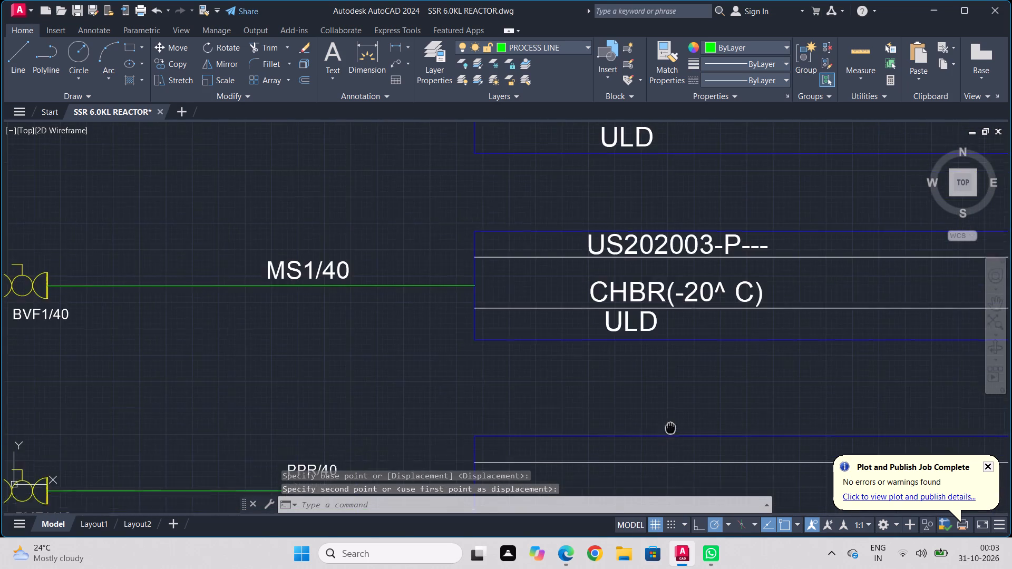
middle_drag(664, 395, 617, 191)
middle_drag(658, 404, 637, 237)
scroll(638, 244, down, 1)
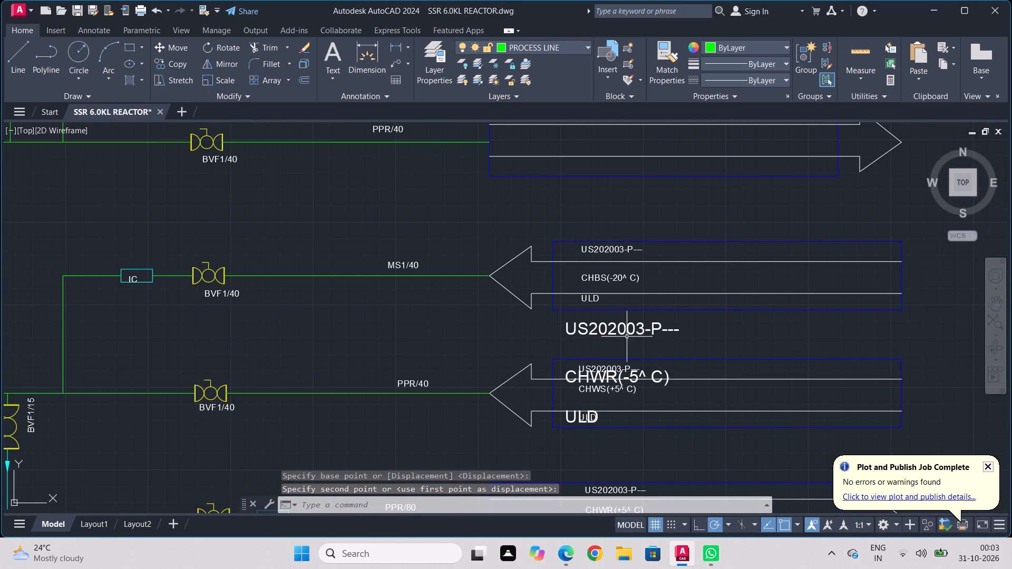
click(619, 333)
click(586, 378)
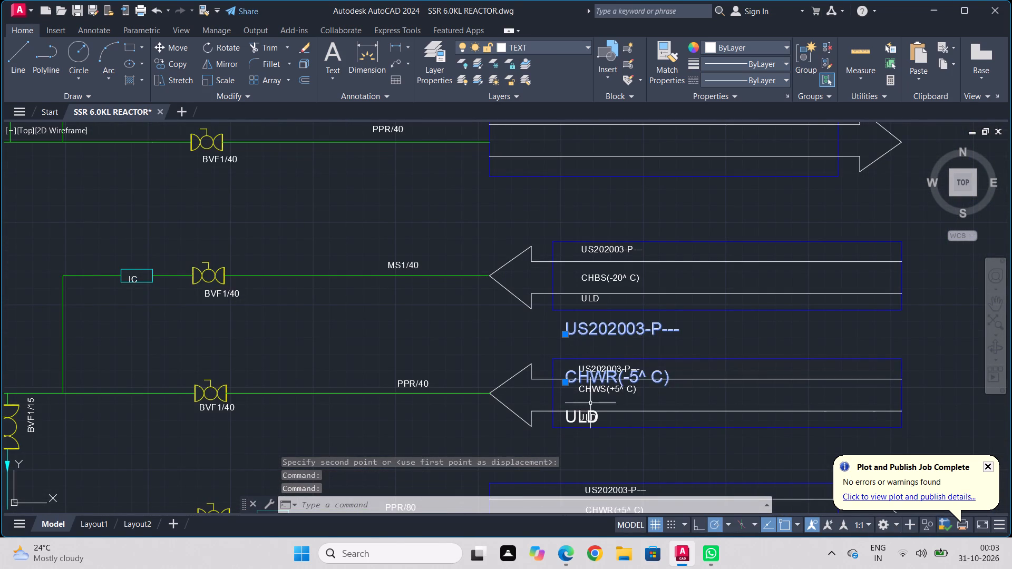
click(578, 417)
click(173, 46)
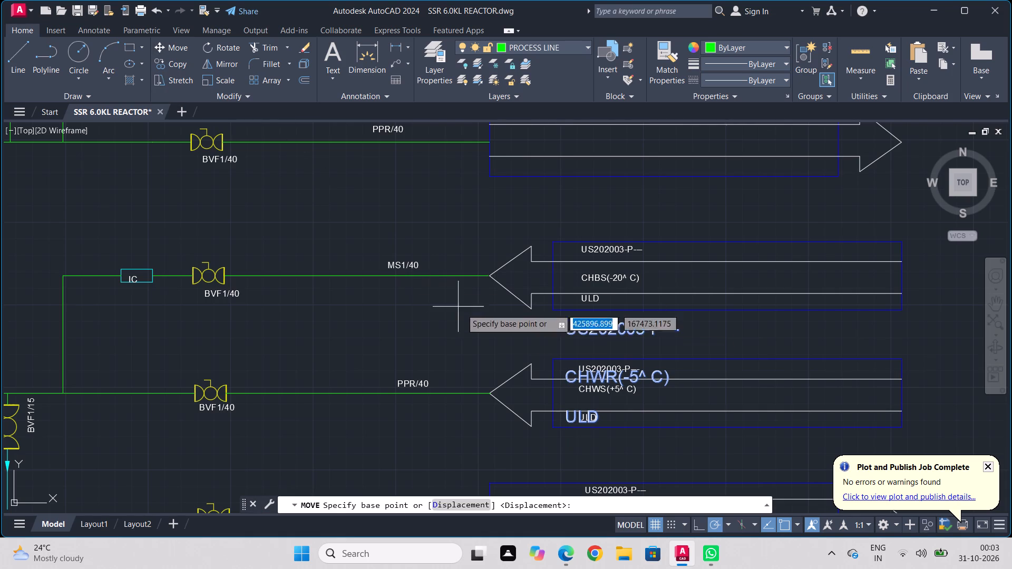
click(577, 323)
middle_drag(563, 193, 574, 454)
scroll(563, 193, down, 1)
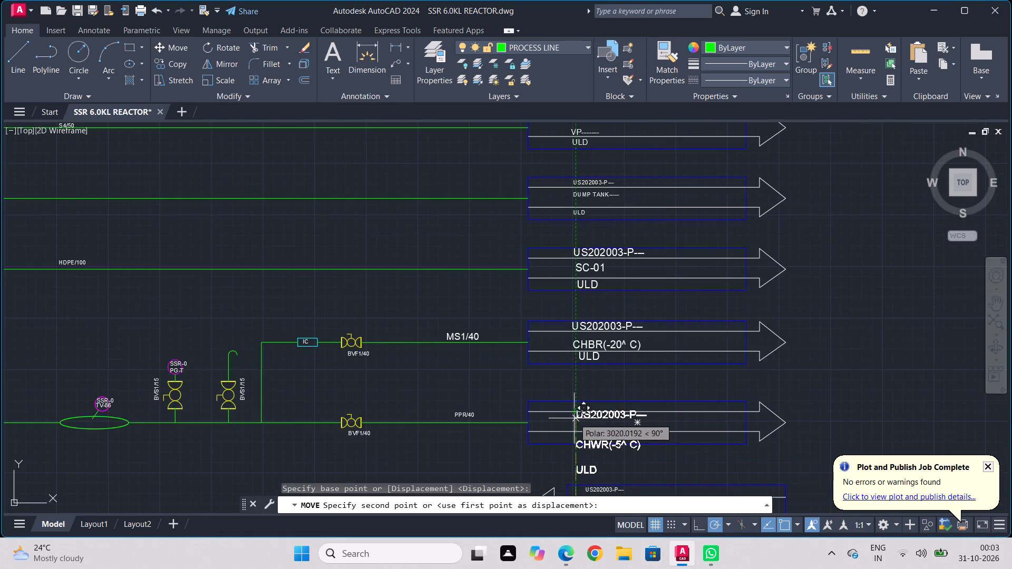
middle_drag(574, 418, 594, 315)
scroll(595, 313, up, 3)
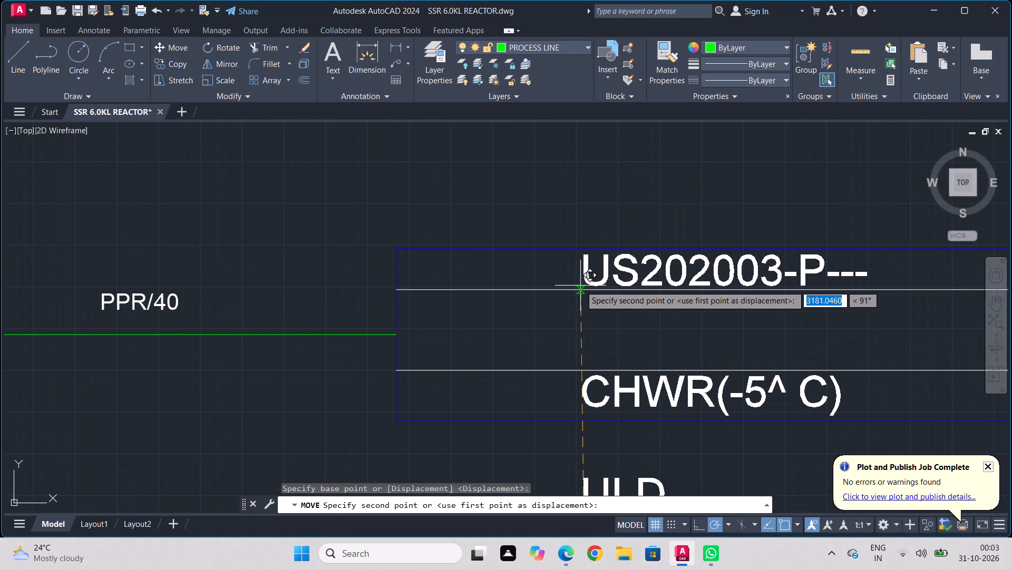
click(580, 286)
Move the CHWR(-5^ C) text up between the two lines of its arrow.
click(631, 394)
click(170, 52)
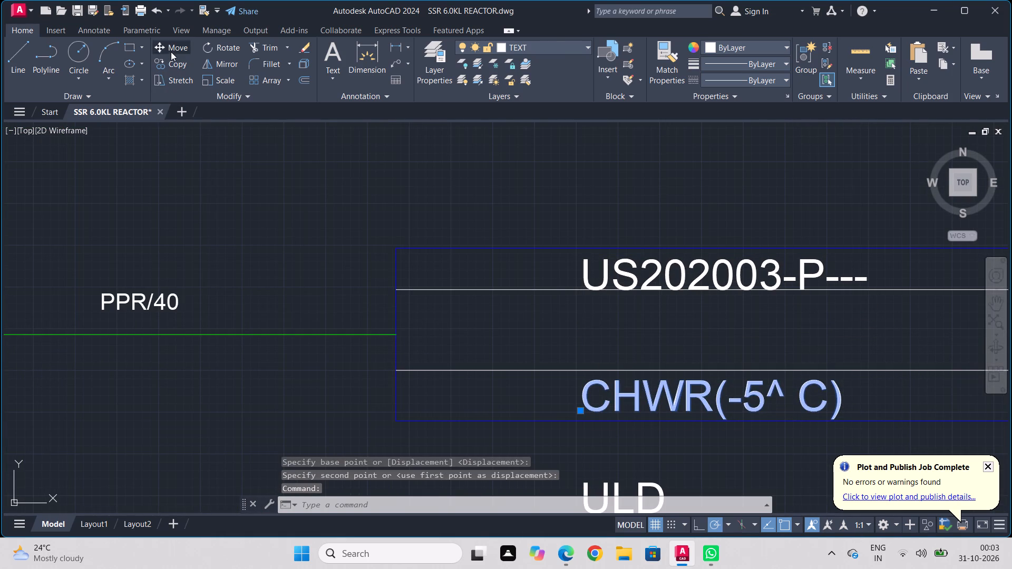
click(595, 396)
click(599, 338)
Move the CHWR(-5^ C) arrow's ULD text up into its frame, beneath the arrow's lower line.
middle_drag(628, 416, 640, 316)
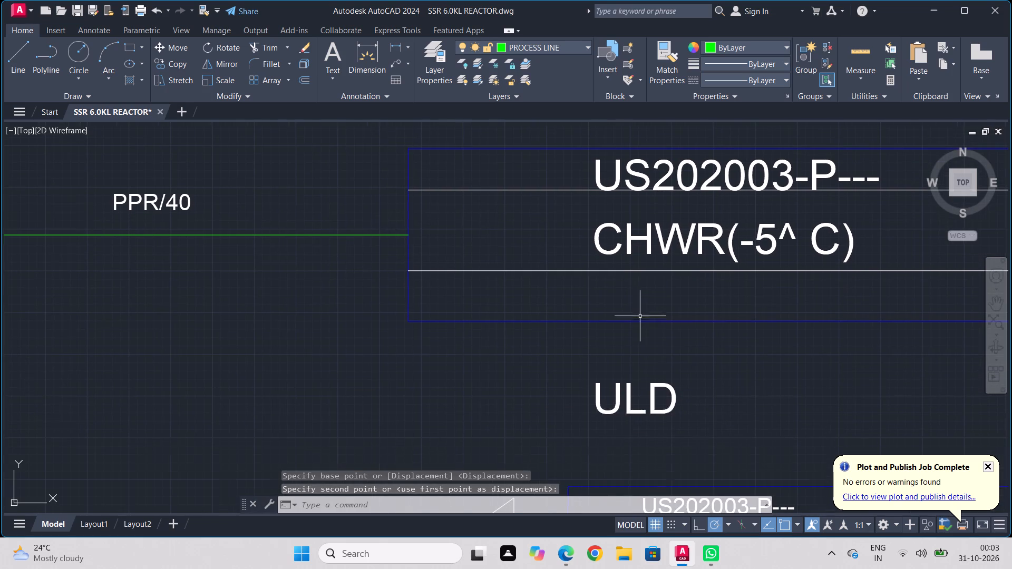
click(638, 386)
drag(638, 390, 635, 398)
click(635, 398)
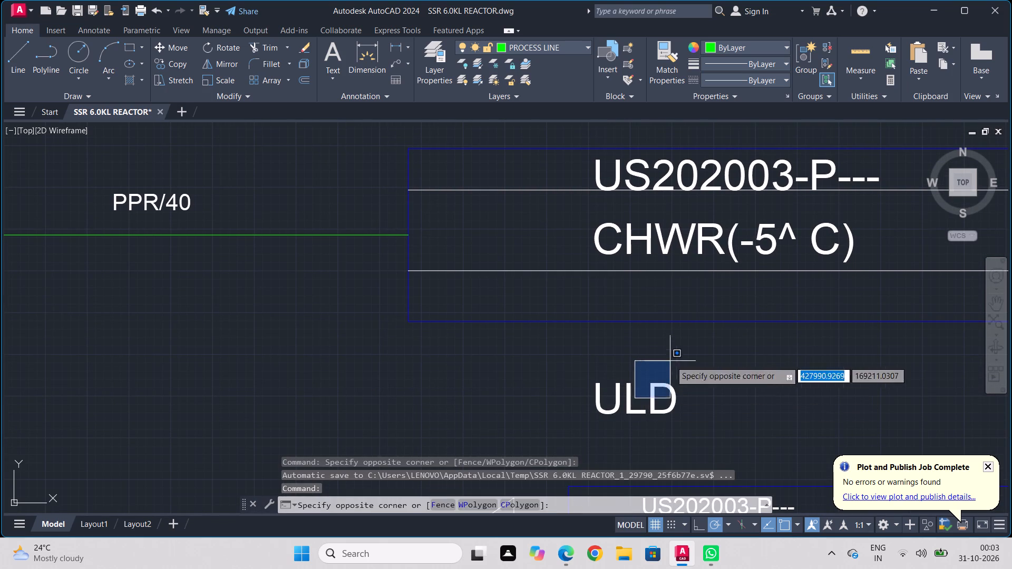
click(670, 361)
drag(659, 372, 653, 377)
click(592, 418)
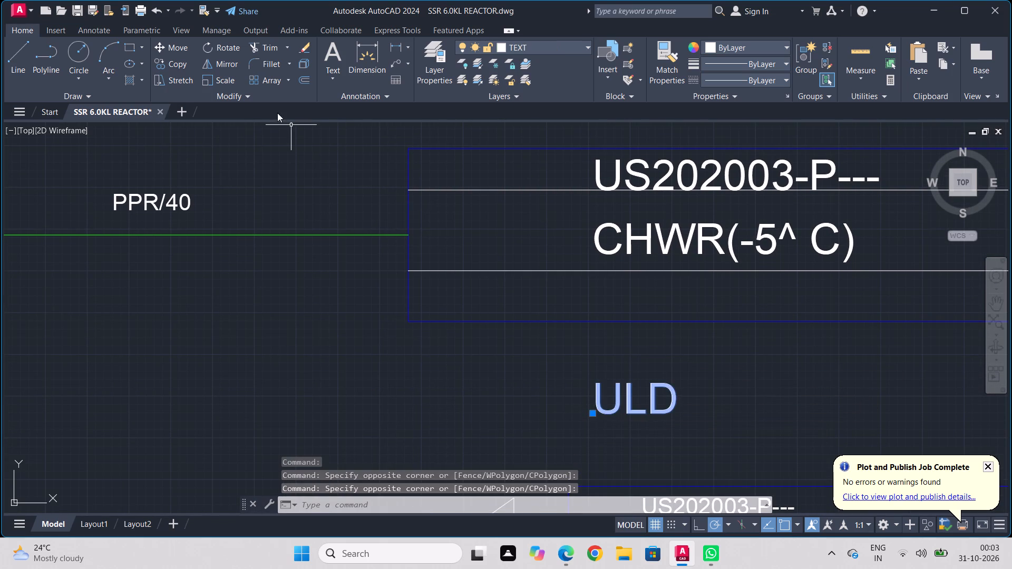
click(162, 46)
click(602, 393)
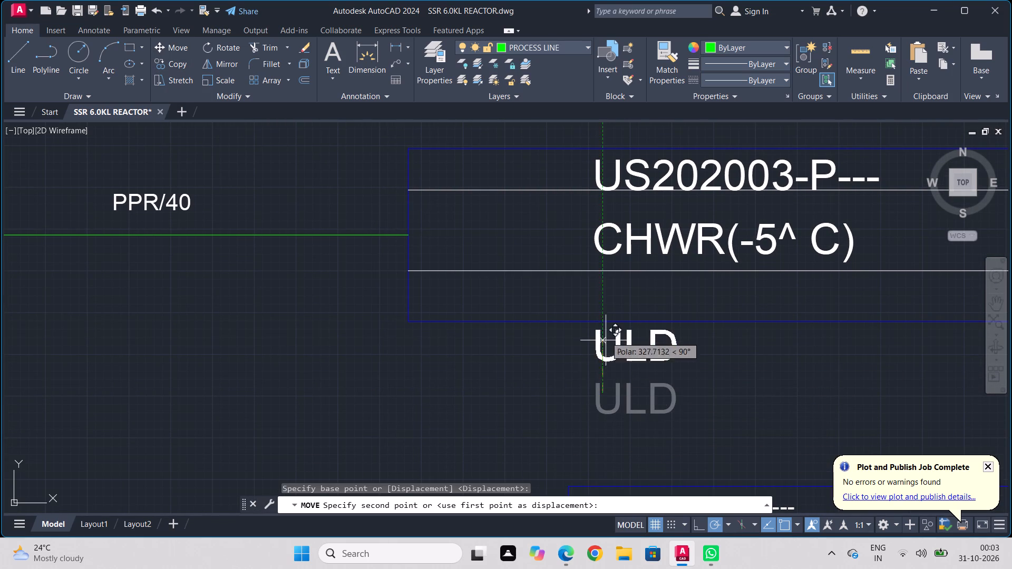
click(610, 288)
Scale the US202003-P---, CHBS(-20^ C) and ULD texts at the MS1/40 arrow together to more than double their size.
scroll(687, 436, down, 1)
middle_drag(687, 421, 641, 246)
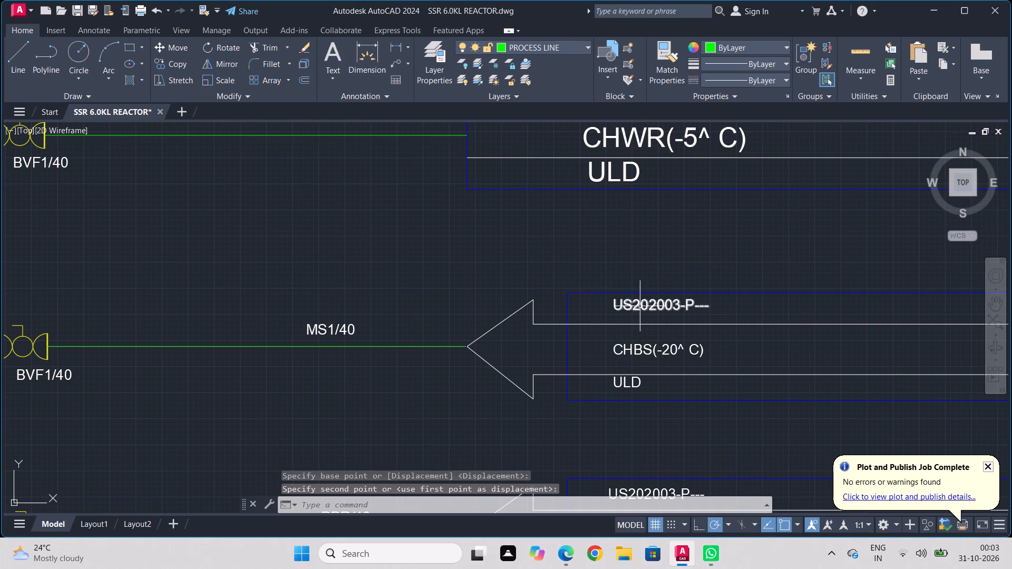
click(640, 306)
click(639, 352)
click(626, 385)
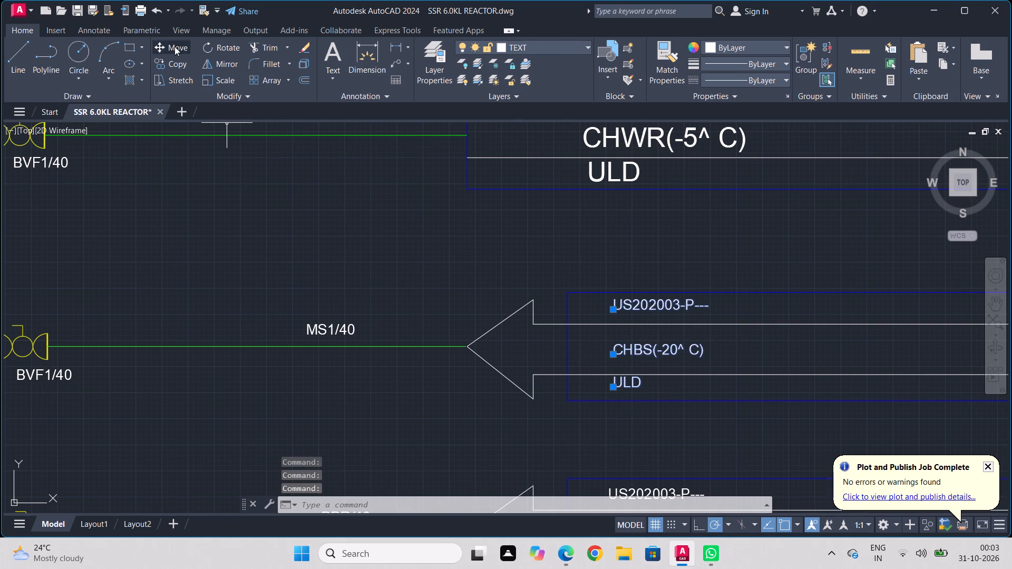
drag(220, 81, 221, 91)
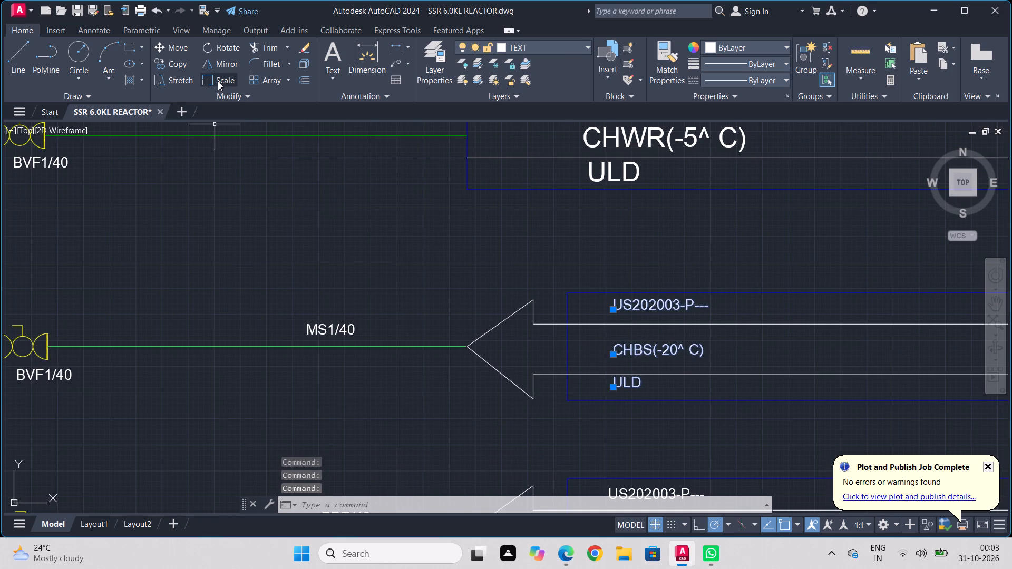
click(218, 81)
click(616, 306)
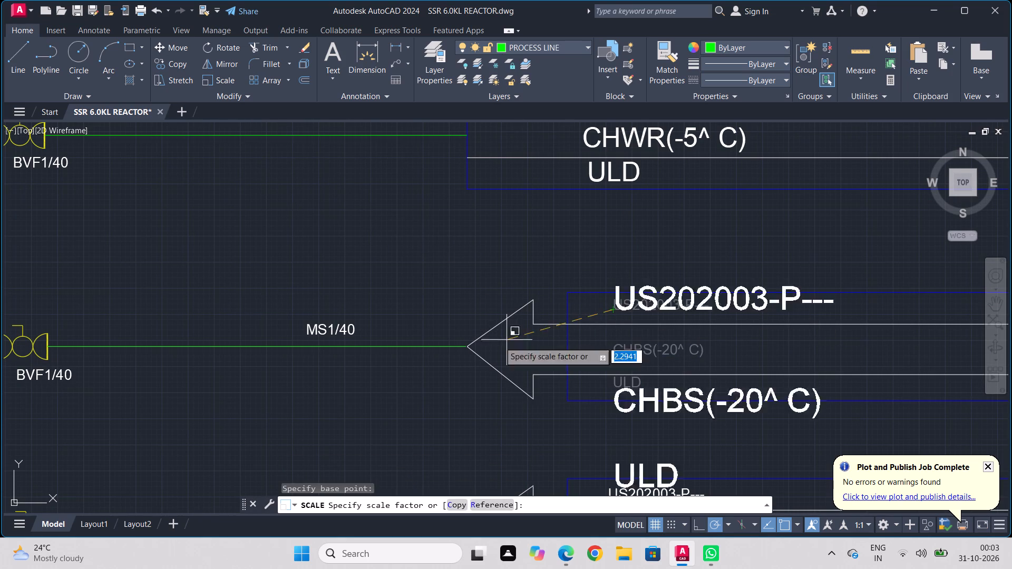
click(503, 344)
Move the enlarged US202003-P--- text at the MS1/40 arrow slightly so it sits within the frame above the arrow's upper line.
click(661, 296)
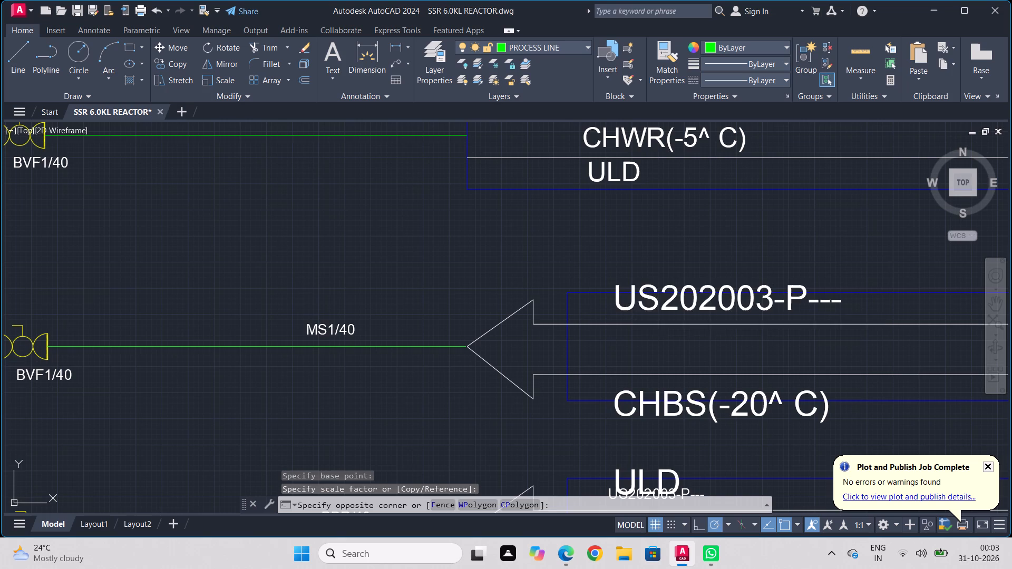
click(639, 310)
click(164, 45)
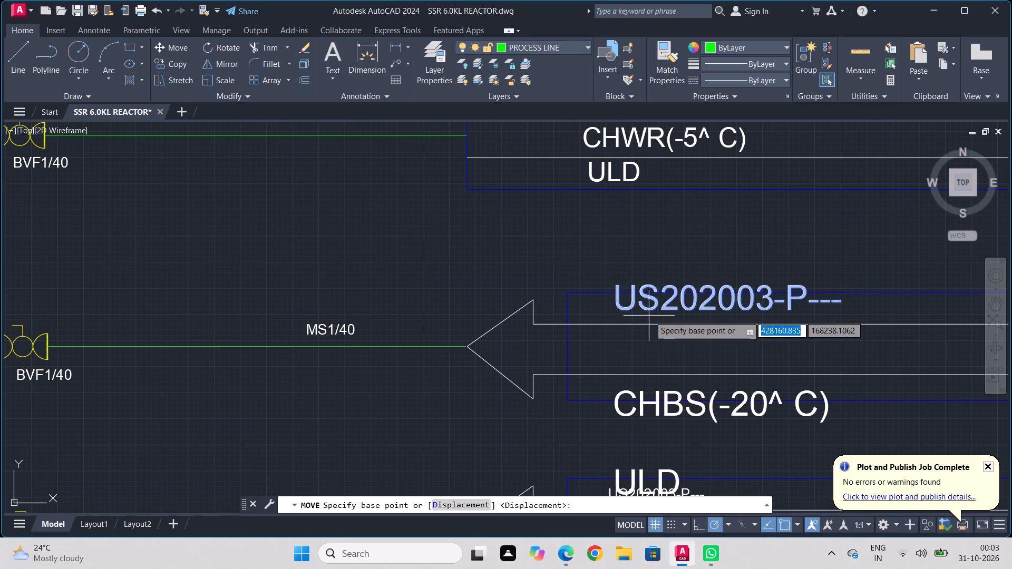
scroll(650, 312, up, 1)
click(632, 294)
click(623, 312)
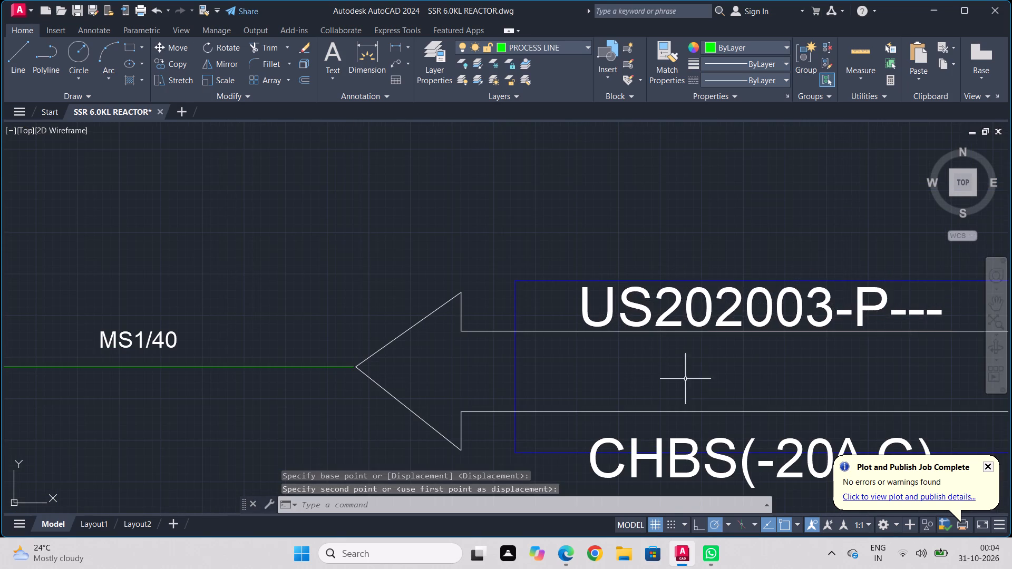
Move the CHBS(-20^ C) text up between the two lines of the MS1/40 arrow.
scroll(687, 385, down, 1)
middle_drag(687, 385, 656, 254)
click(658, 310)
click(187, 43)
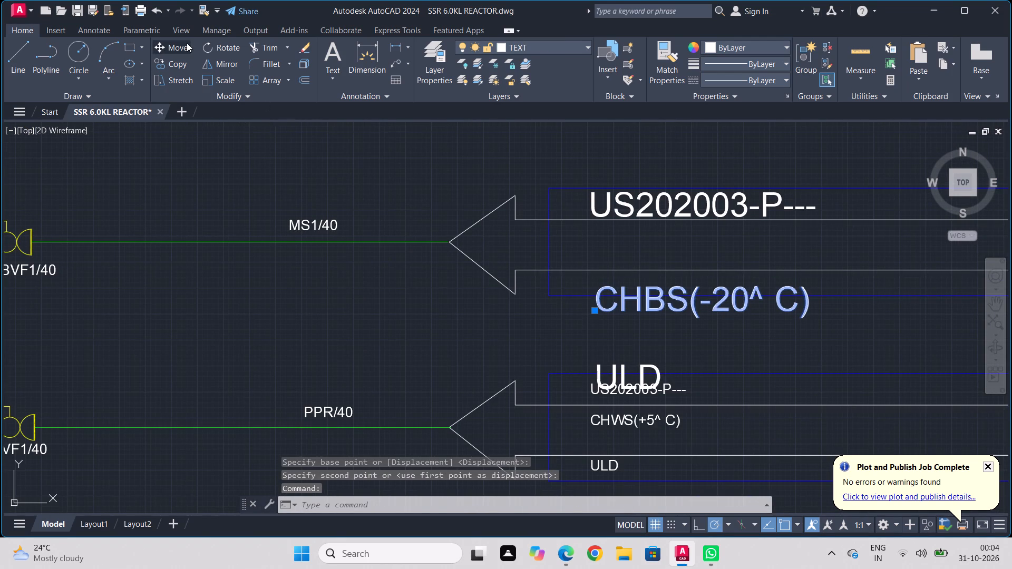
drag(611, 309, 612, 304)
click(605, 255)
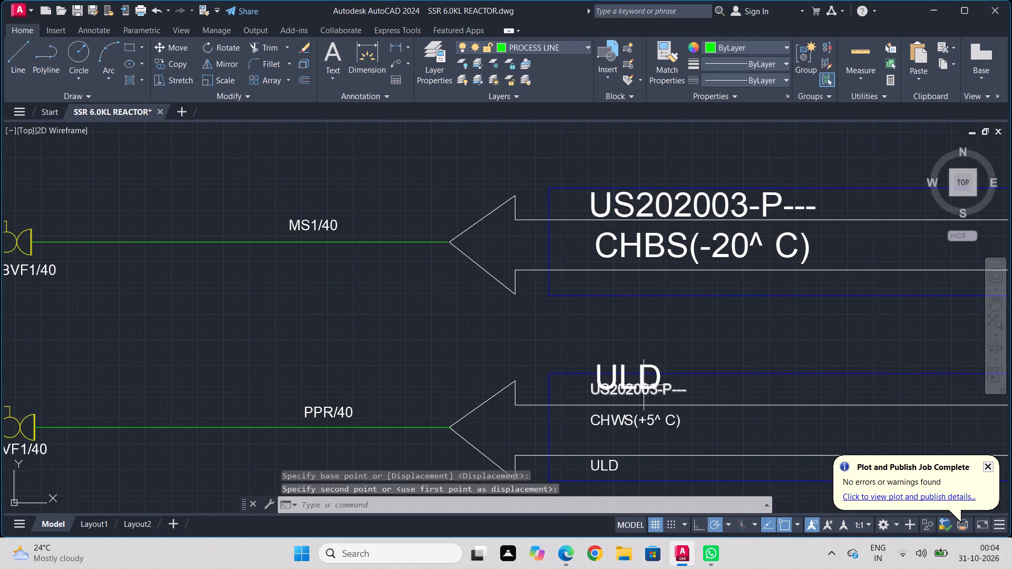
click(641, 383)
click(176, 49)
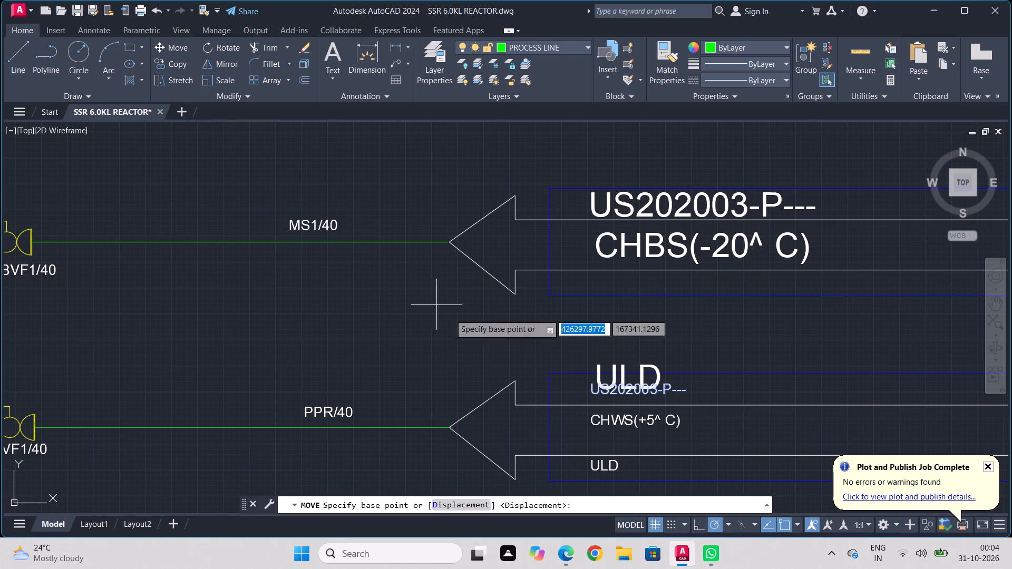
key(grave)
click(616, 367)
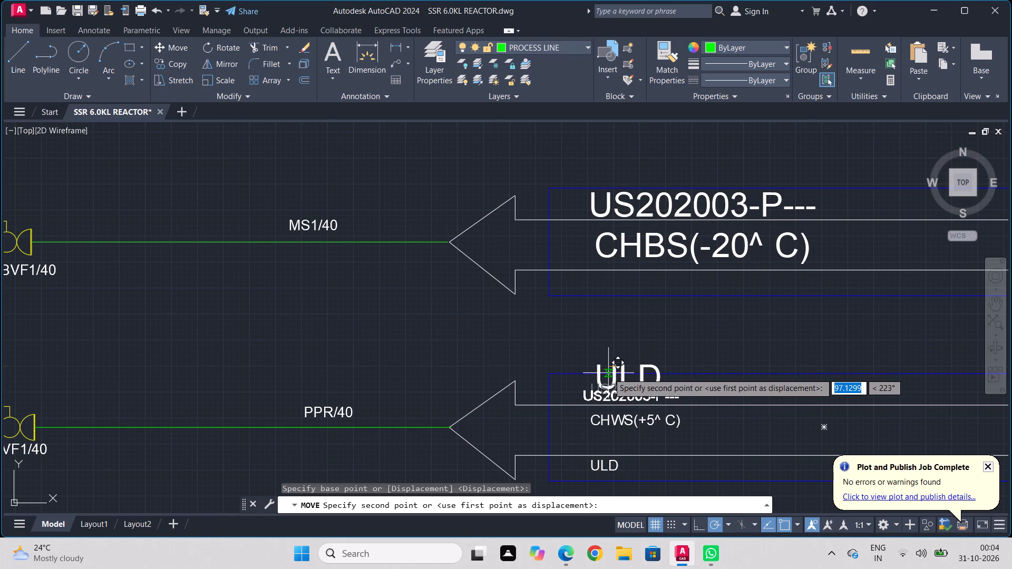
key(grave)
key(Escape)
Move the CHBS(-20^ C) arrow's ULD text up into its frame, beneath the arrow's lower line.
click(614, 365)
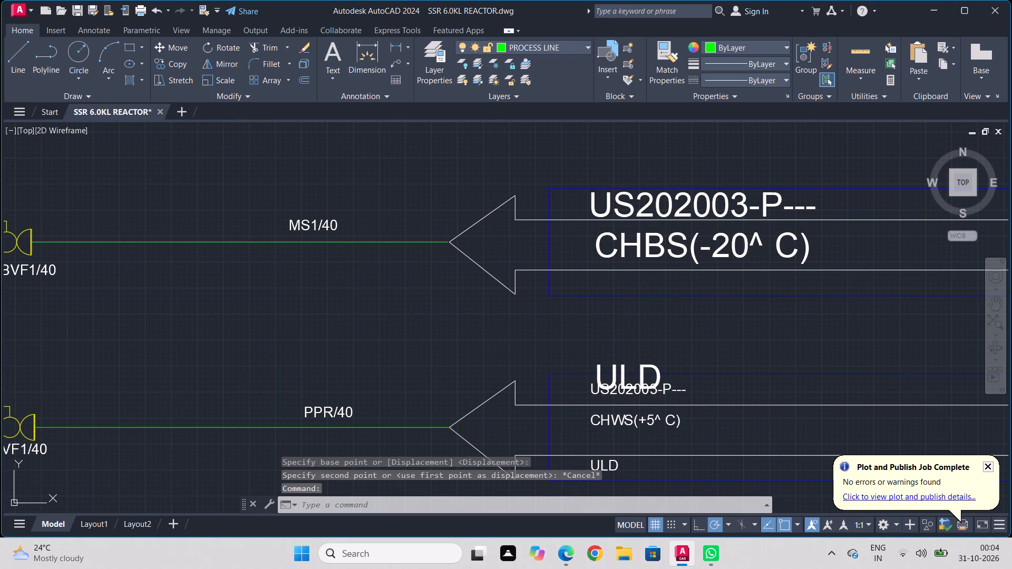
click(160, 45)
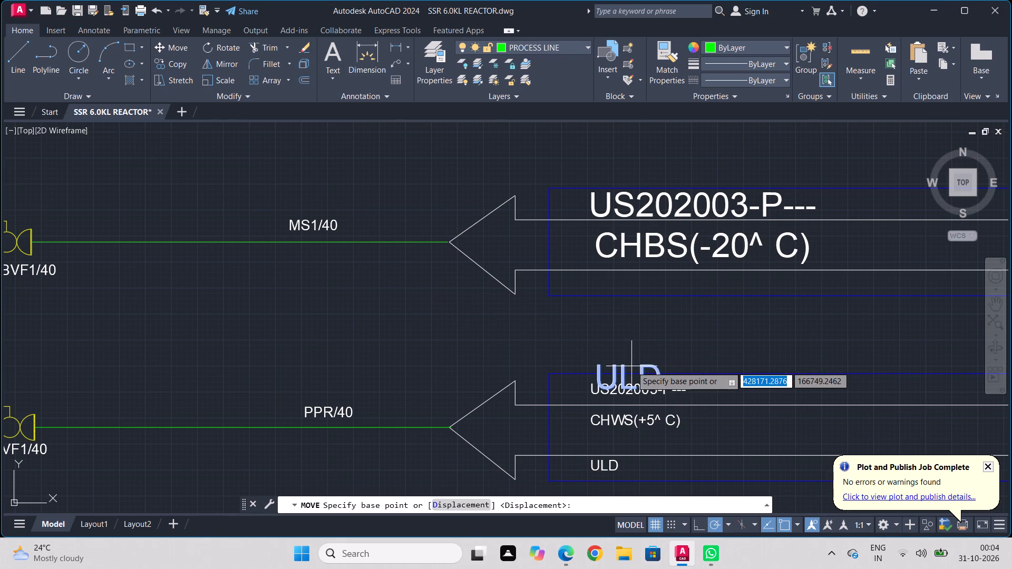
click(631, 366)
scroll(651, 276, up, 3)
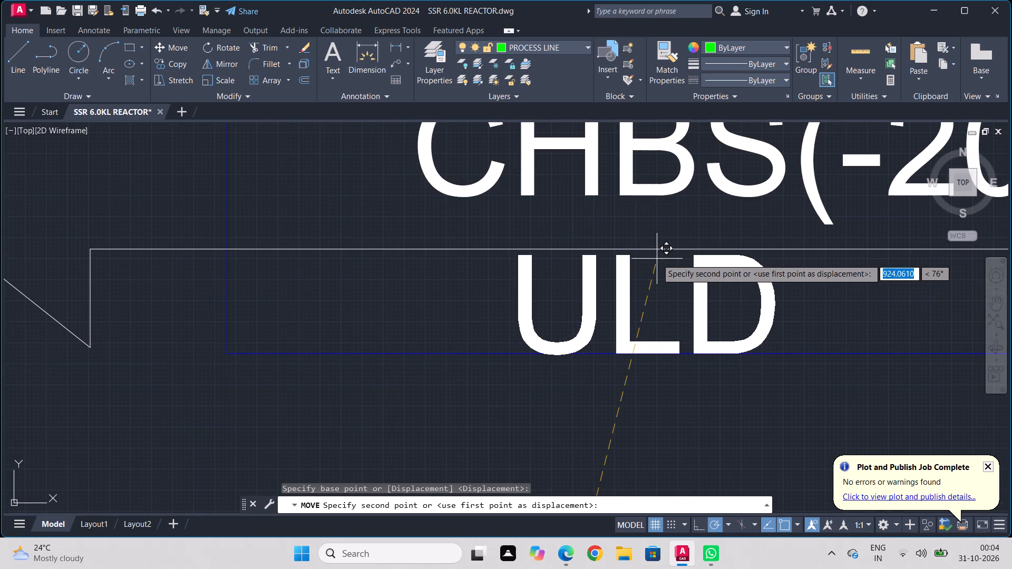
click(657, 254)
Reduce the CHBS(-20^ C) arrow's ULD text so it fits between the arrow's lower line and the frame edge.
click(617, 306)
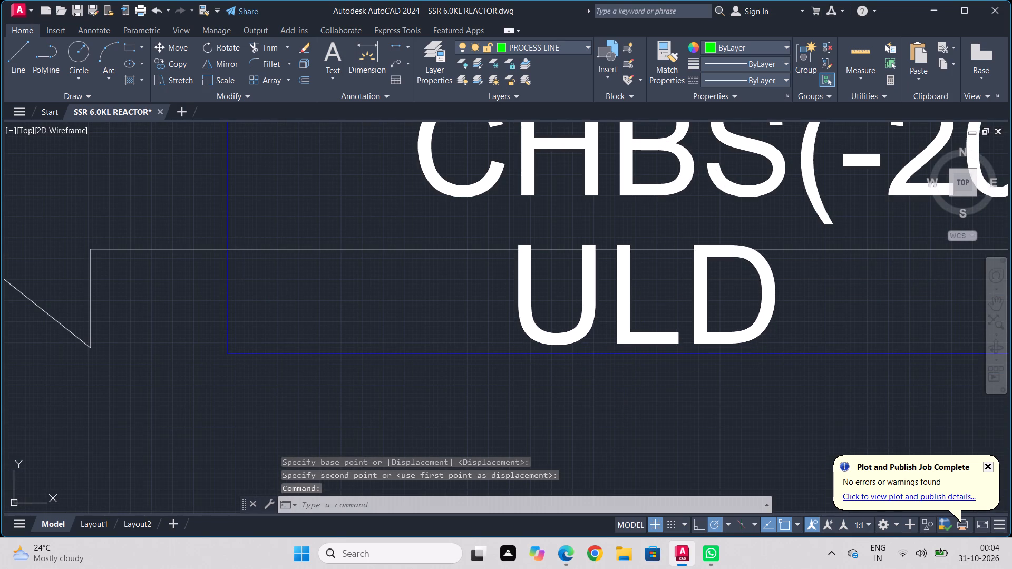
drag(216, 82, 224, 92)
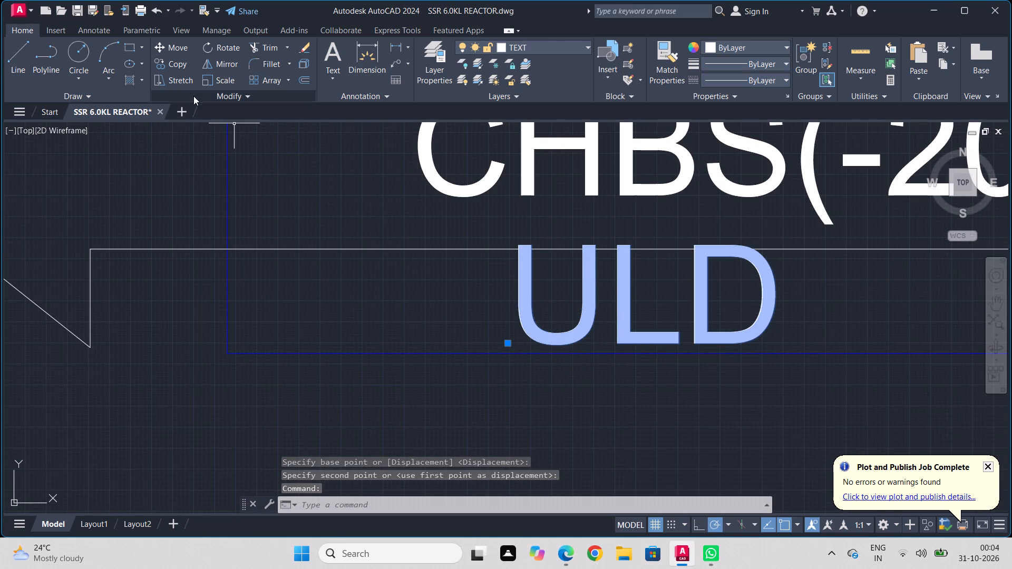
click(212, 80)
click(527, 300)
click(467, 320)
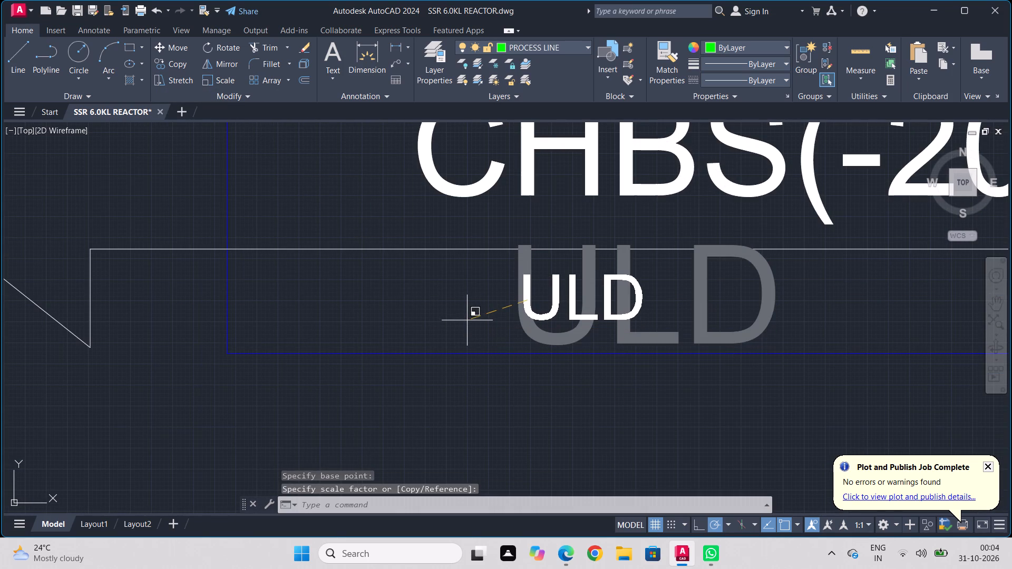
click(554, 282)
click(228, 85)
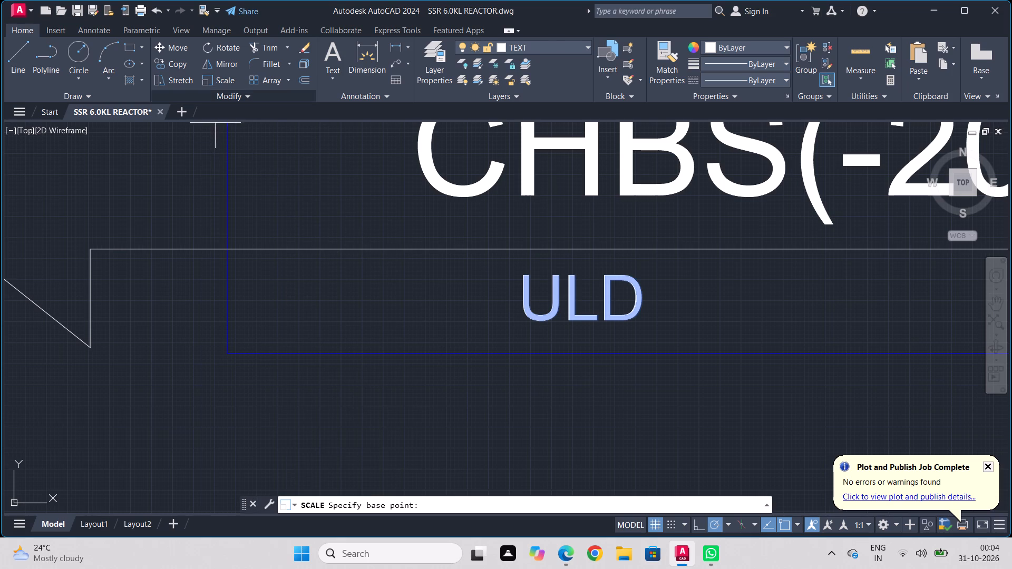
click(519, 303)
click(431, 329)
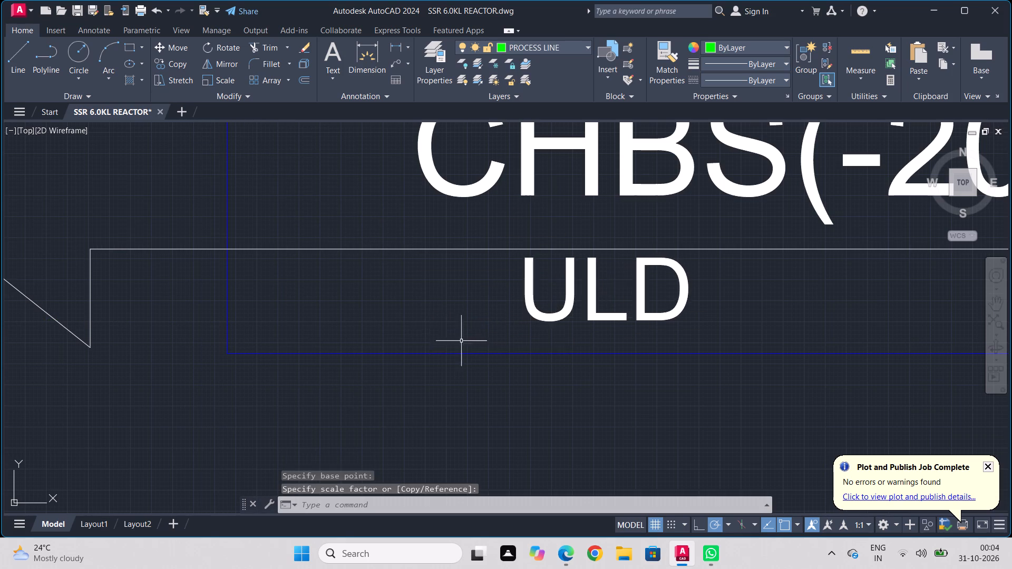
Scale the US202003-P---, CHWS(+5^ C) and ULD texts at the PPR/40 arrow together by a factor of about 1.8.
scroll(579, 459, down, 2)
middle_drag(579, 454, 568, 307)
click(566, 421)
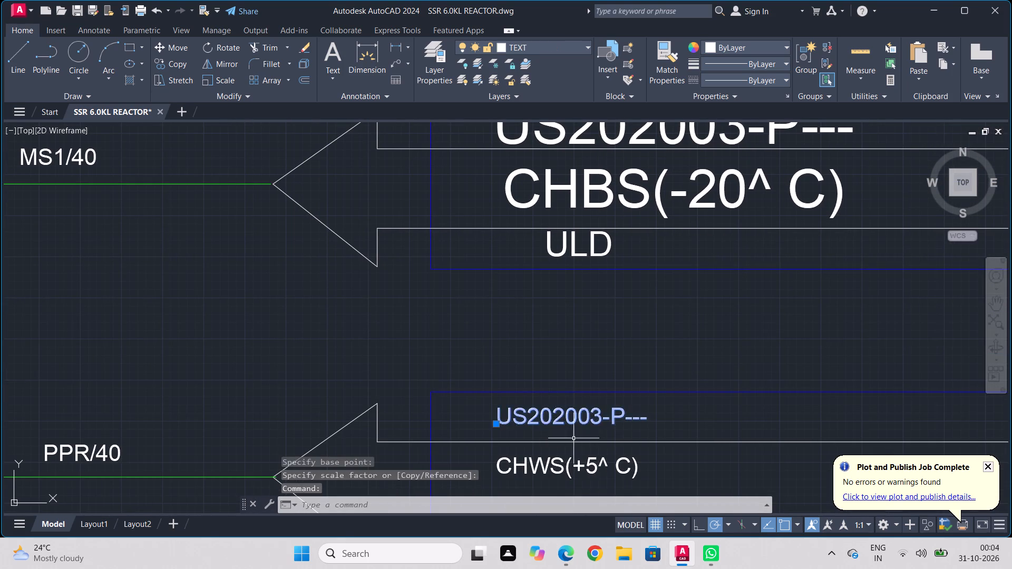
middle_drag(600, 403, 584, 281)
click(536, 341)
click(527, 419)
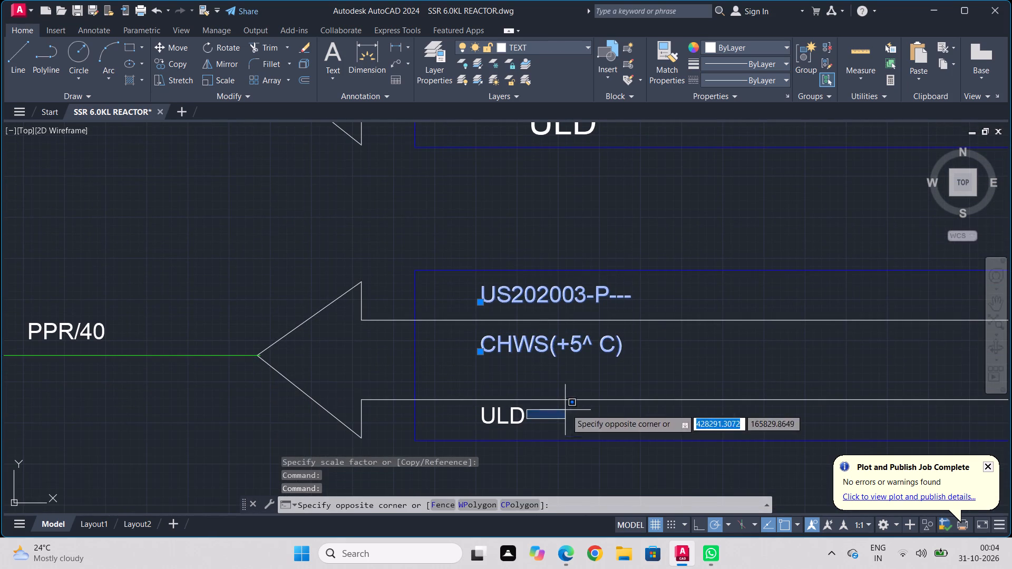
click(473, 418)
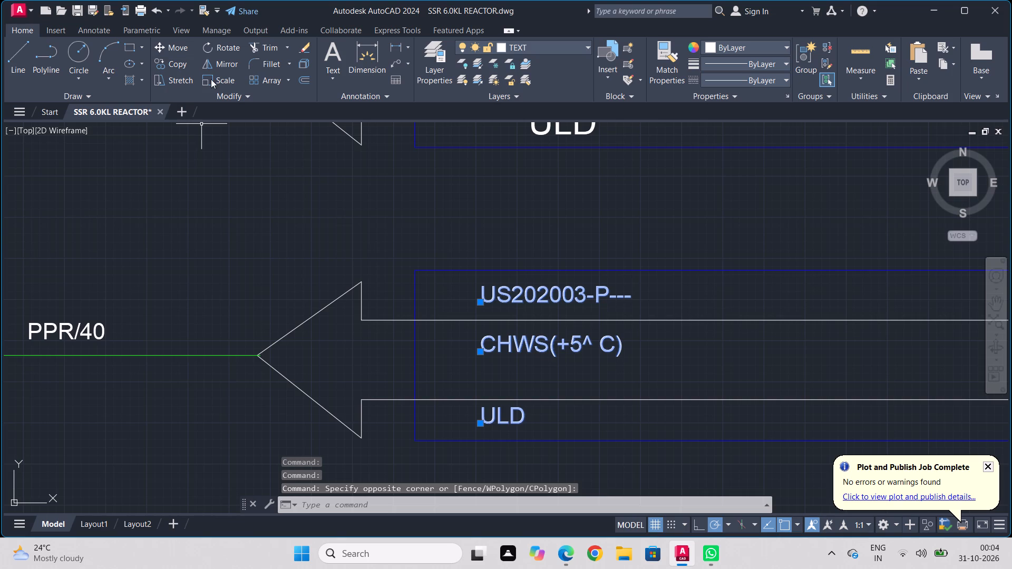
click(213, 84)
click(620, 293)
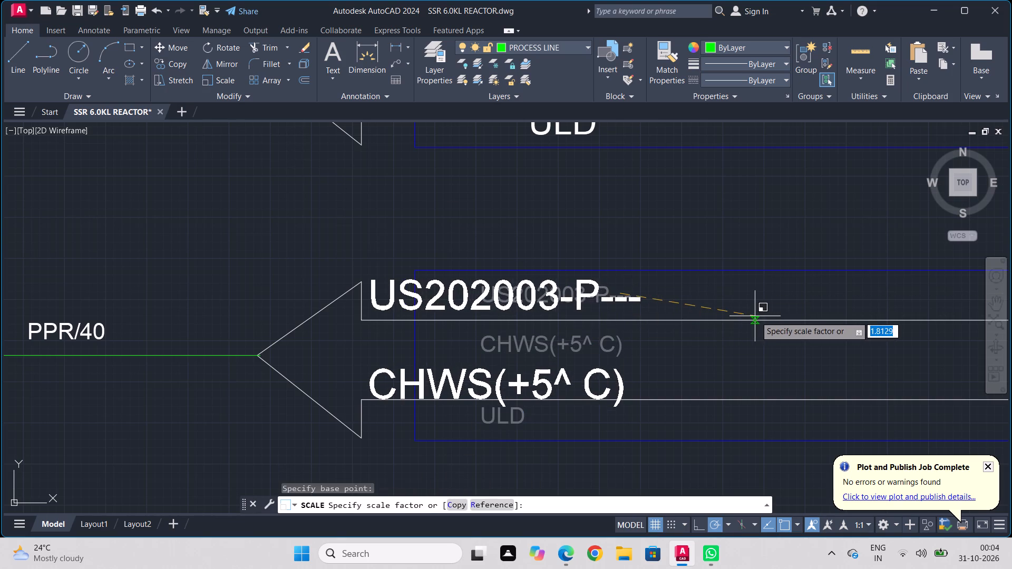
click(756, 316)
Move the enlarged US202003-P--- text at the CHWS(+5^ C) arrow right into the frame, near the arrow's upper line.
click(540, 298)
click(461, 300)
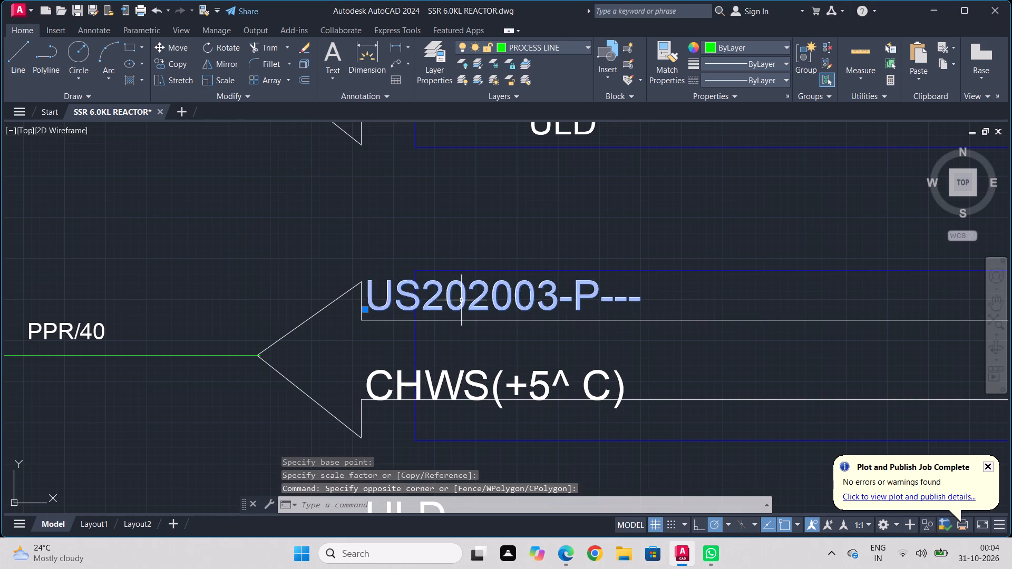
click(161, 45)
drag(415, 309, 421, 309)
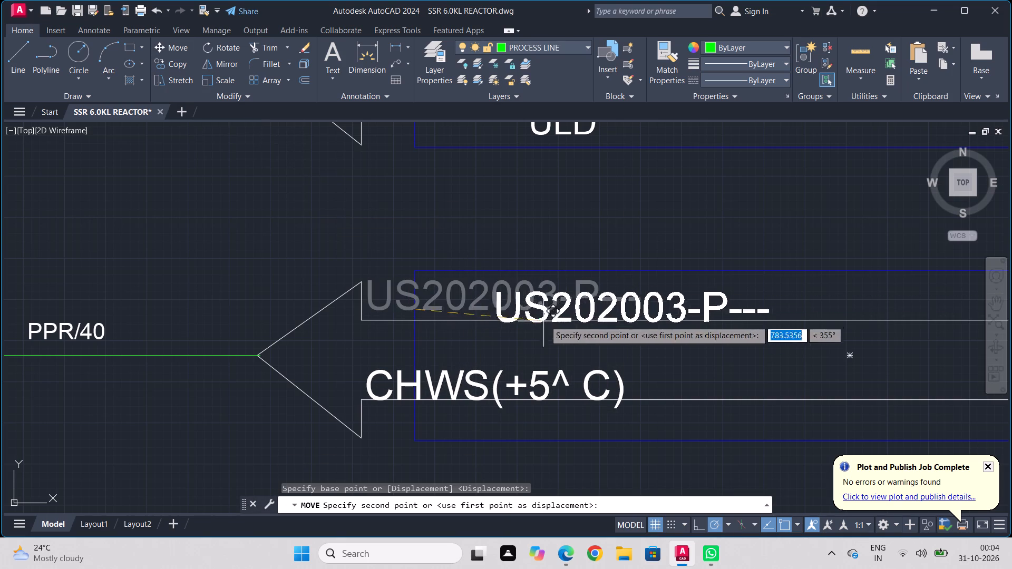
click(548, 315)
Move the CHWS(+5^ C) text up and right between the two lines of its arrow.
click(559, 382)
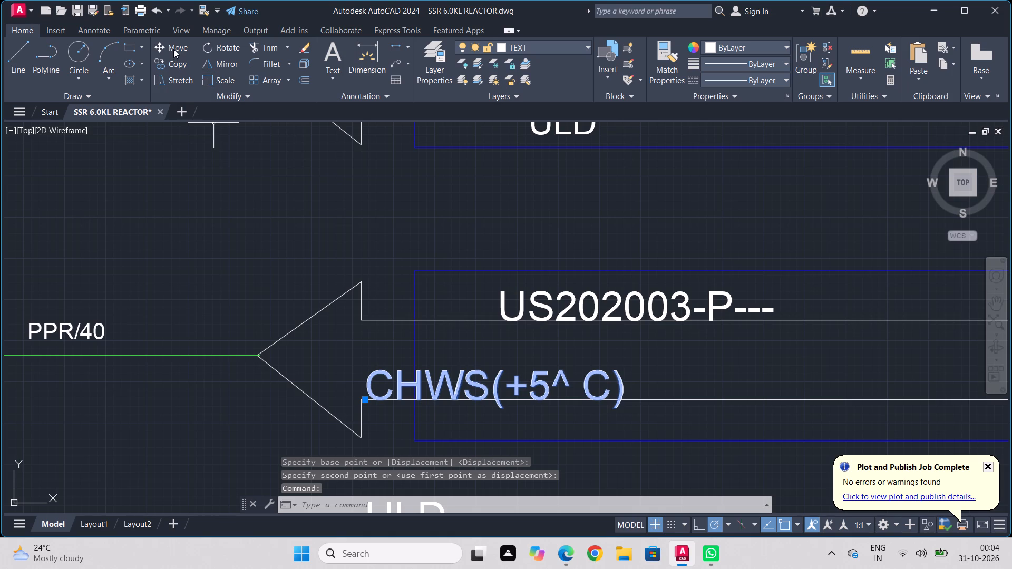
drag(173, 49, 177, 55)
drag(432, 384, 453, 388)
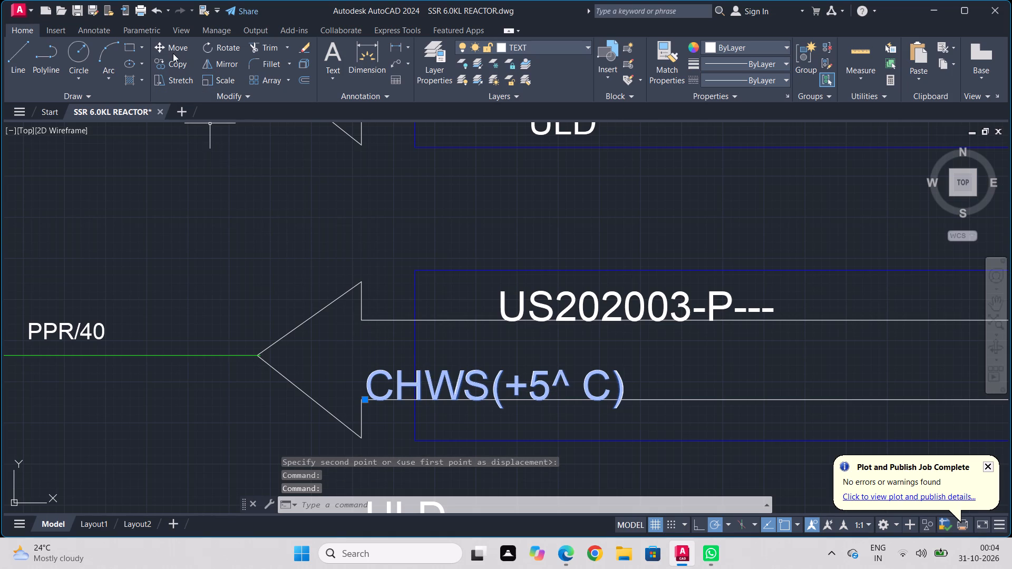
click(171, 48)
drag(424, 383, 435, 385)
click(543, 355)
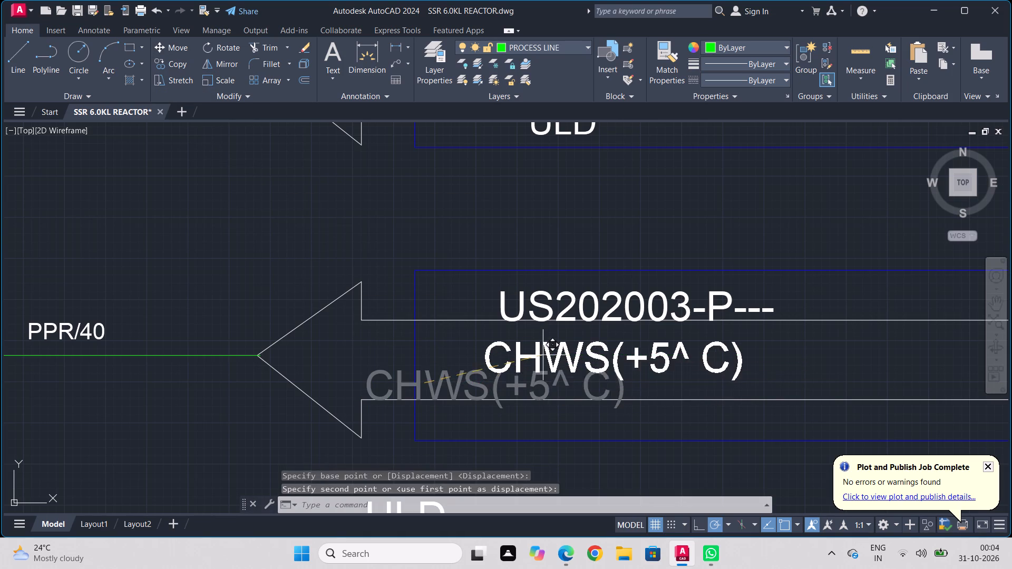
Move the CHWS(+5^ C) arrow's ULD text up into its frame, beneath the arrow's lower line.
middle_drag(628, 431, 628, 219)
click(425, 305)
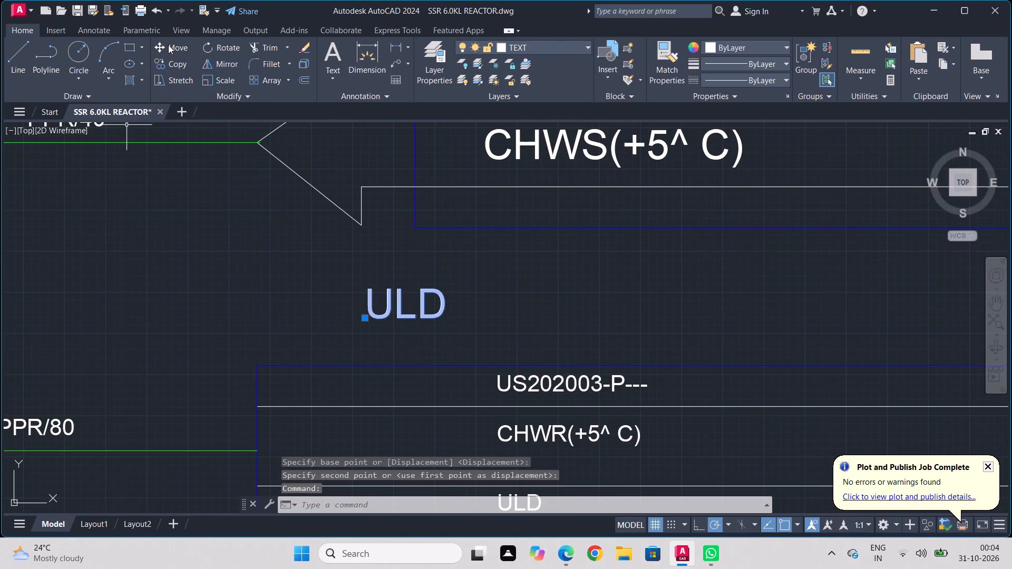
click(168, 44)
drag(373, 307, 391, 299)
click(561, 210)
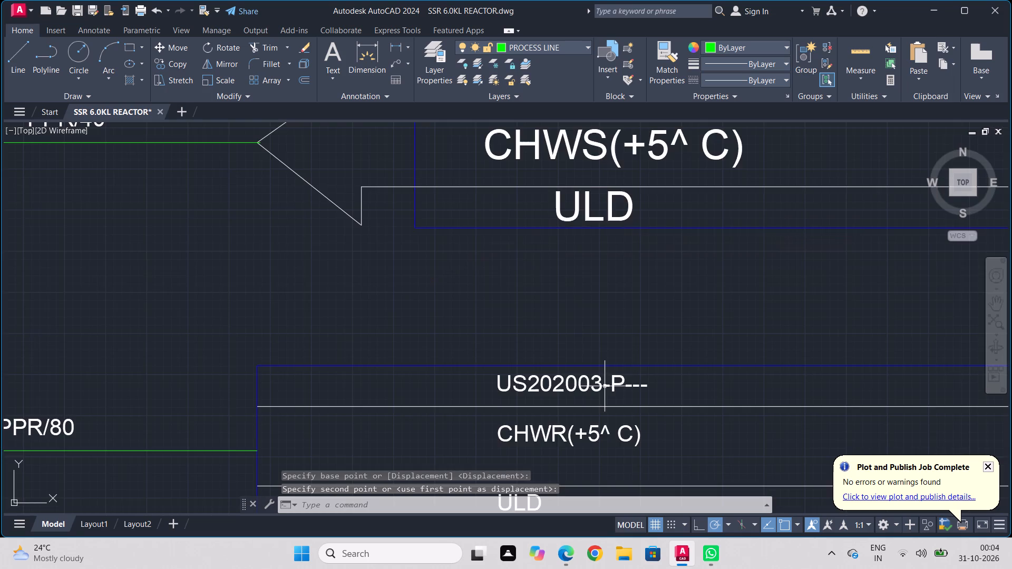
Move the US202003-P---, CHWR(+5^ C) and ULD texts at the PPR/80 arrow together slightly downward.
middle_drag(608, 387, 603, 218)
click(588, 210)
click(548, 252)
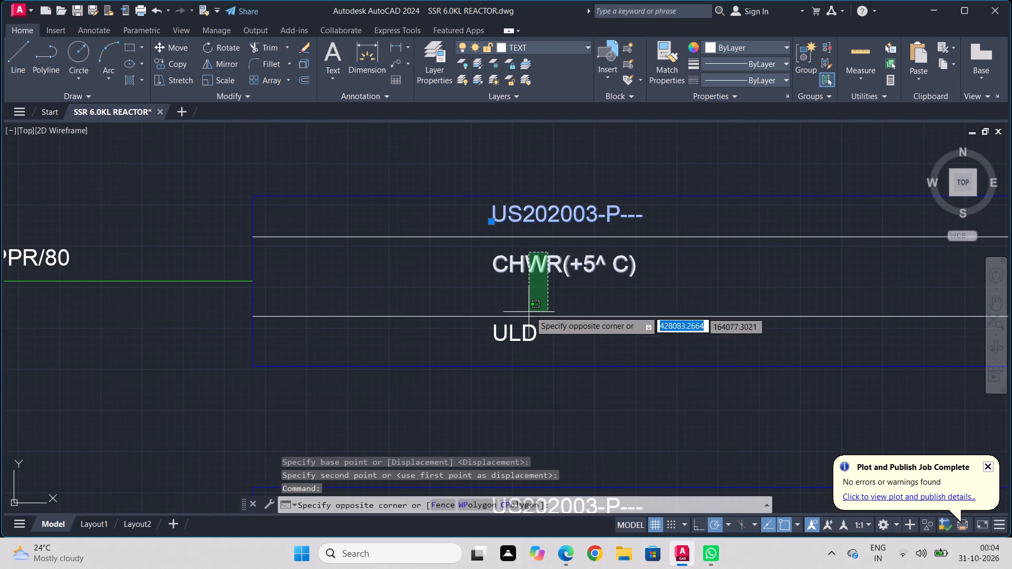
click(543, 274)
click(513, 331)
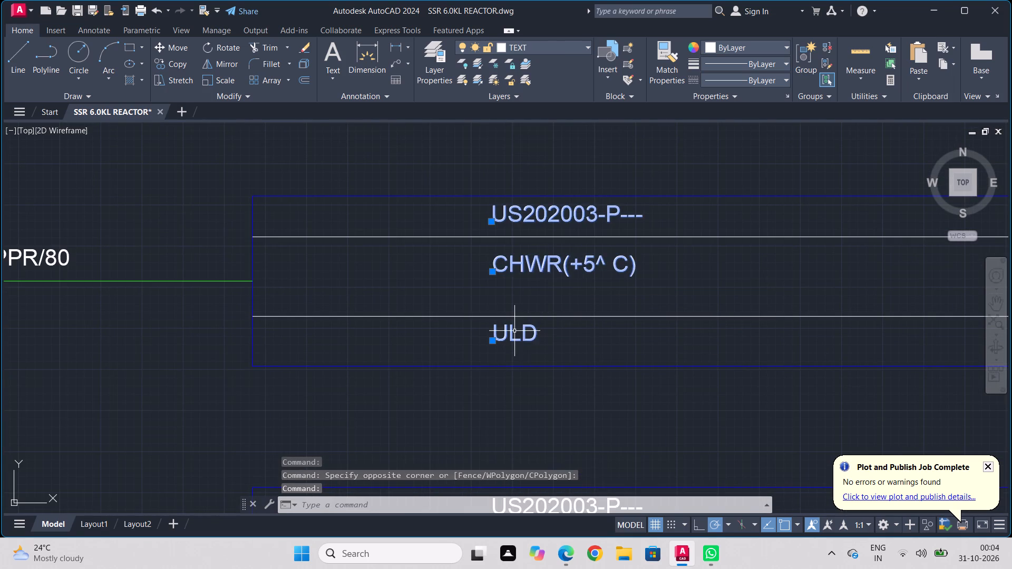
key(m)
key(Return)
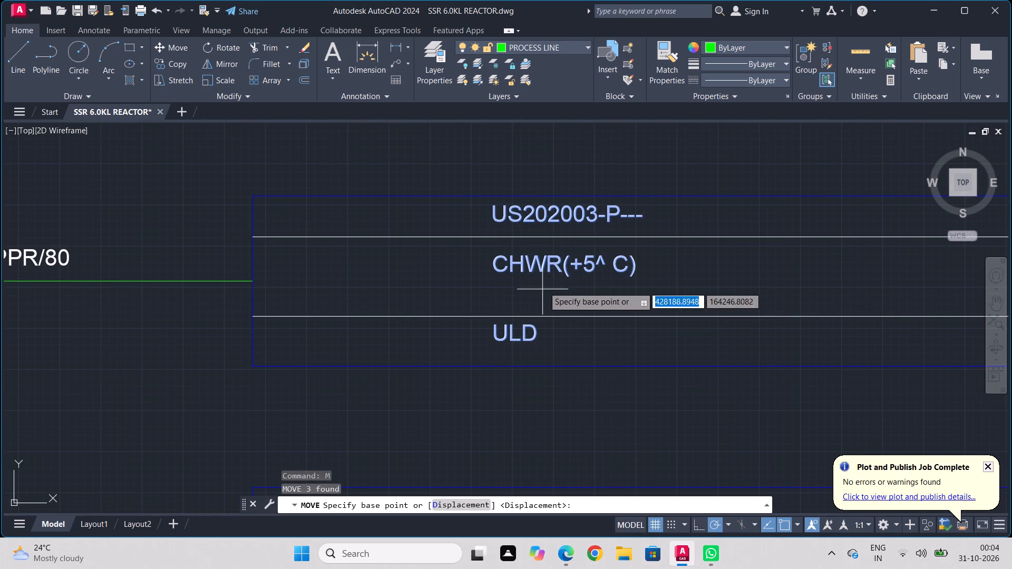
click(562, 214)
click(564, 222)
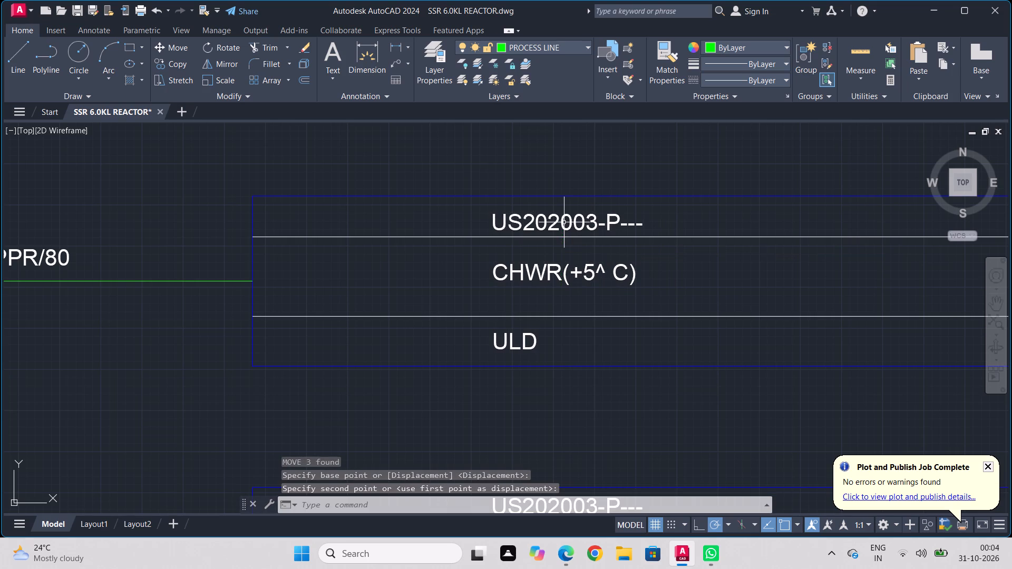
Scale up the US202003-P---, CHWR(+5^ C) and ULD texts at the PPR/80 arrow together, based on the ULD text's insertion point.
click(563, 218)
click(532, 272)
click(507, 344)
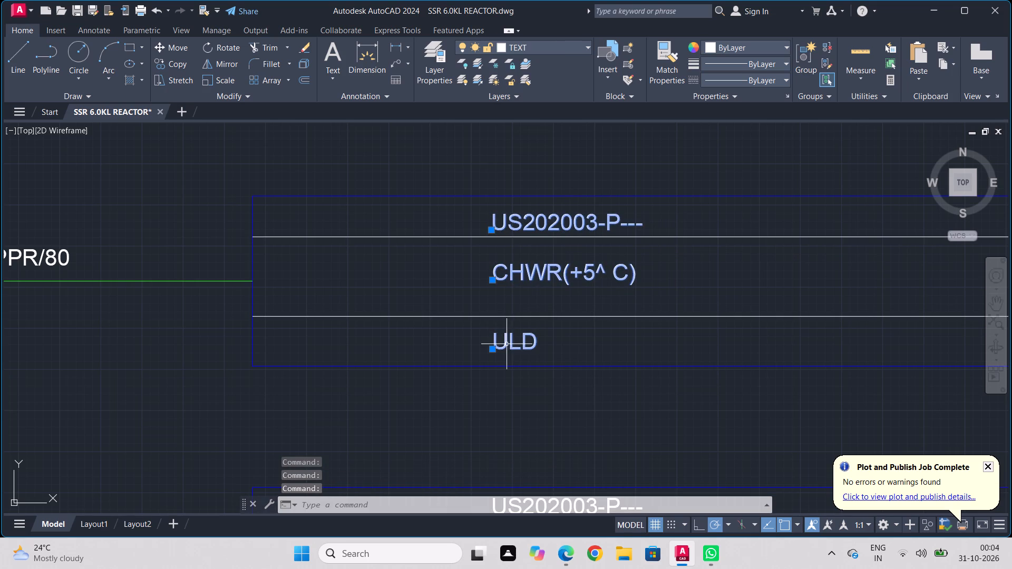
text(SC)
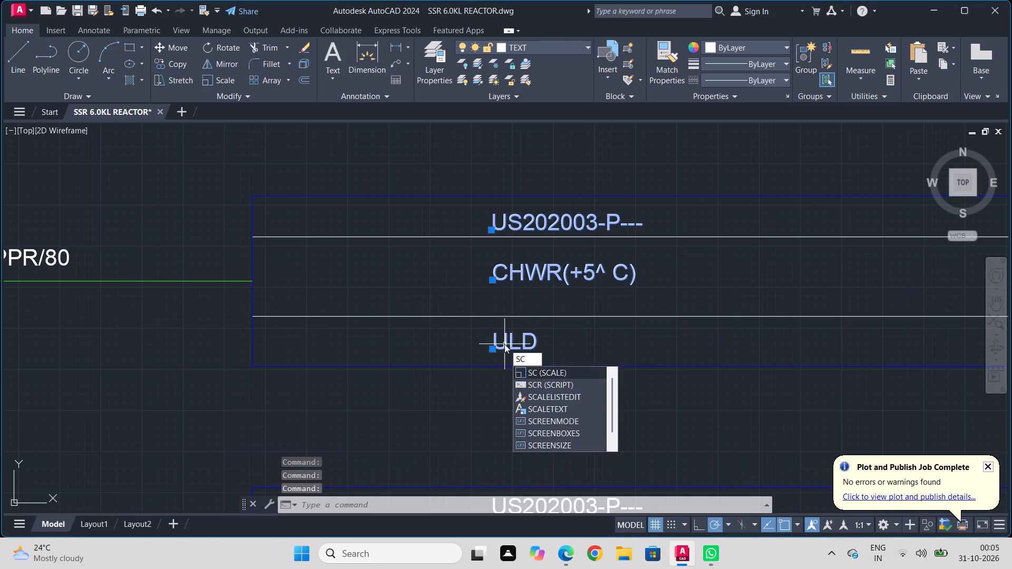
key(Return)
click(504, 349)
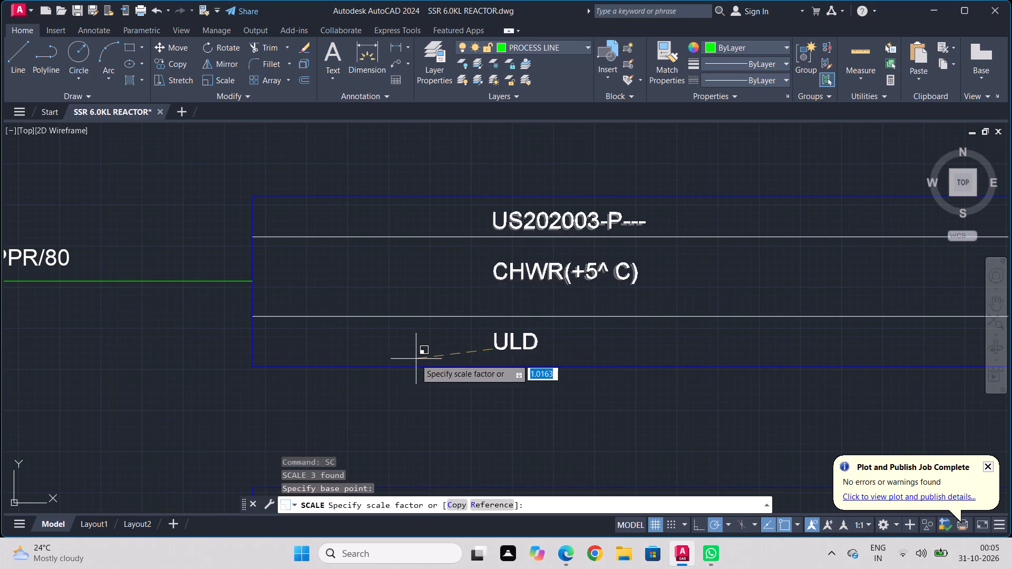
click(383, 359)
click(555, 246)
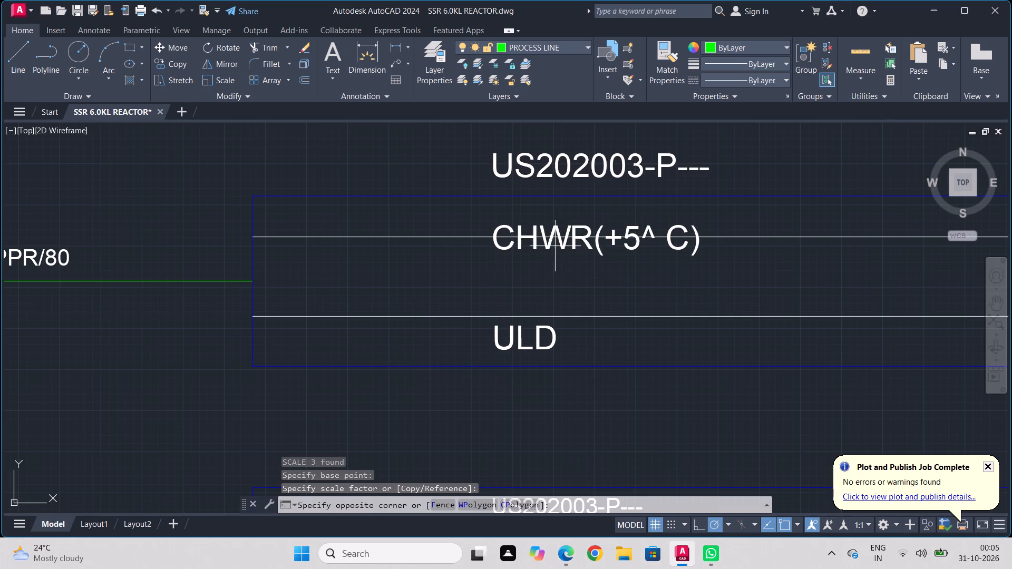
key(Escape)
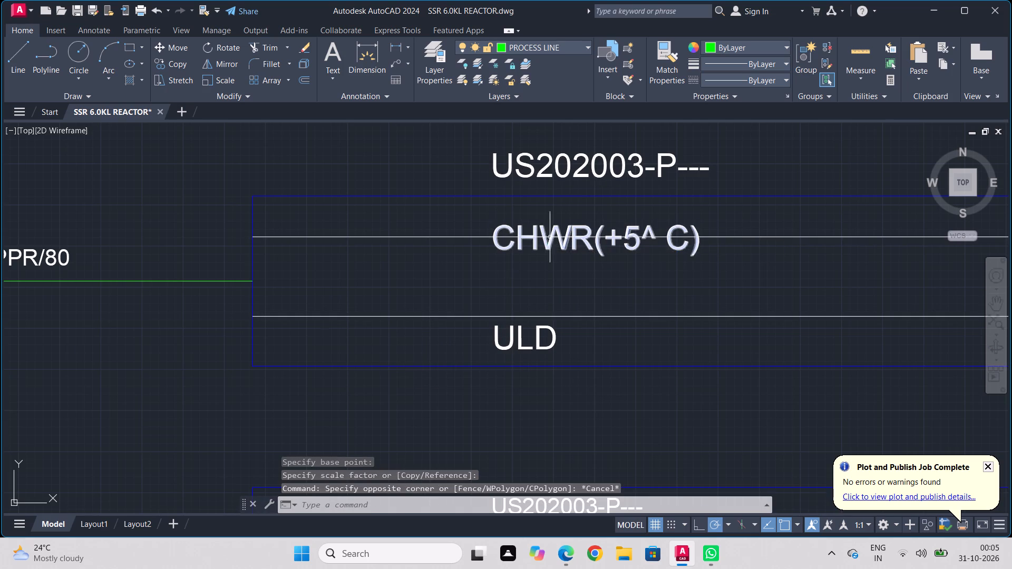
Move the enlarged CHWR(+5^ C) text straight down between the two lines of its arrow.
click(552, 234)
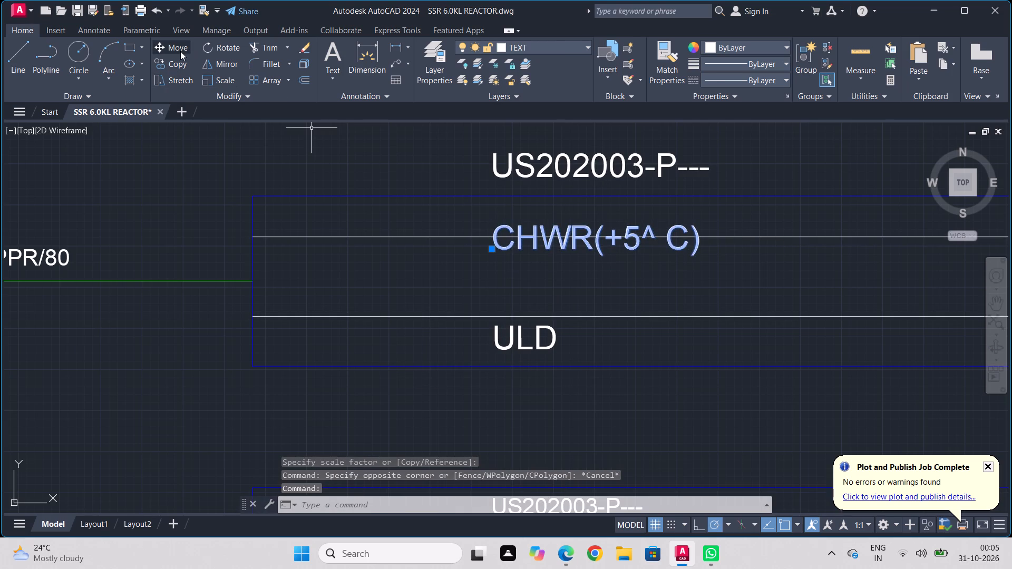
click(176, 34)
click(17, 33)
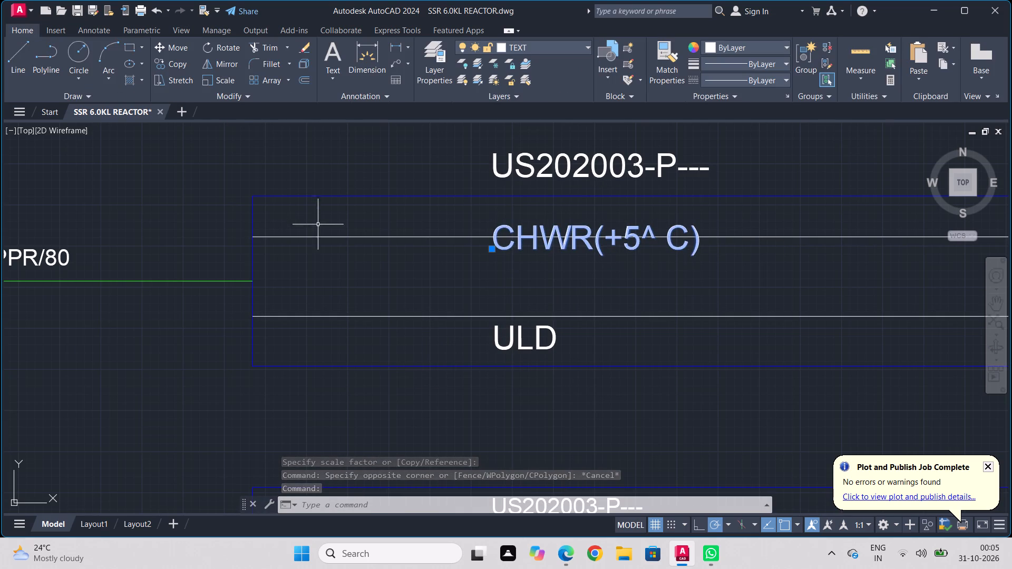
click(173, 46)
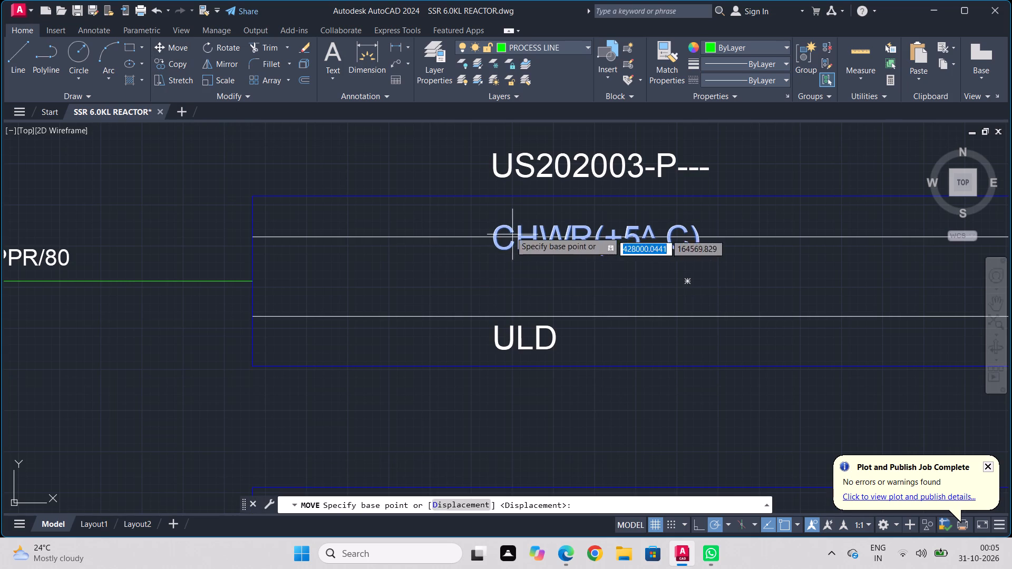
click(507, 227)
click(505, 260)
Move the CHWR(+5^ C) arrow's US202003-P--- text straight down into the frame, just above the arrow's upper line.
click(522, 163)
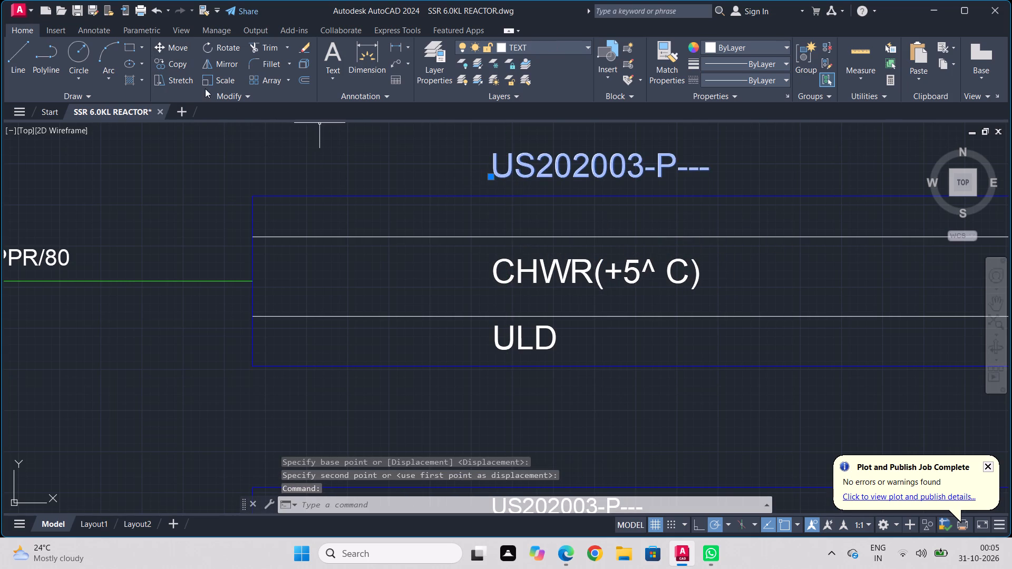
click(182, 47)
click(495, 168)
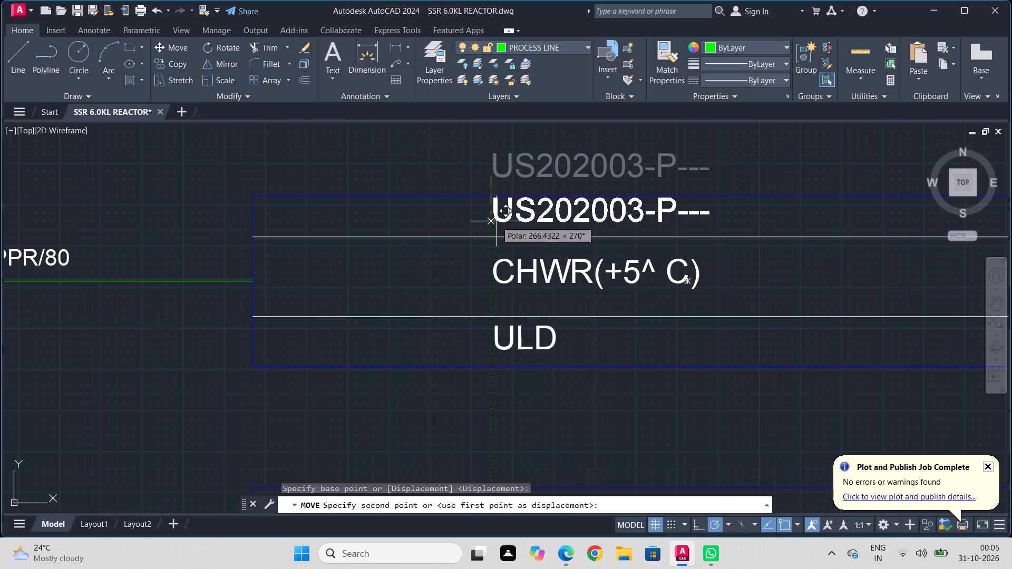
click(495, 225)
Scale up the US202003-P---, CWR and ULD texts at the CWR arrow together, based on the US202003-P--- text's insertion point.
scroll(553, 429, down, 1)
middle_drag(553, 429, 563, 229)
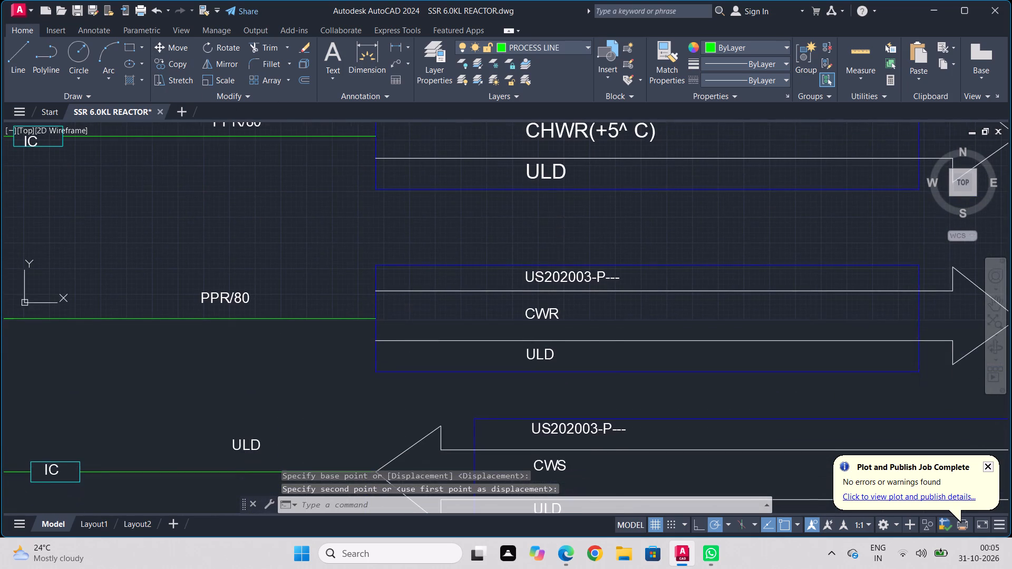
scroll(552, 282, up, 1)
click(552, 282)
click(532, 330)
click(532, 384)
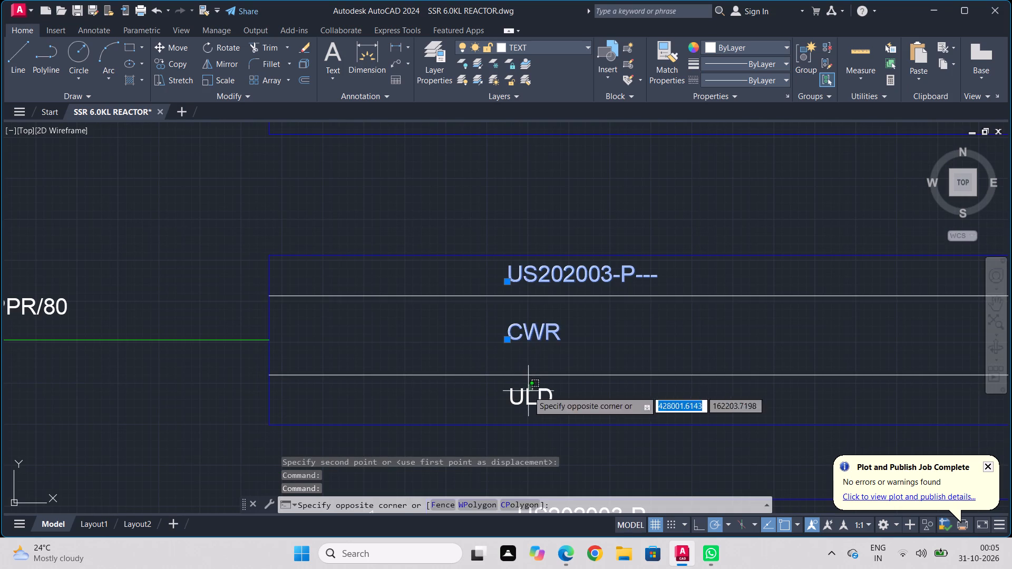
drag(528, 392, 527, 399)
text(SC)
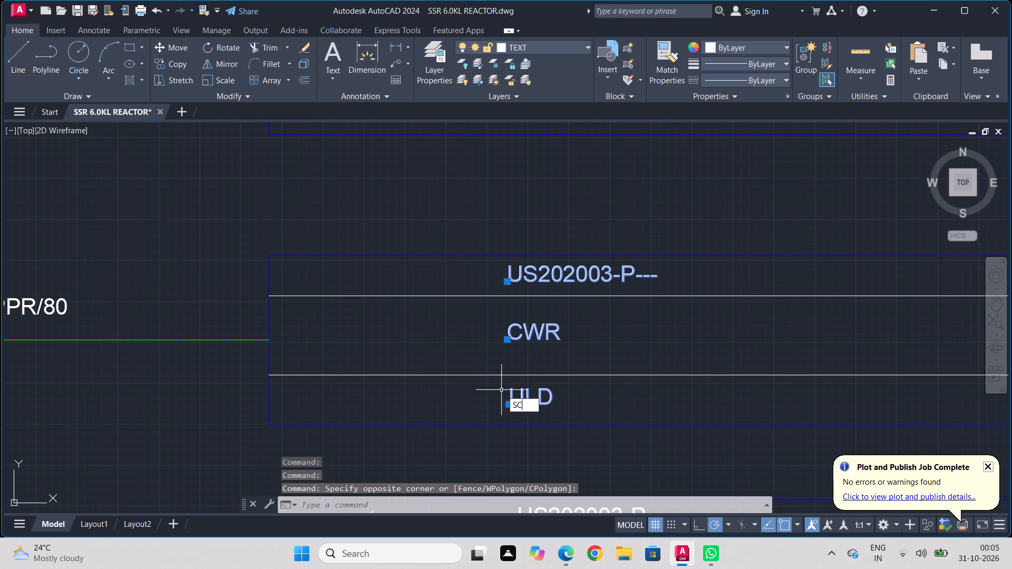
key(Return)
click(507, 280)
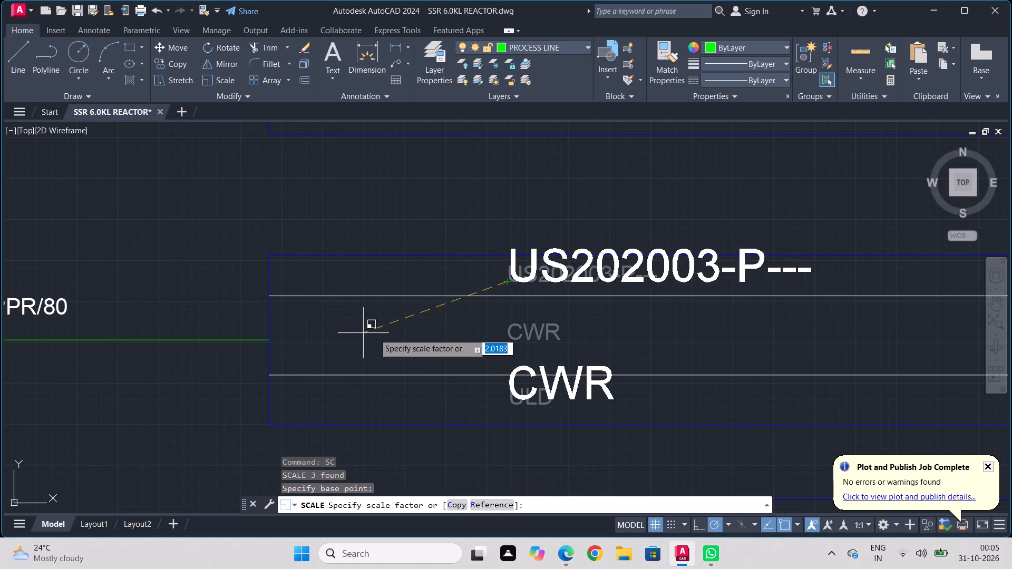
click(400, 335)
Move the CWR arrow's US202003-P--- text slightly left and down, between the frame's top edge and the arrow's upper line.
click(555, 264)
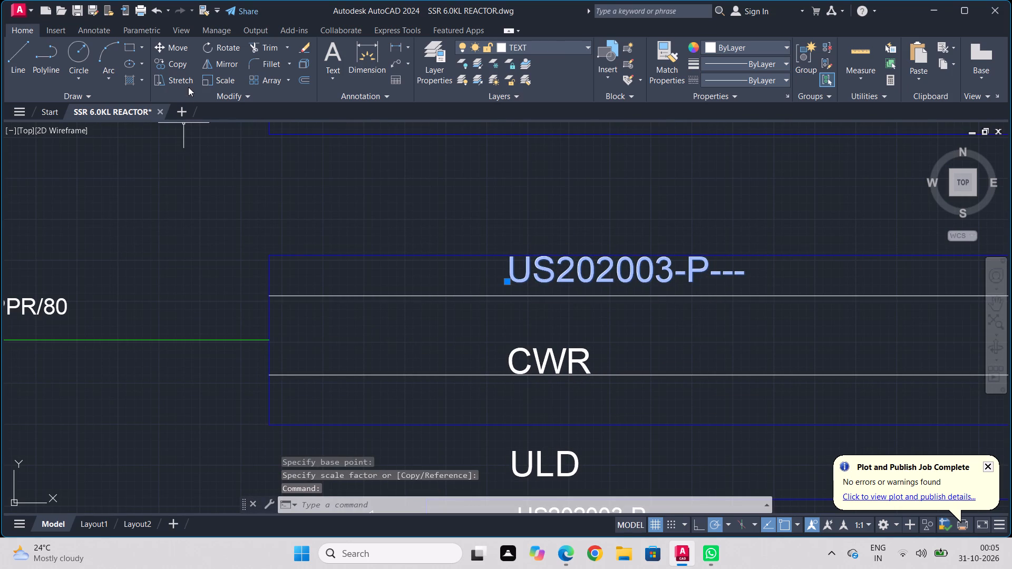
click(177, 49)
scroll(493, 279, up, 1)
click(537, 282)
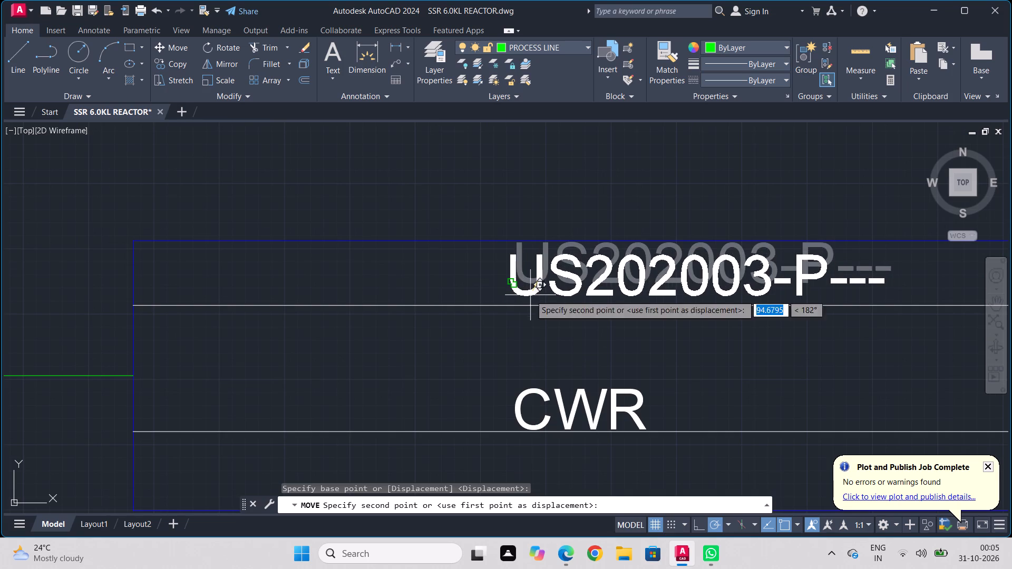
click(530, 295)
Move the CWR arrow's ULD text up and slightly right into its frame, beneath the arrow's lower line.
middle_drag(576, 404, 600, 312)
scroll(625, 439, down, 1)
middle_drag(625, 439, 629, 309)
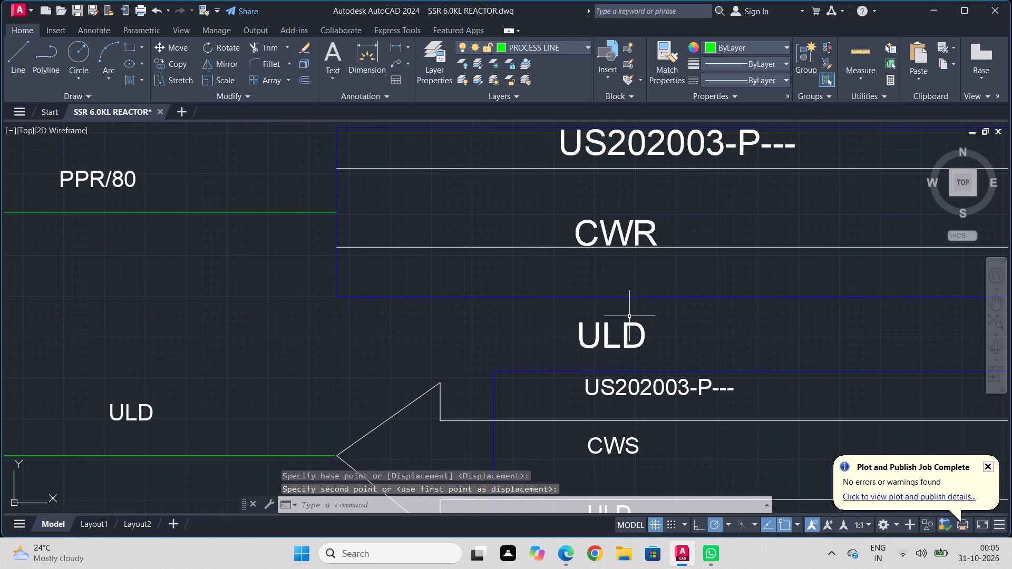
click(607, 356)
click(609, 333)
drag(628, 326, 622, 330)
click(549, 357)
click(540, 333)
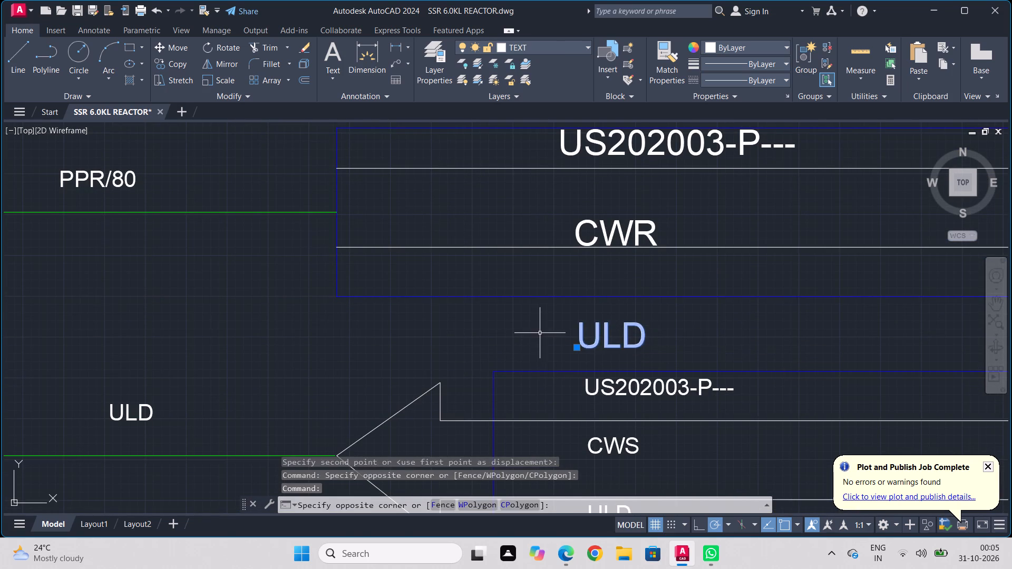
click(167, 44)
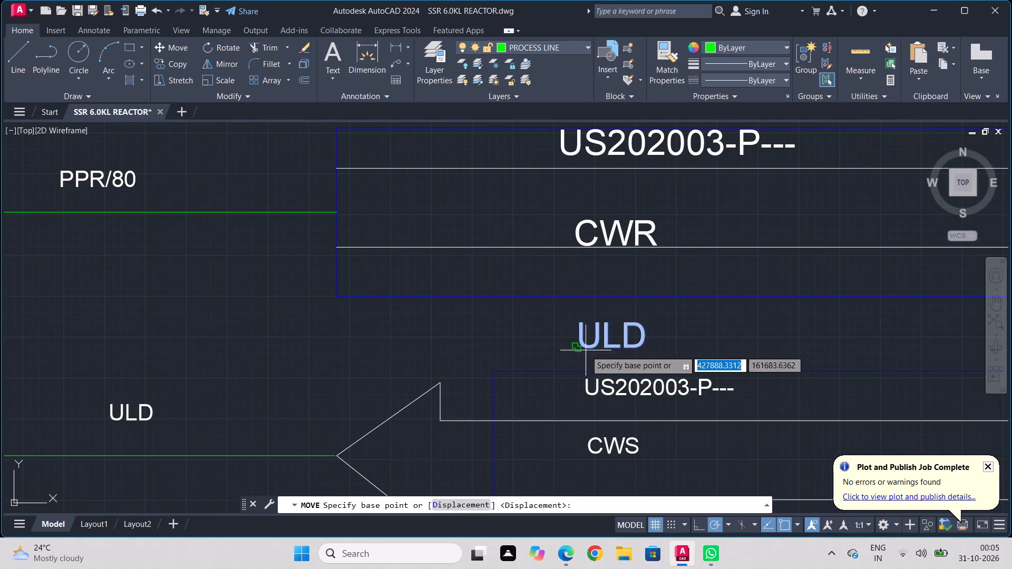
click(587, 345)
click(596, 283)
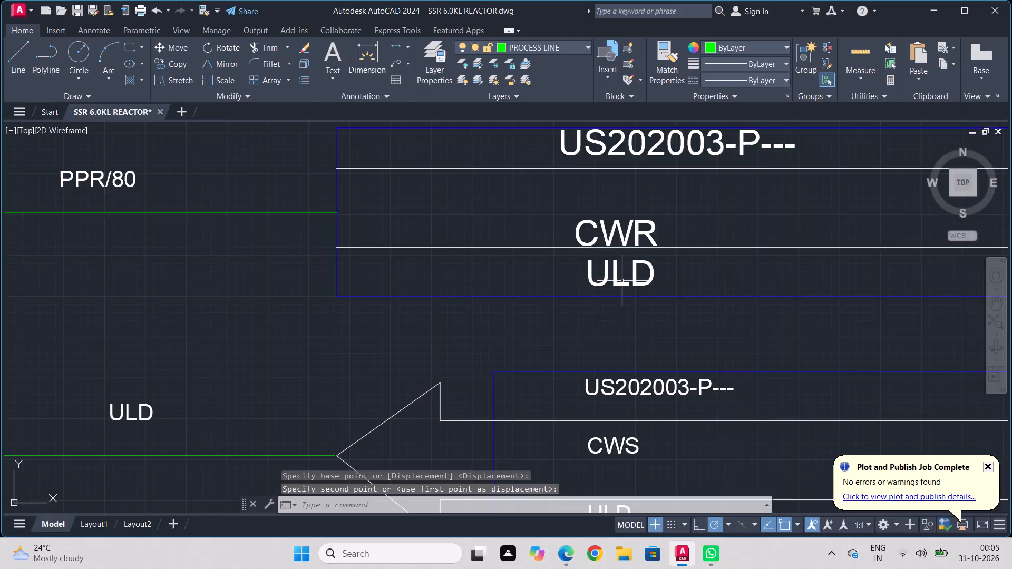
Scale up the US202003-P---, CWS and ULD texts at the CWS arrow together, based on the US202003-P--- text's insertion point.
scroll(615, 387, down, 1)
middle_drag(618, 399, 610, 294)
click(615, 286)
click(604, 318)
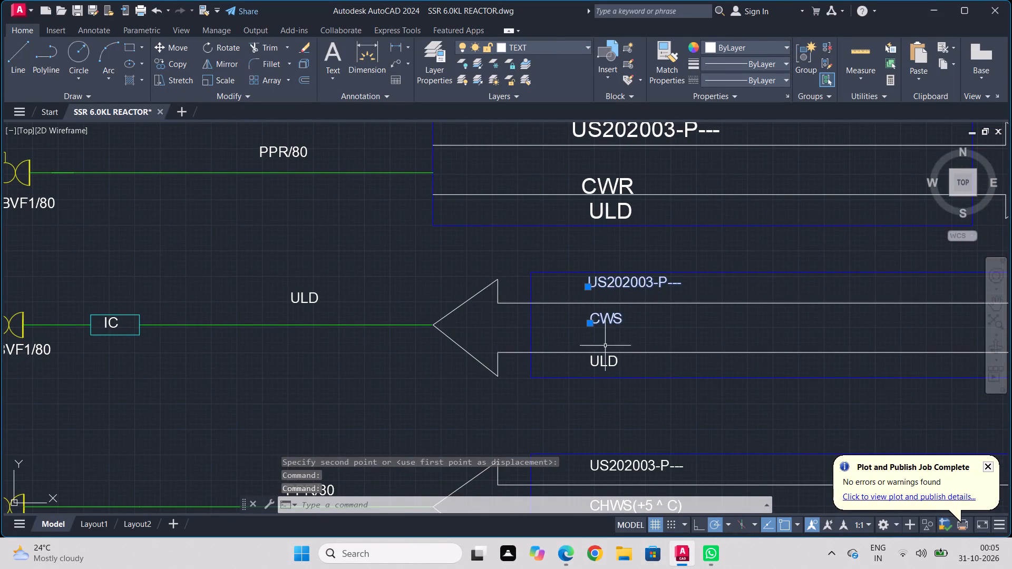
click(606, 368)
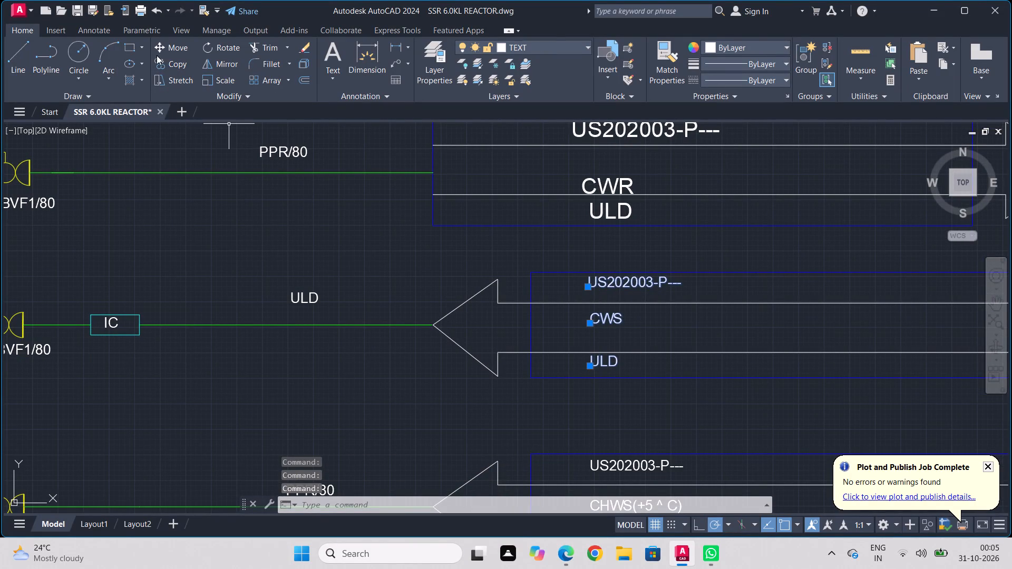
click(222, 80)
click(598, 291)
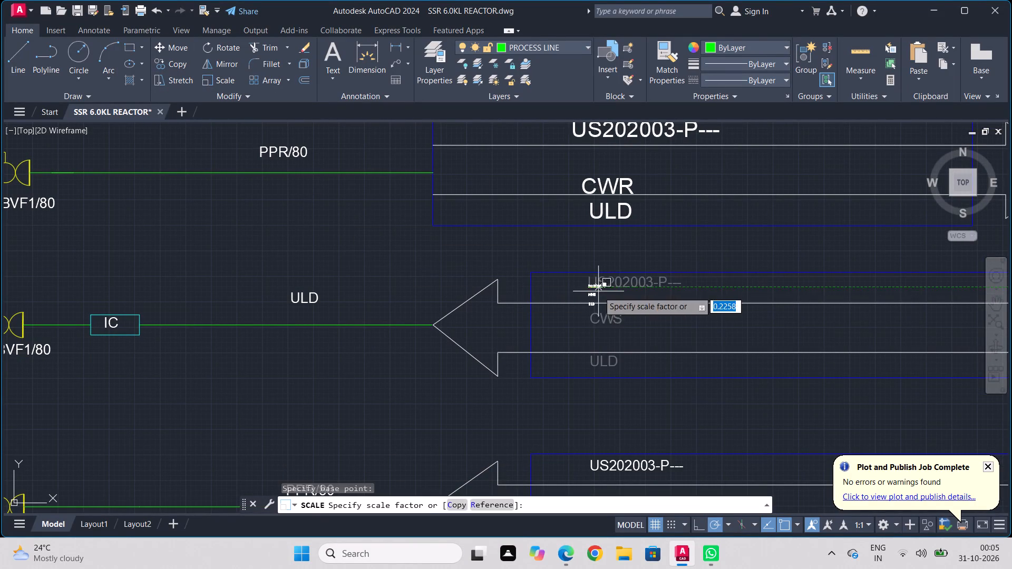
click(521, 324)
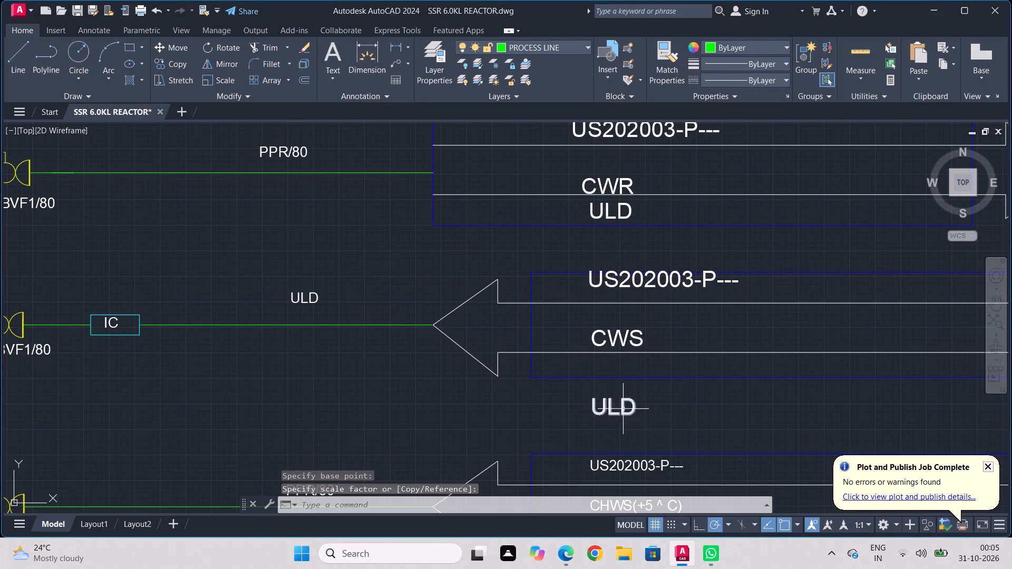
Move the CWS arrow's ULD text straight up to the frame's bottom edge, beneath the arrow's lower line.
click(621, 410)
drag(173, 43, 176, 55)
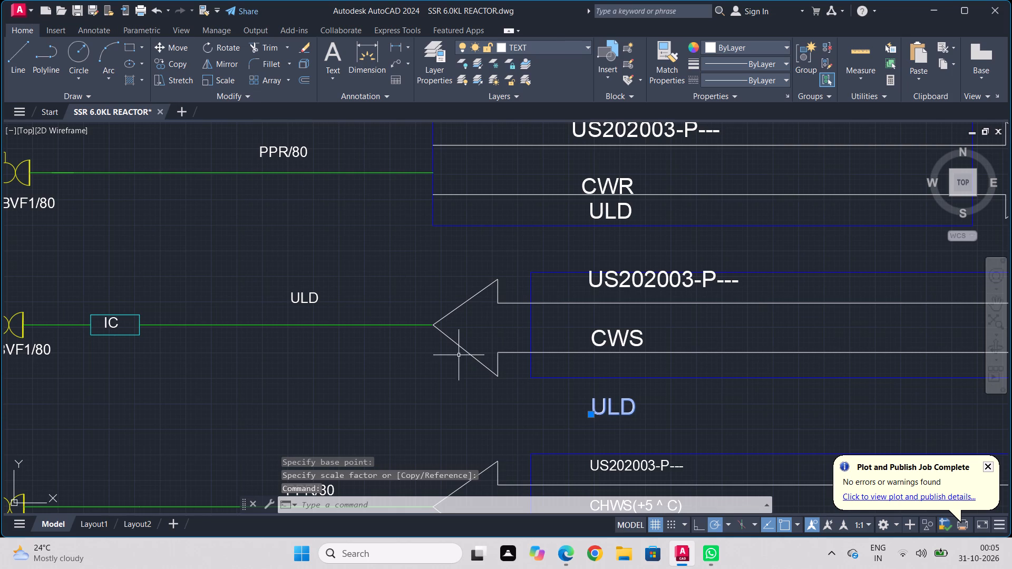
drag(162, 51, 170, 57)
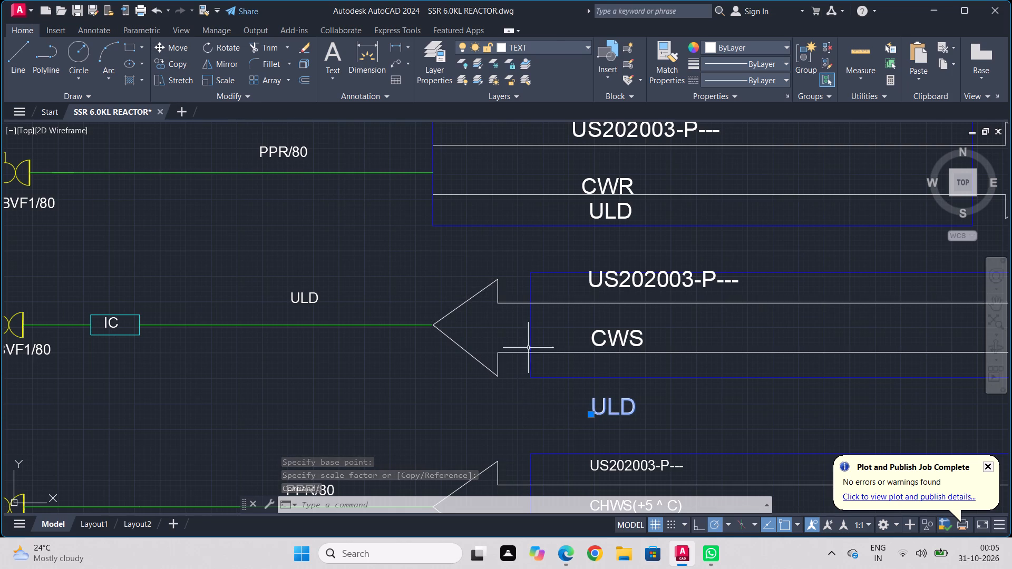
key(m)
key(Return)
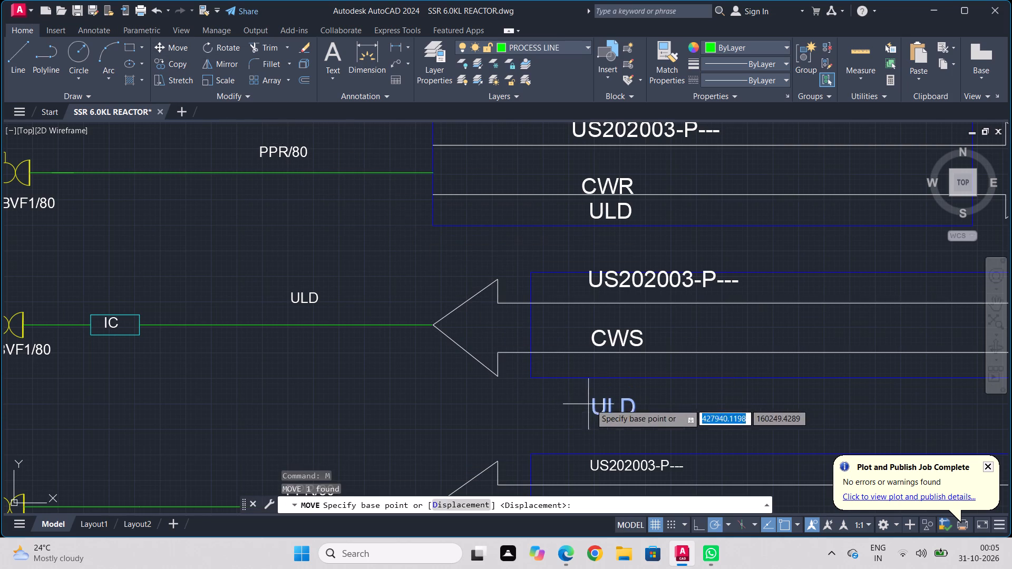
click(595, 403)
click(597, 374)
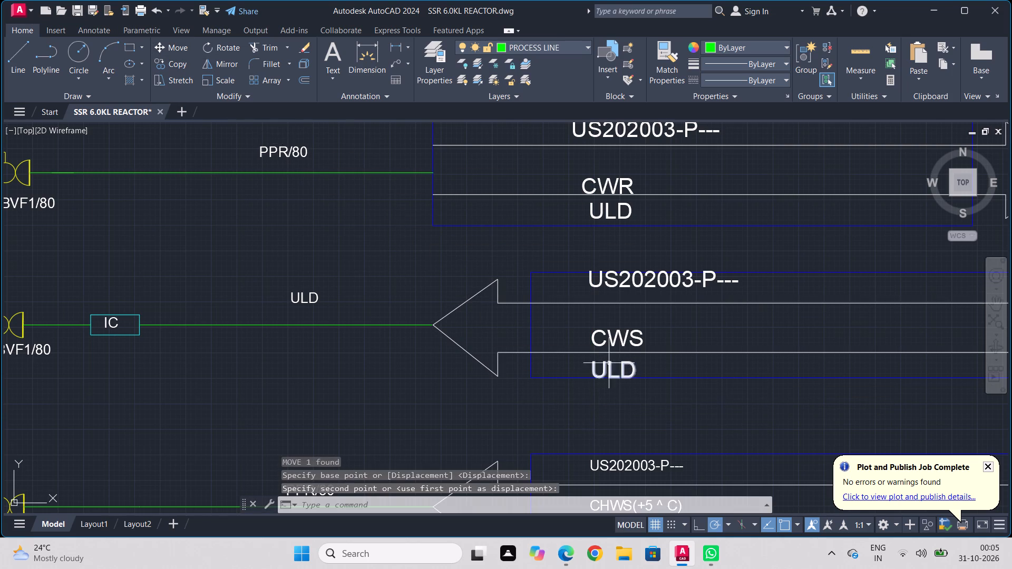
Move the CWS arrow's ULD text slightly further up so it sits between the arrow's lower line and the frame's bottom edge.
scroll(609, 363, up, 3)
click(592, 382)
click(517, 365)
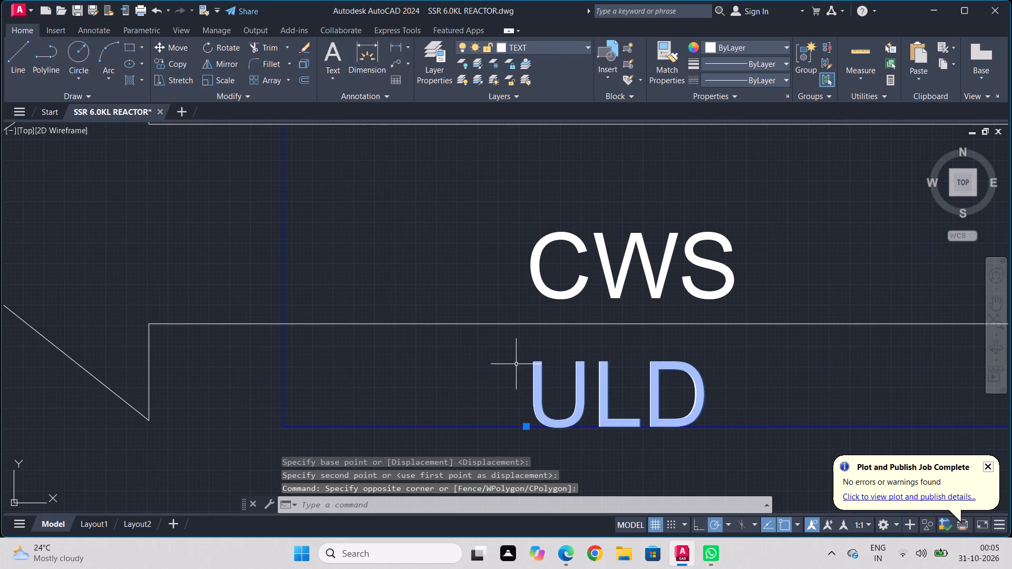
key(m)
key(Return)
click(524, 376)
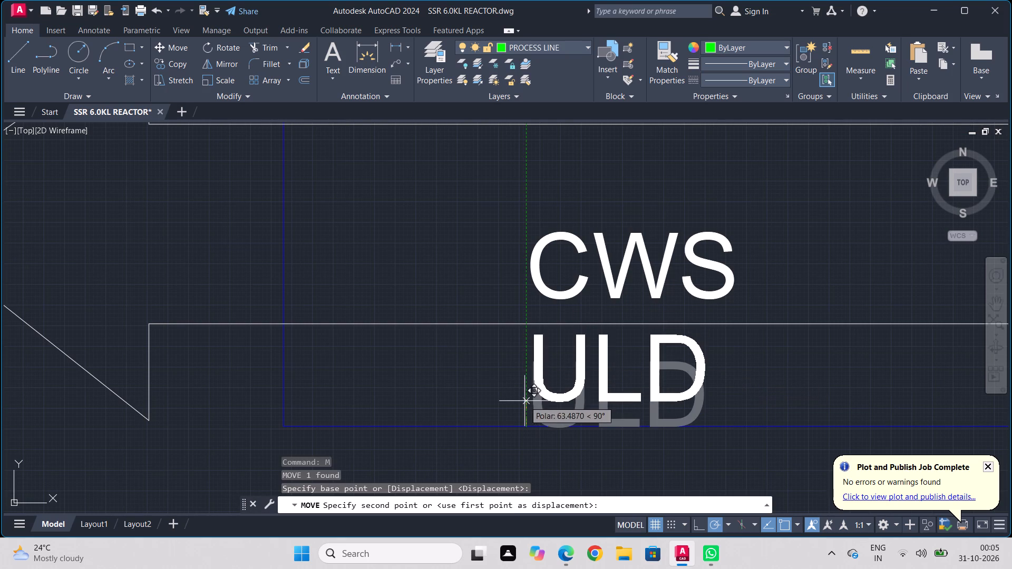
click(524, 401)
Scale up the US202003-P---, CHWS(+5 ^ C) and ULD texts at the arrow below CWS together, based on the ULD text's insertion point.
scroll(578, 451, down, 2)
middle_drag(578, 451, 507, 286)
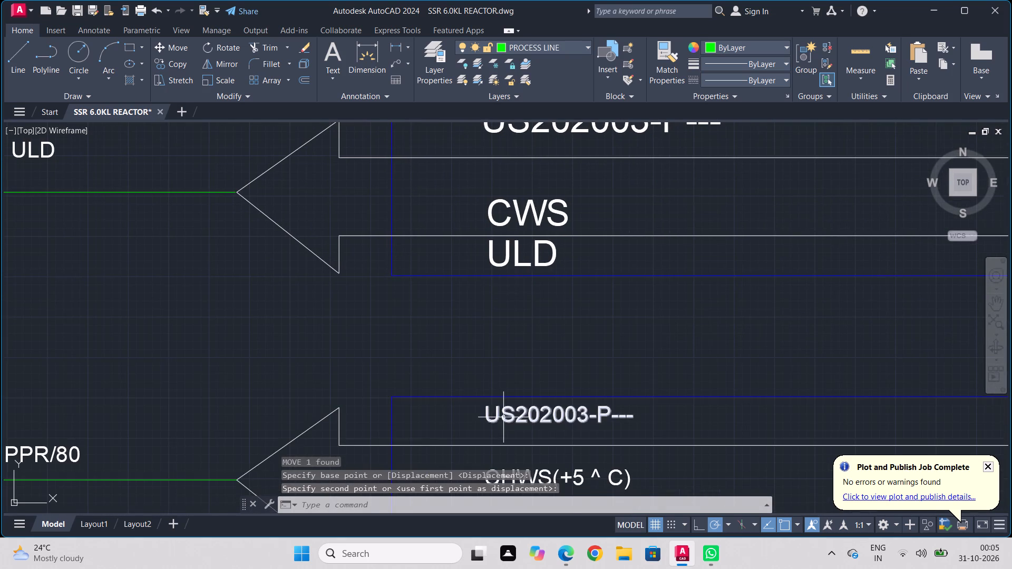
middle_drag(503, 417, 499, 252)
click(499, 252)
click(516, 303)
click(504, 368)
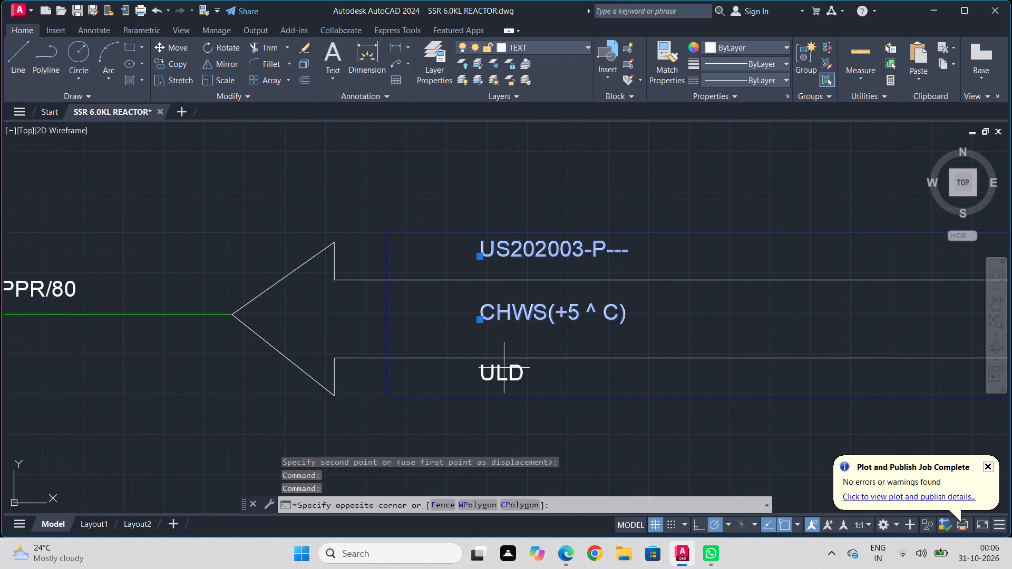
drag(501, 373, 497, 382)
click(495, 375)
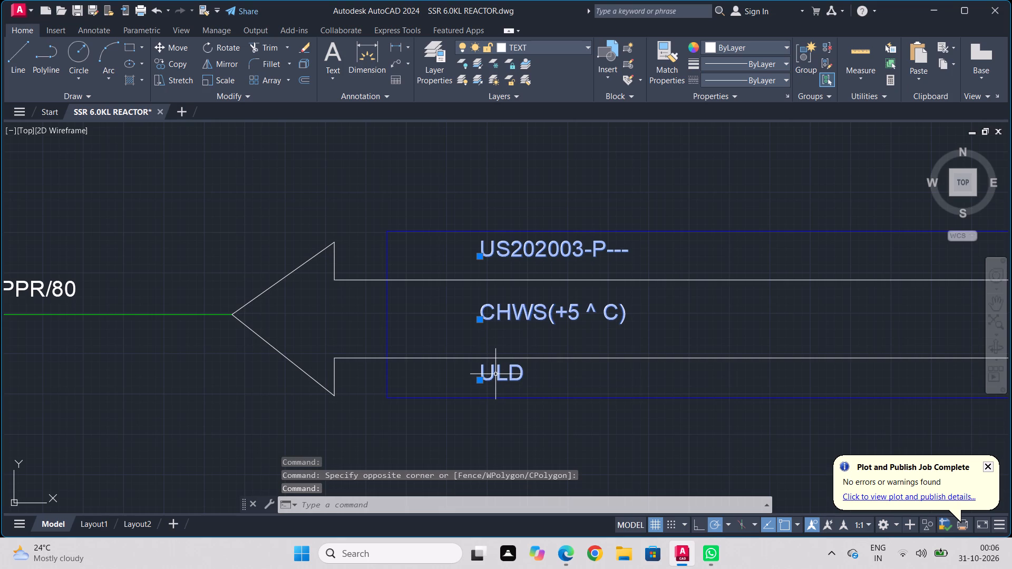
text(SC)
key(Return)
click(495, 374)
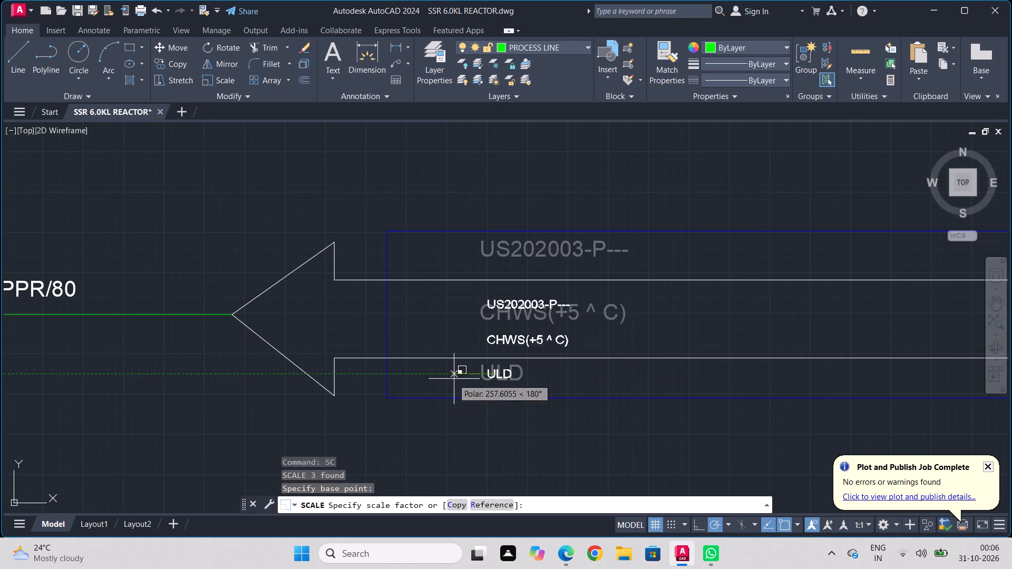
click(376, 394)
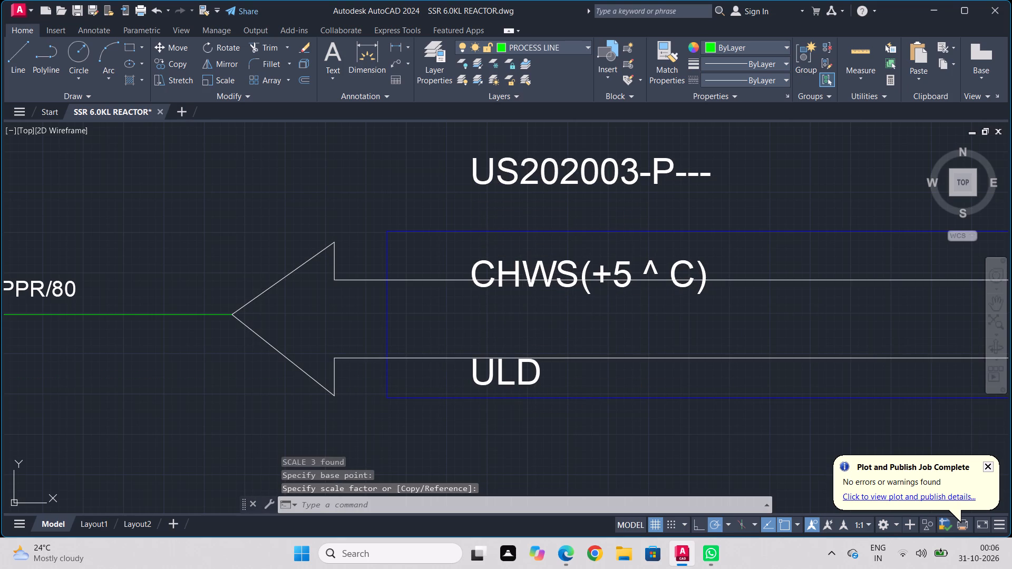
Move the CHWS(+5 ^ C) text straight down so it sits between the two lines of its arrow.
click(524, 274)
key(m)
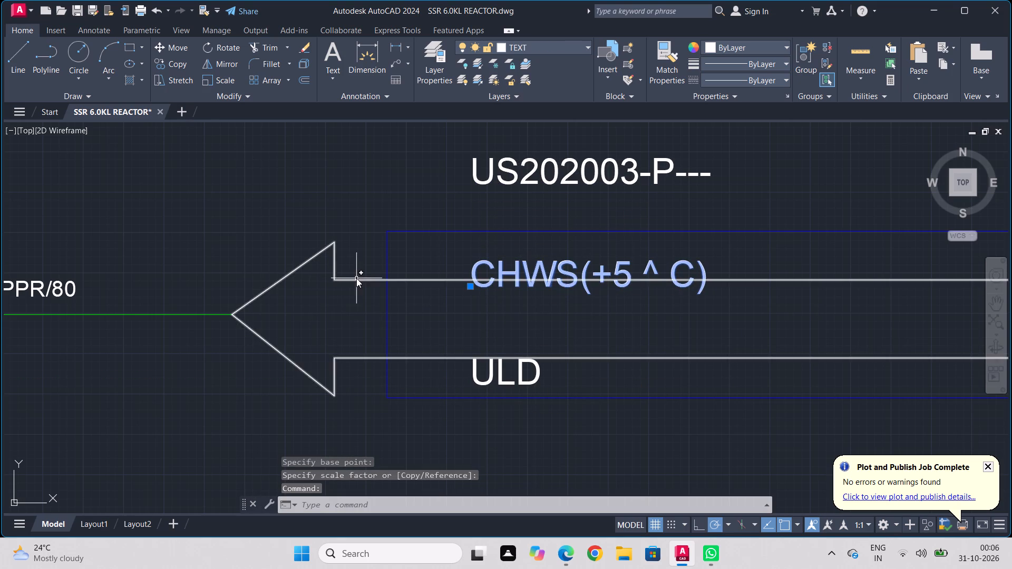
key(Return)
click(483, 276)
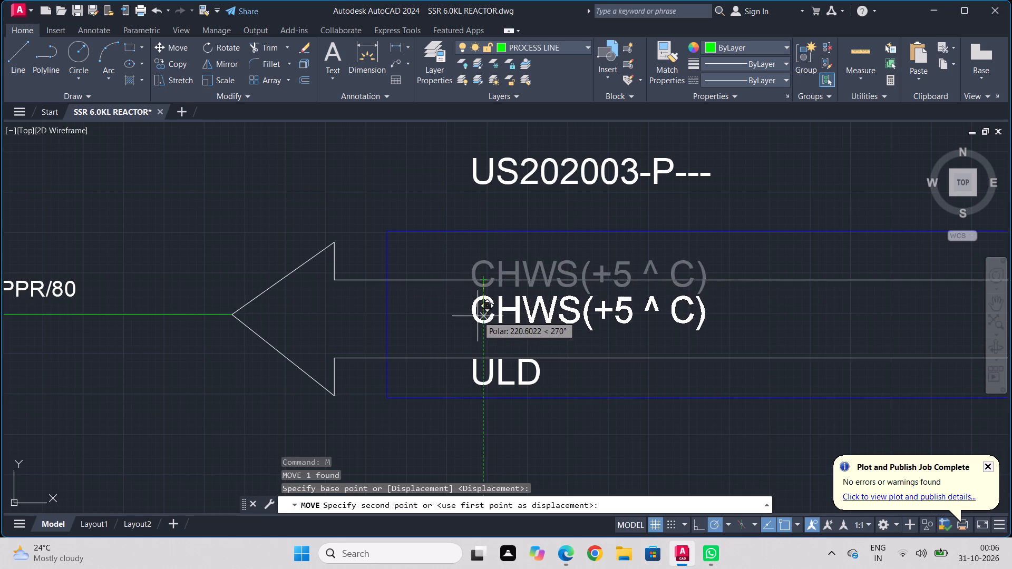
click(478, 322)
Move the US202003-P--- text above the CHWS(+5 ^ C) arrow straight down into the frame, above the arrow's upper line.
click(521, 163)
key(m)
key(Return)
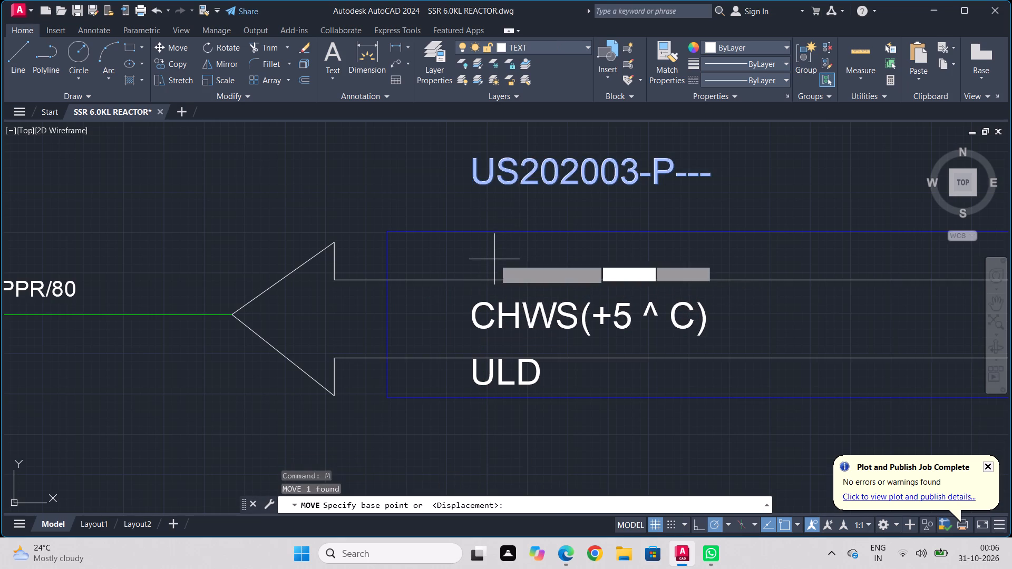
click(505, 175)
click(502, 258)
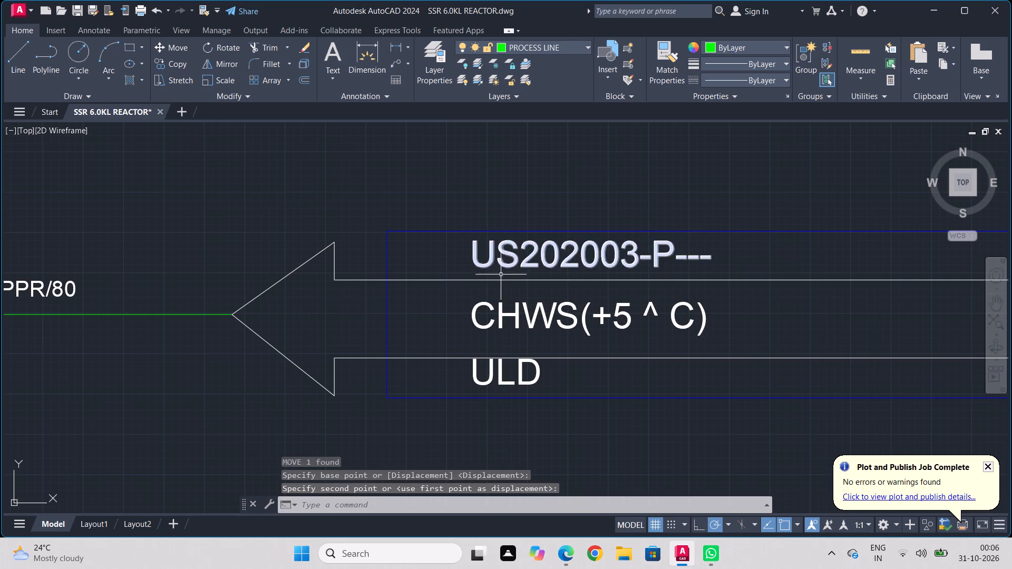
Start a PDF plot of Layout1 using its existing A3 landscape, monochrome.ctb plot settings.
scroll(503, 381, down, 1)
middle_drag(506, 395, 549, 182)
scroll(570, 340, down, 2)
scroll(439, 359, down, 1)
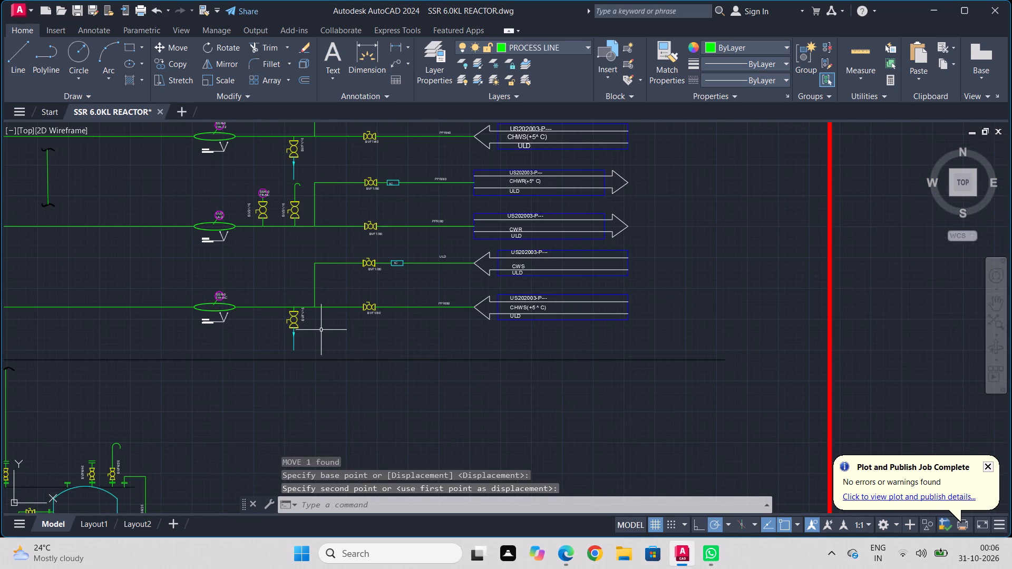
middle_drag(313, 328, 518, 356)
scroll(430, 357, down, 2)
scroll(474, 405, down, 2)
middle_drag(474, 406, 568, 272)
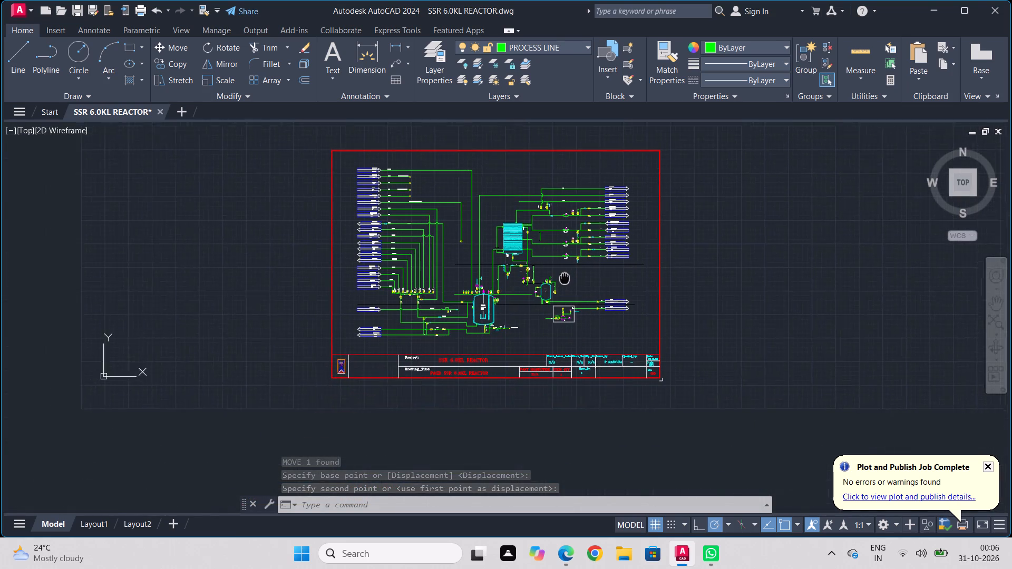
middle_drag(568, 272, 576, 261)
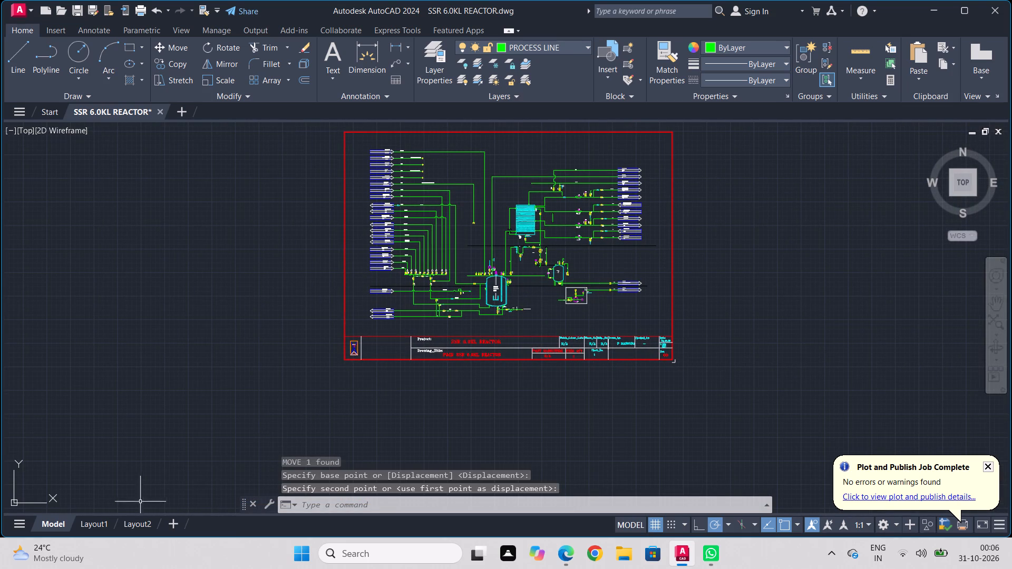
click(83, 530)
right_click(96, 517)
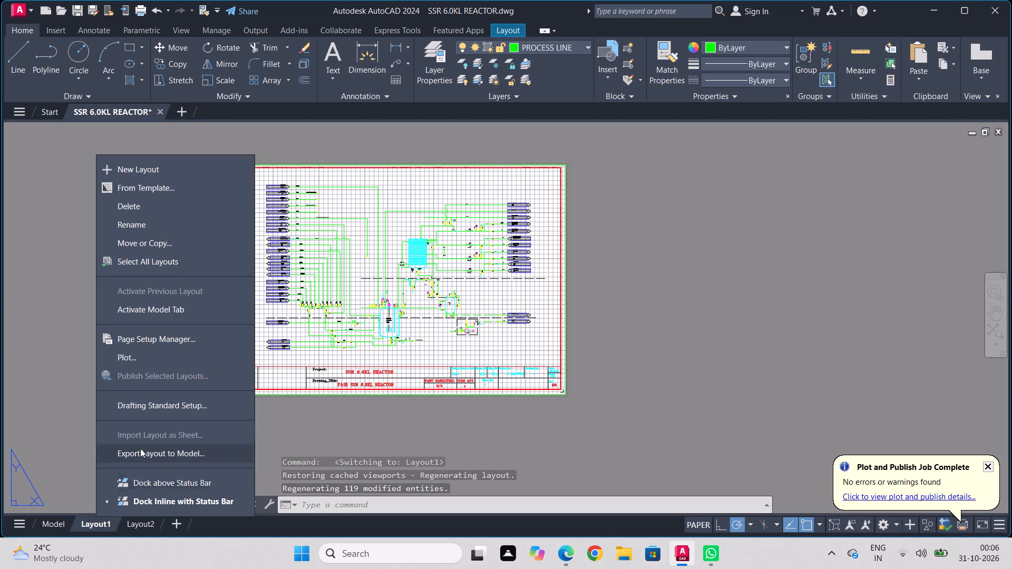
click(162, 354)
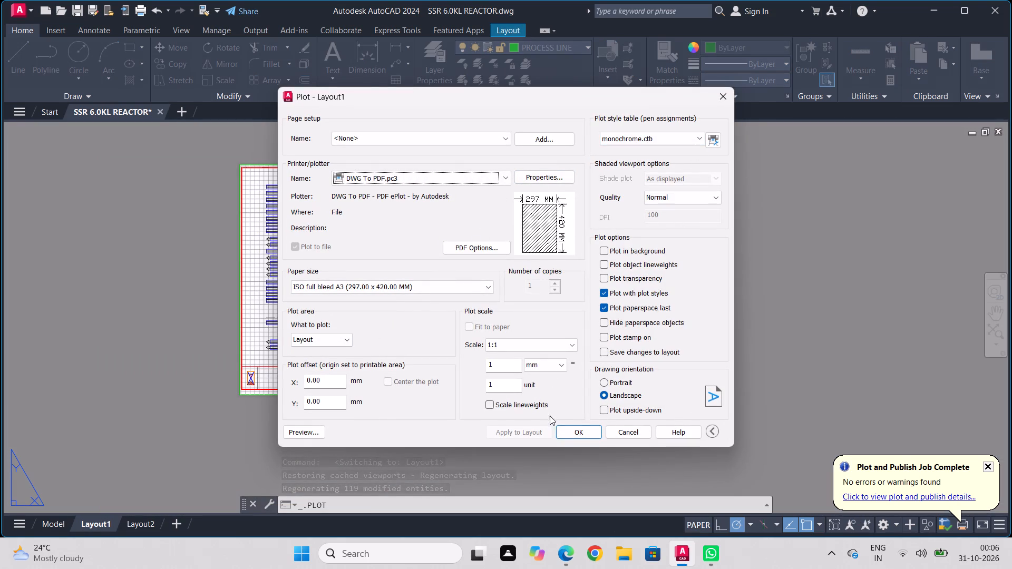
click(568, 431)
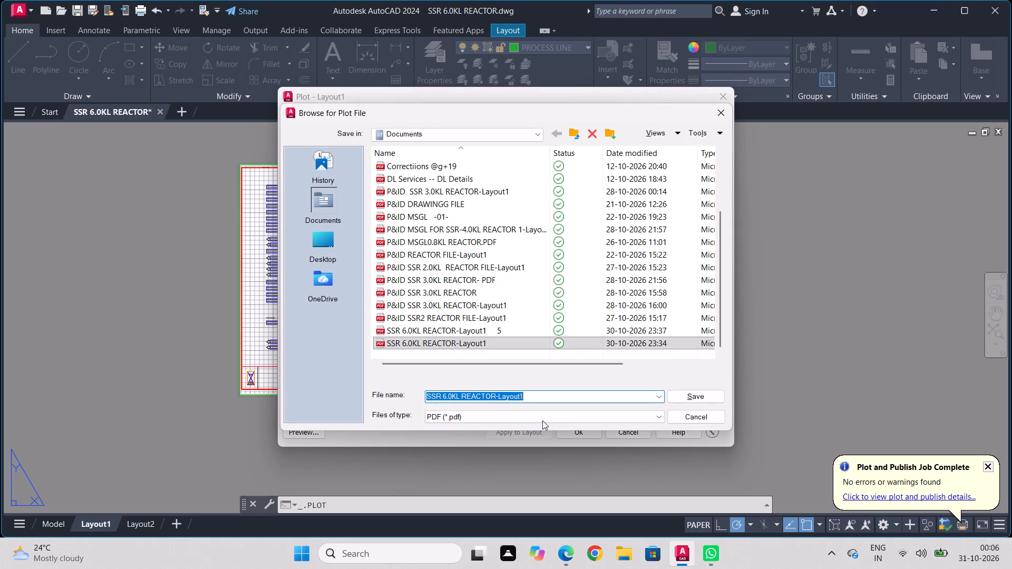
Save the Layout1 plot file in Documents under the name SSR 6.0KL REACTOR- PDF.
click(546, 398)
click(546, 398)
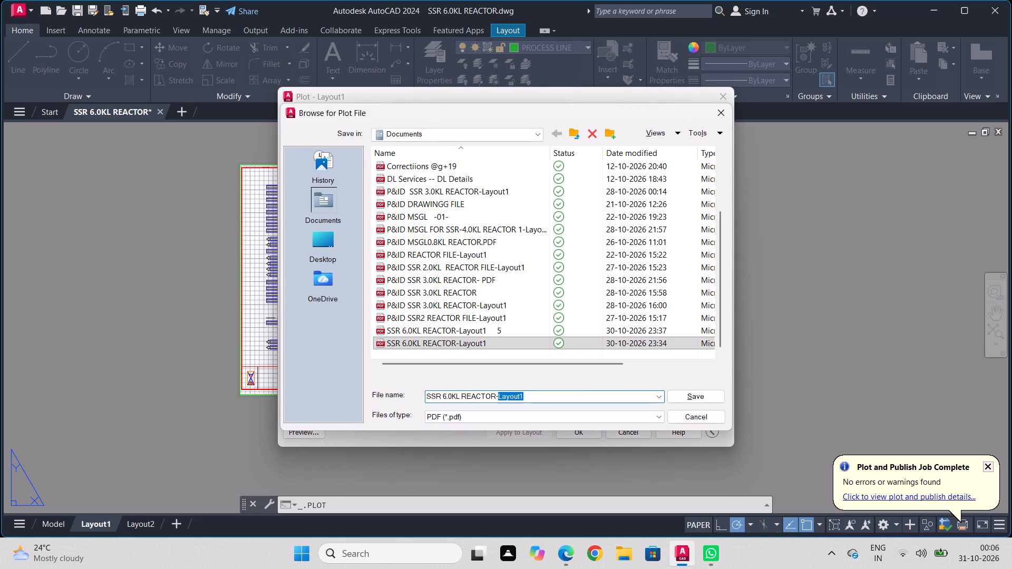
key(space)
text(PDF)
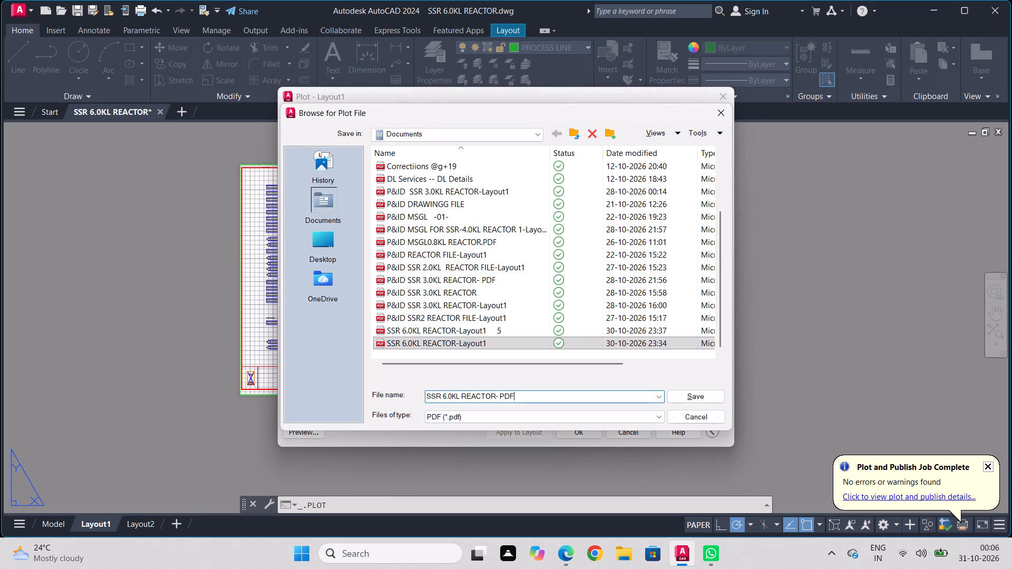
key(space)
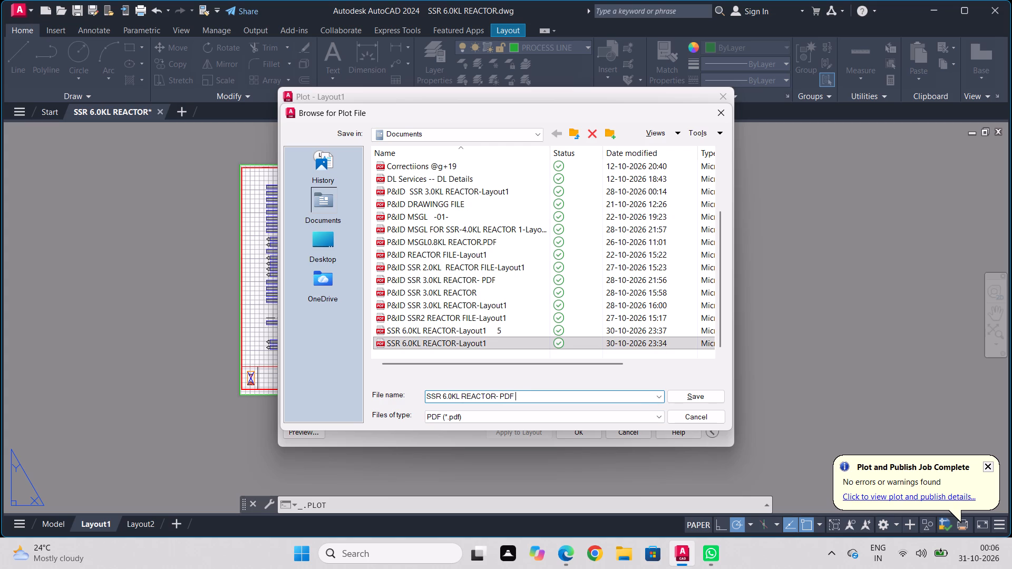
key(Return)
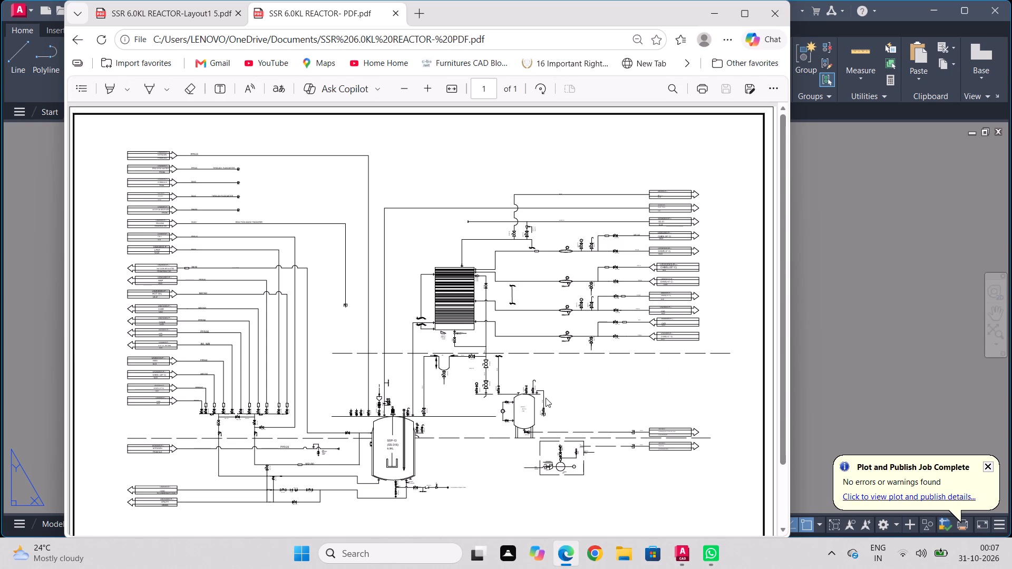
Examine the line tags and pipeline labels at the arrows along the plotted PDF's left side for legibility, and minimise the viewer.
scroll(334, 365, up, 4)
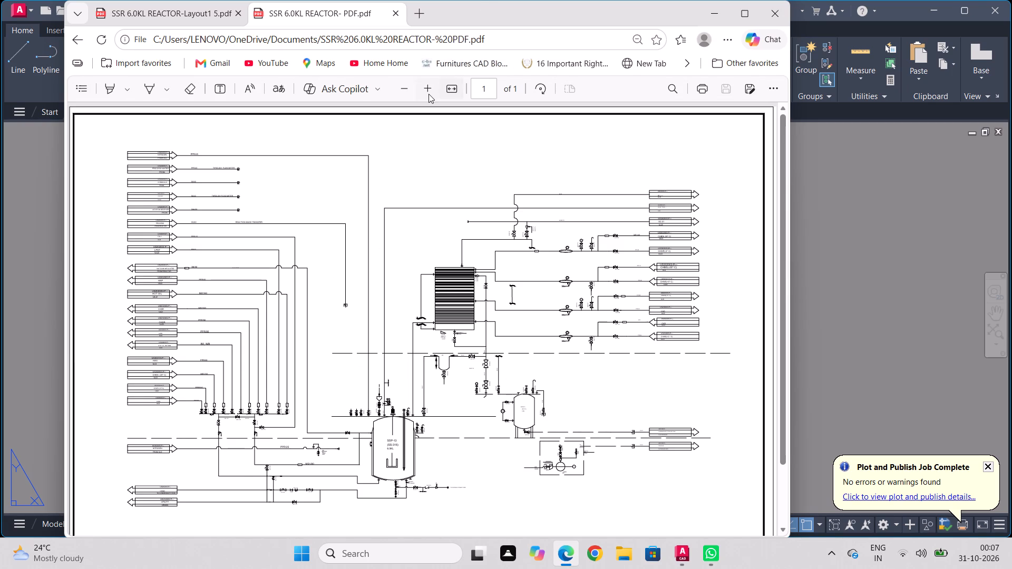
triple_click(427, 95)
click(427, 95)
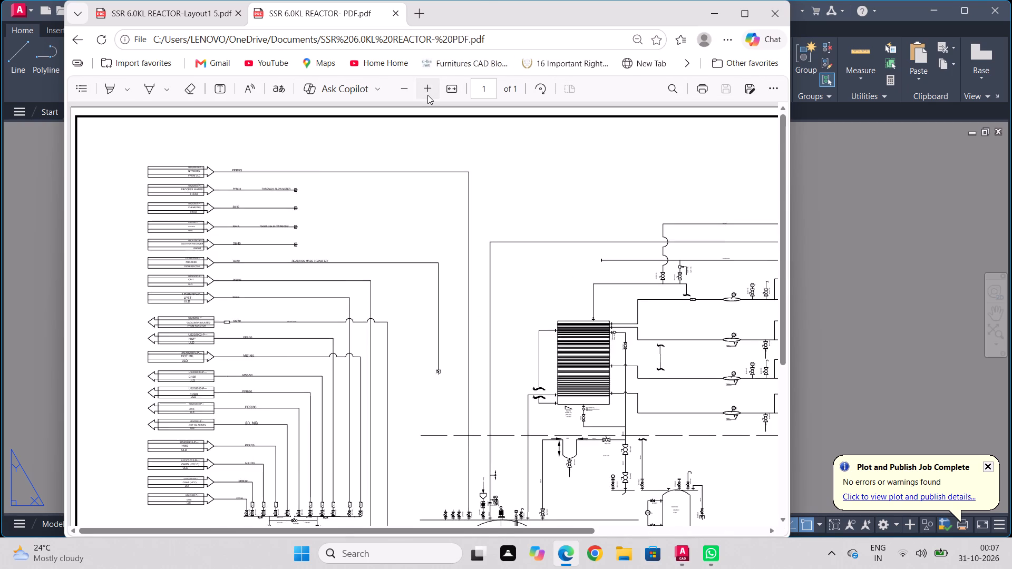
scroll(481, 341, down, 2)
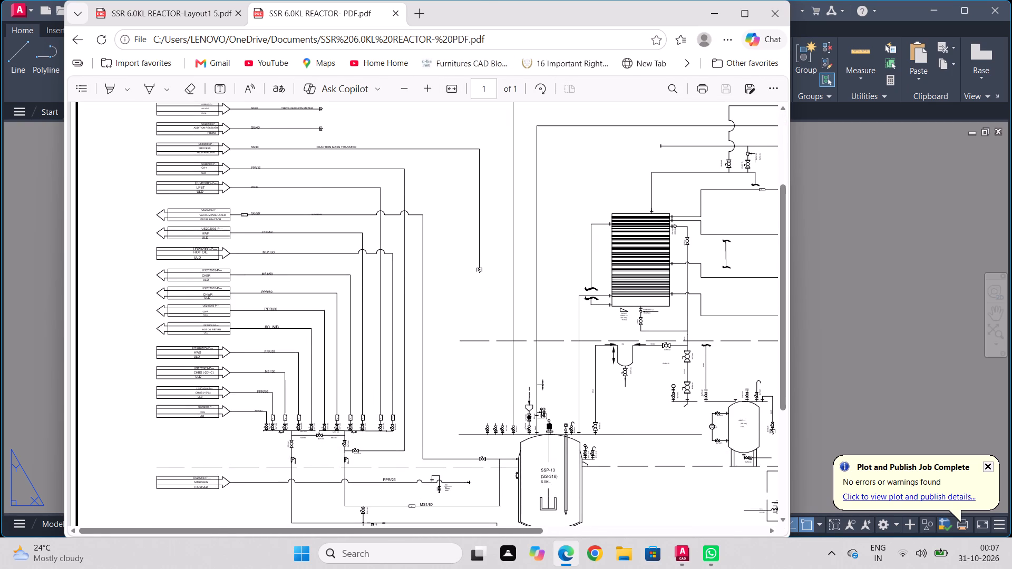
scroll(515, 436, up, 1)
scroll(514, 436, down, 1)
triple_click(423, 87)
triple_click(423, 87)
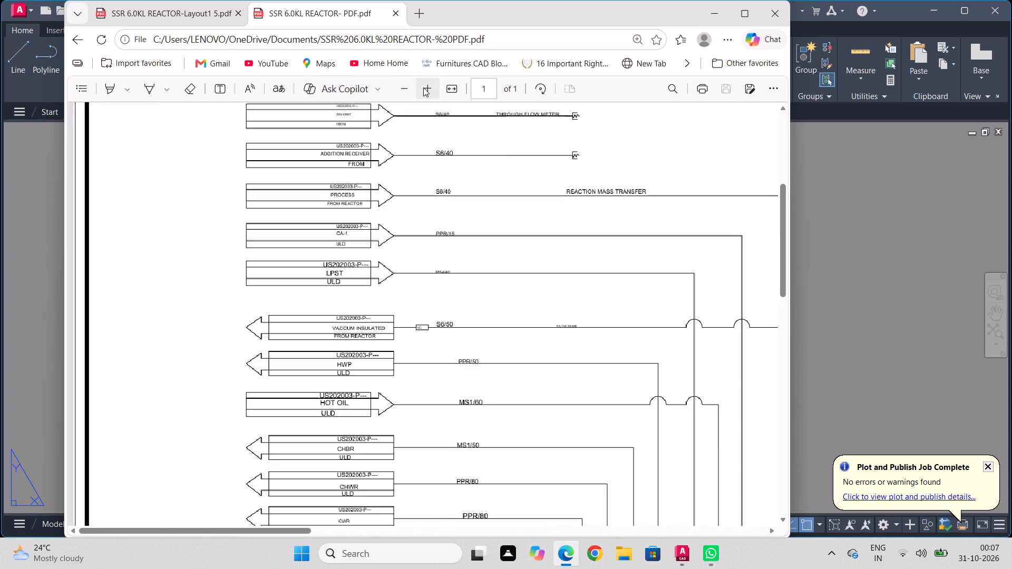
scroll(509, 305, down, 2)
scroll(580, 421, down, 2)
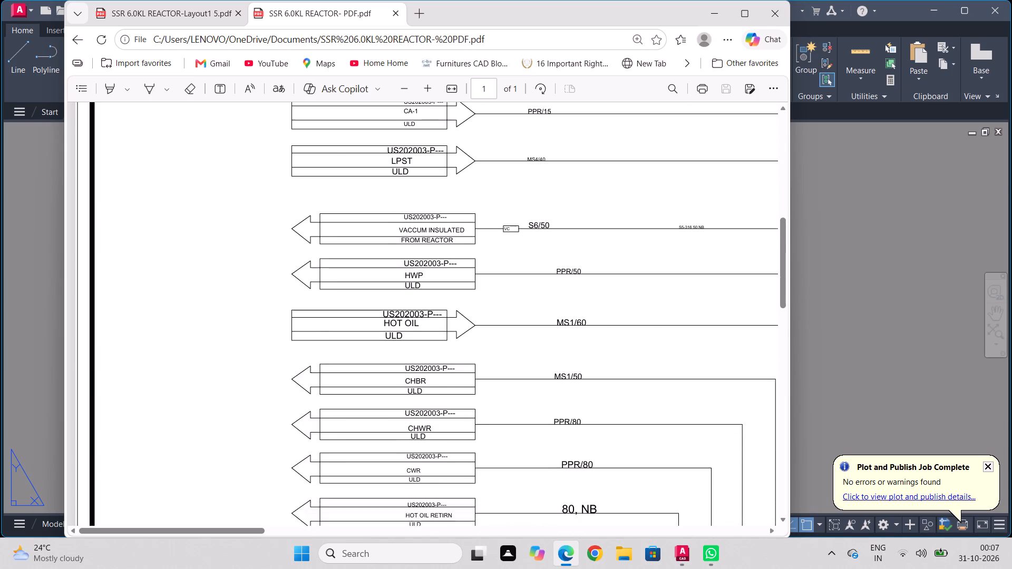
scroll(567, 449, down, 4)
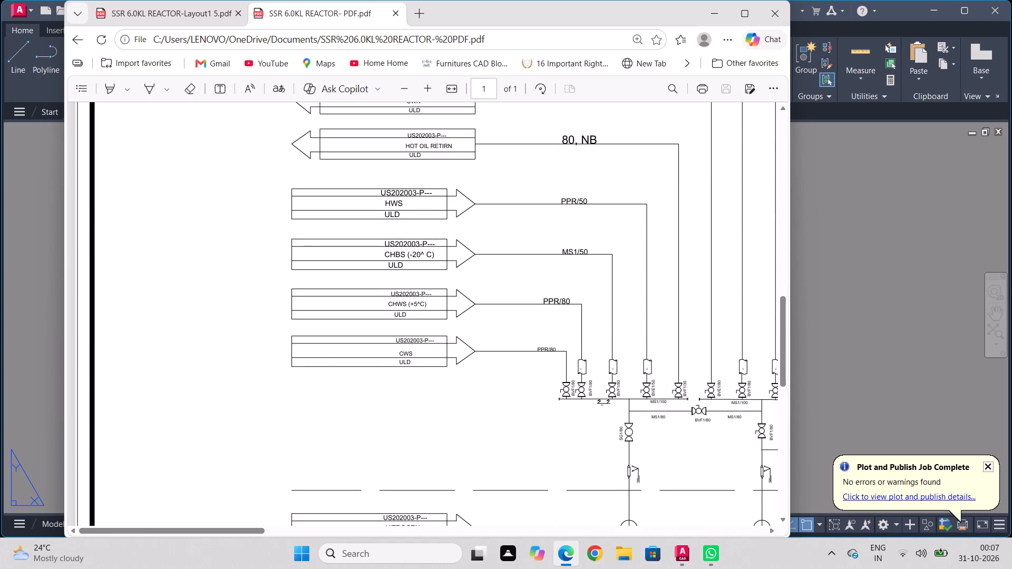
click(709, 18)
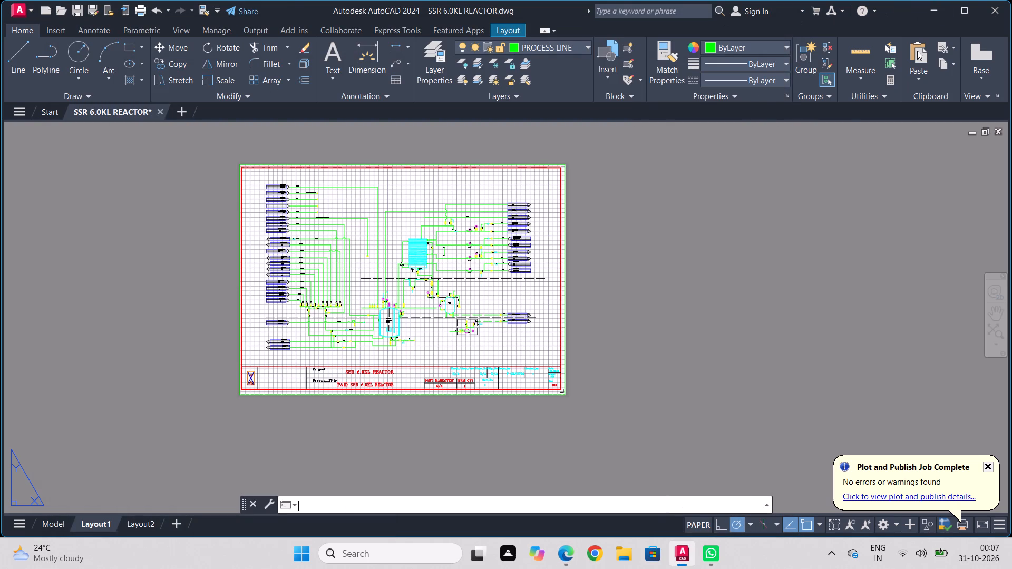
Return to model space and look over the P&ID's line arrows, pipelines and reactor area.
click(45, 522)
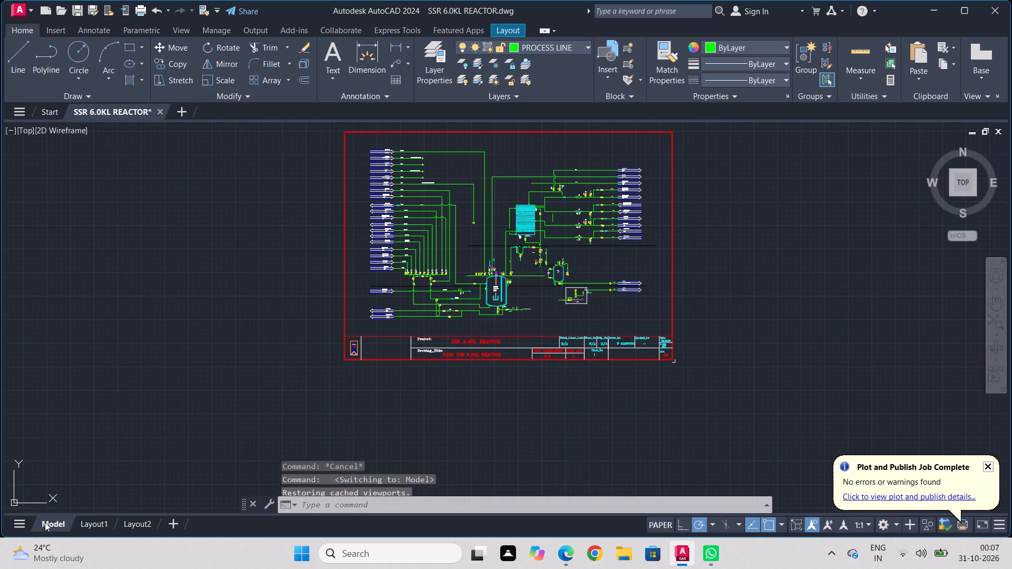
scroll(402, 399, down, 2)
scroll(404, 400, up, 1)
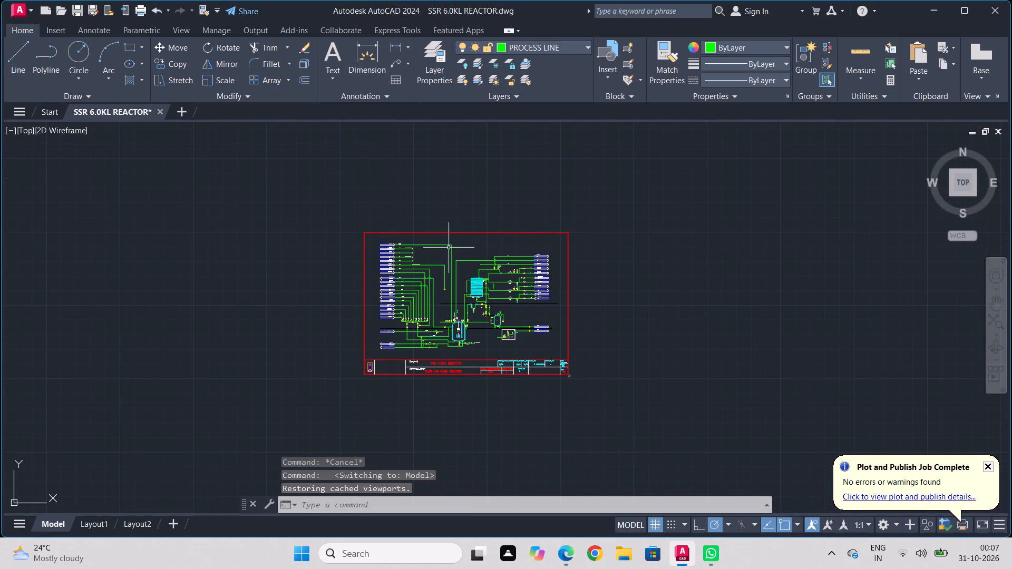
scroll(432, 308, up, 3)
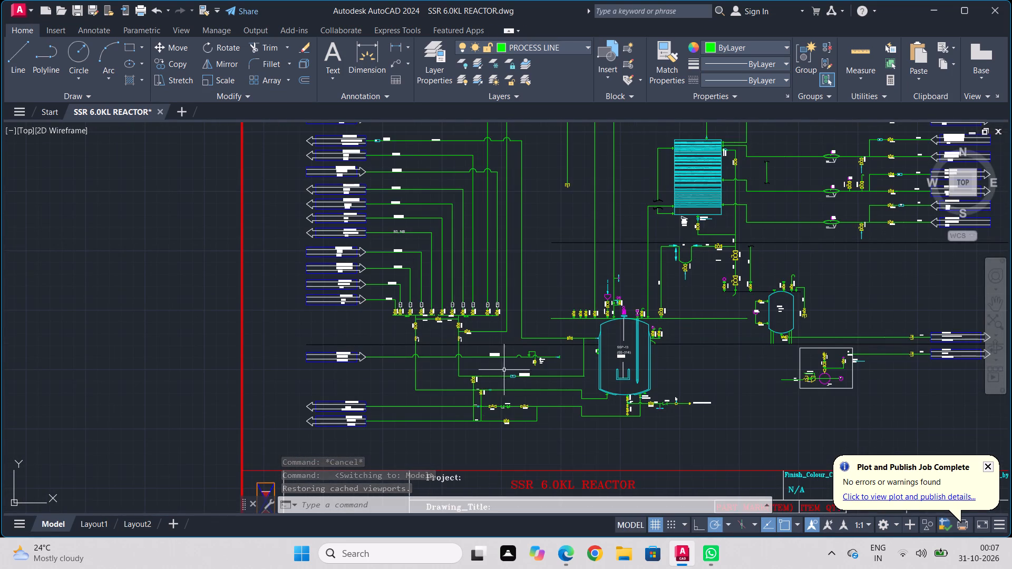
scroll(515, 357, up, 3)
scroll(678, 445, down, 2)
scroll(637, 434, down, 1)
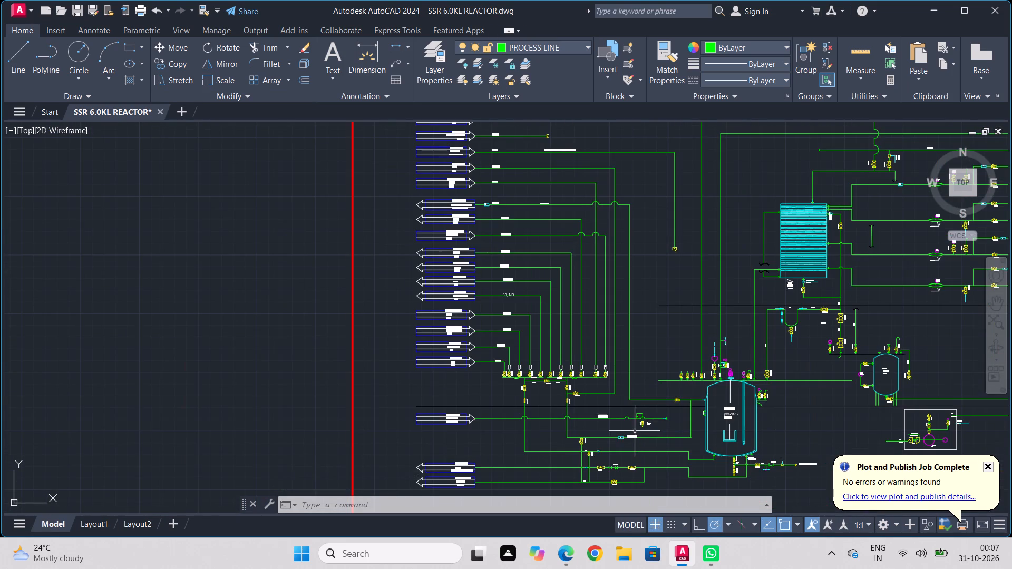
middle_drag(632, 427, 371, 393)
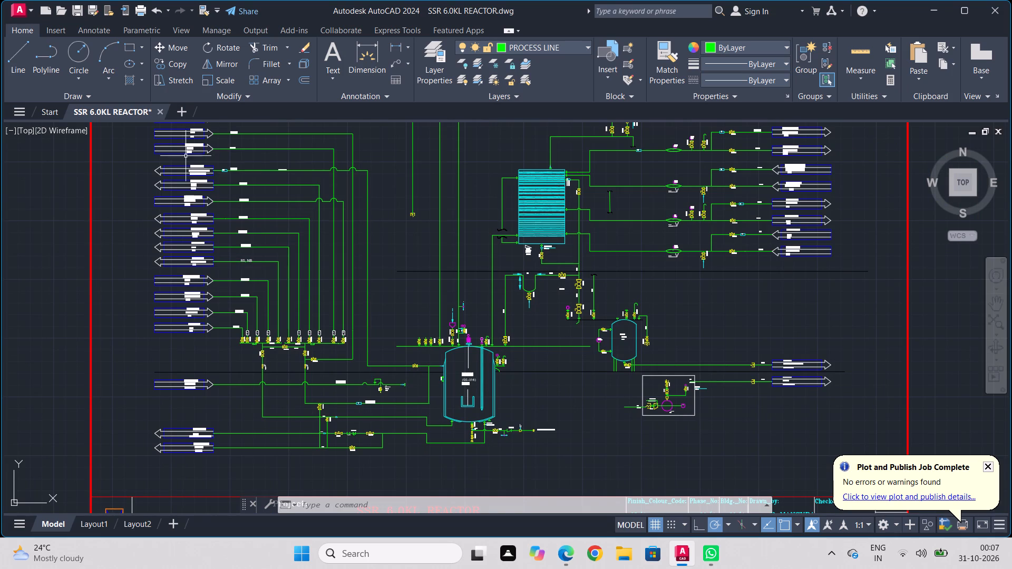
Try to save the SSR 6.0KL REACTOR drawing.
right_click(142, 110)
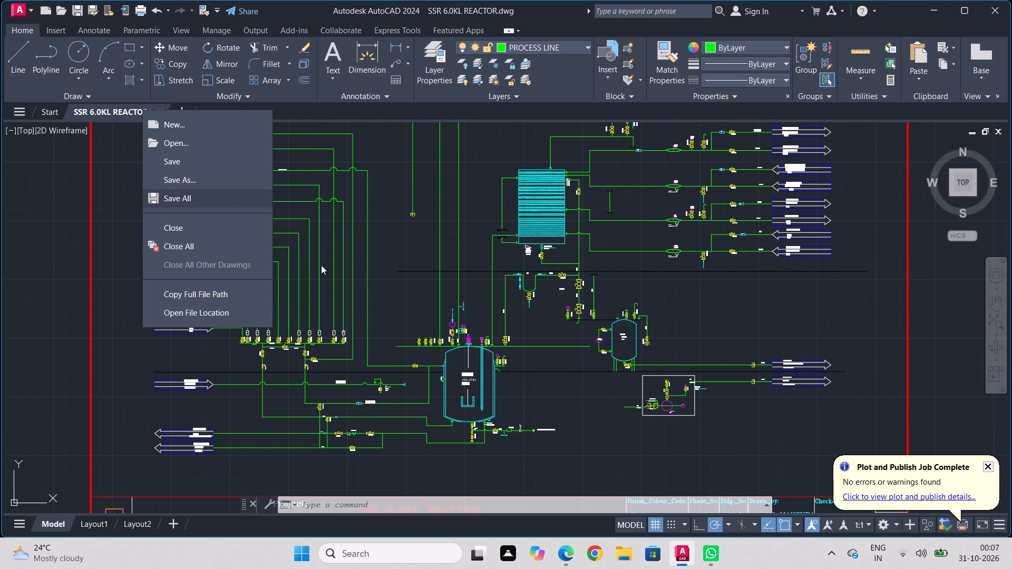
key(ctrl+s)
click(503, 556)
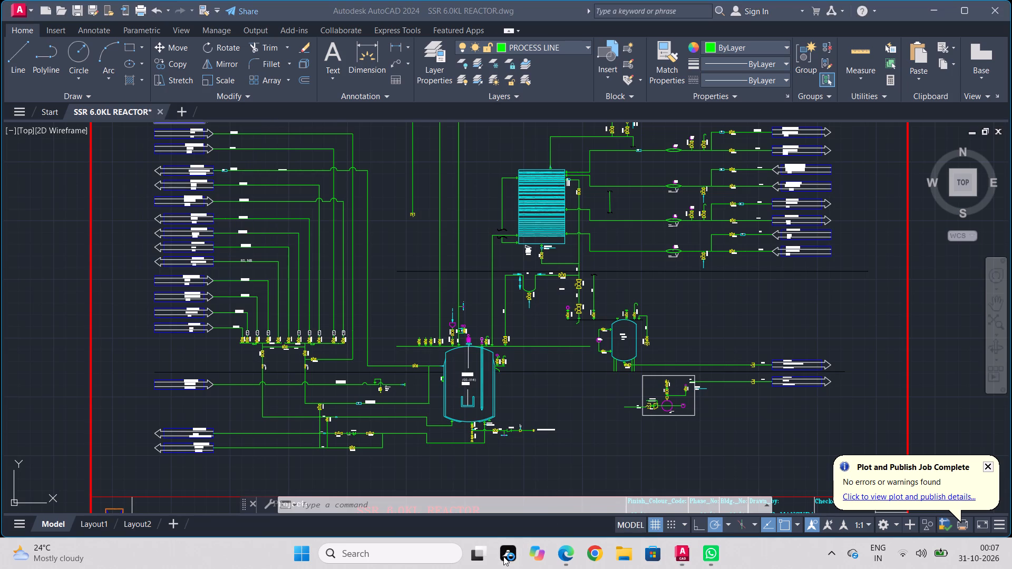